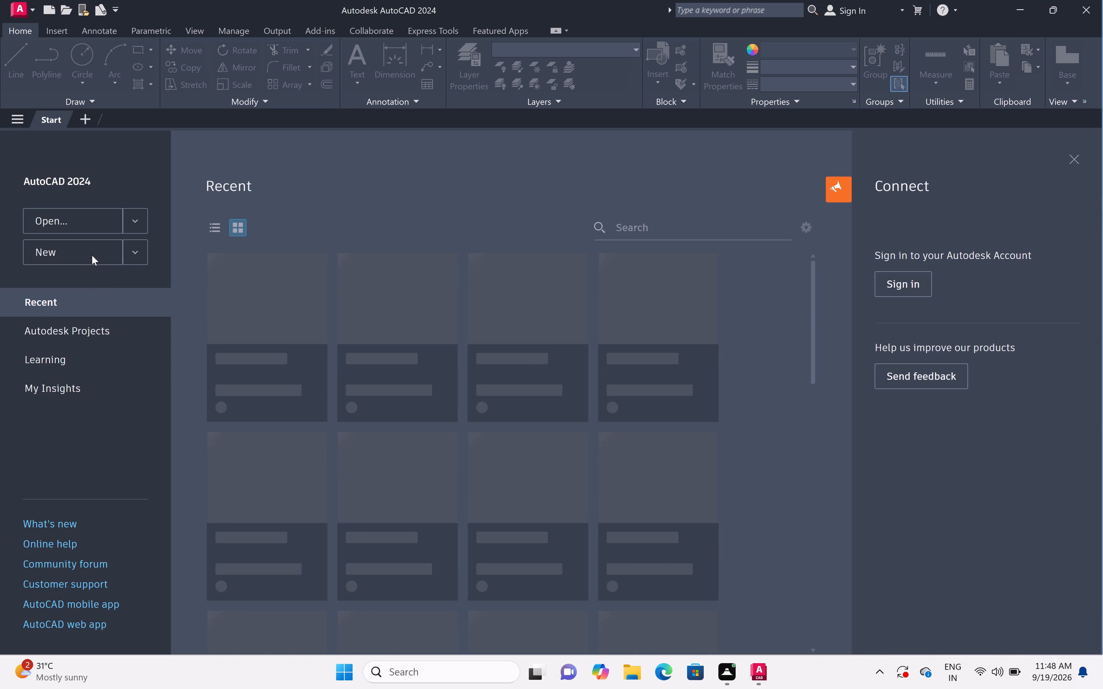
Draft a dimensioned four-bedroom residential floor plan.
Create a new drawing.
{"action": "left_click", "coordinate": [88, 253]}
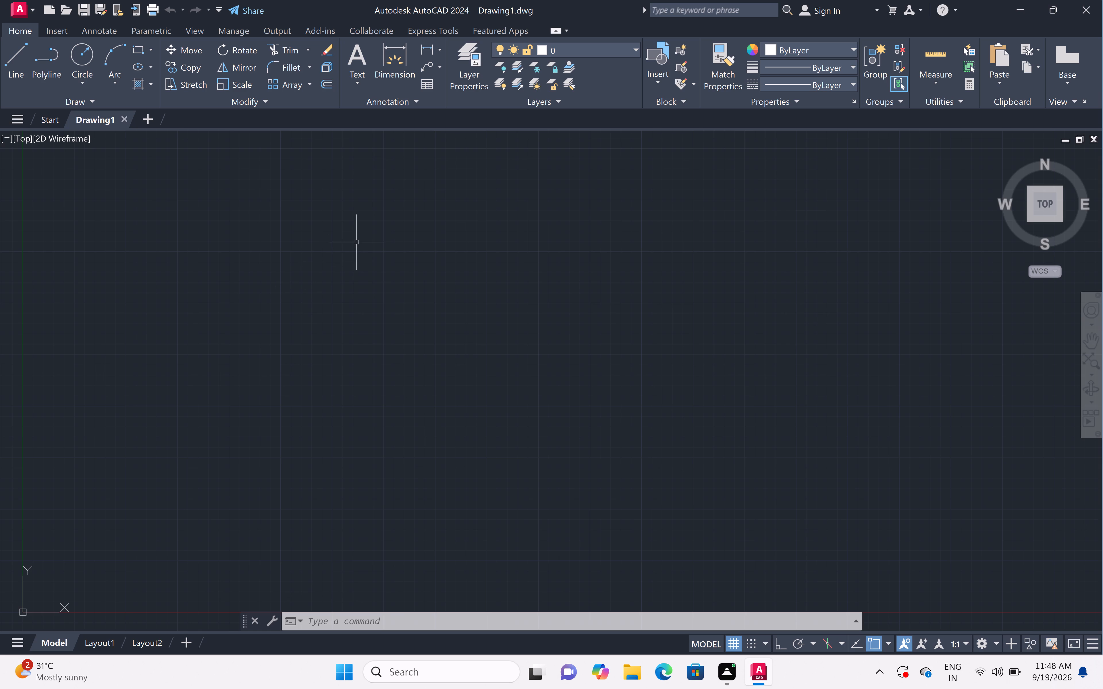
Configure the drawing units to Engineering length with 0'-0.0" precision.
{"action": "type", "text": "un"}
{"action": "key", "text": "space"}
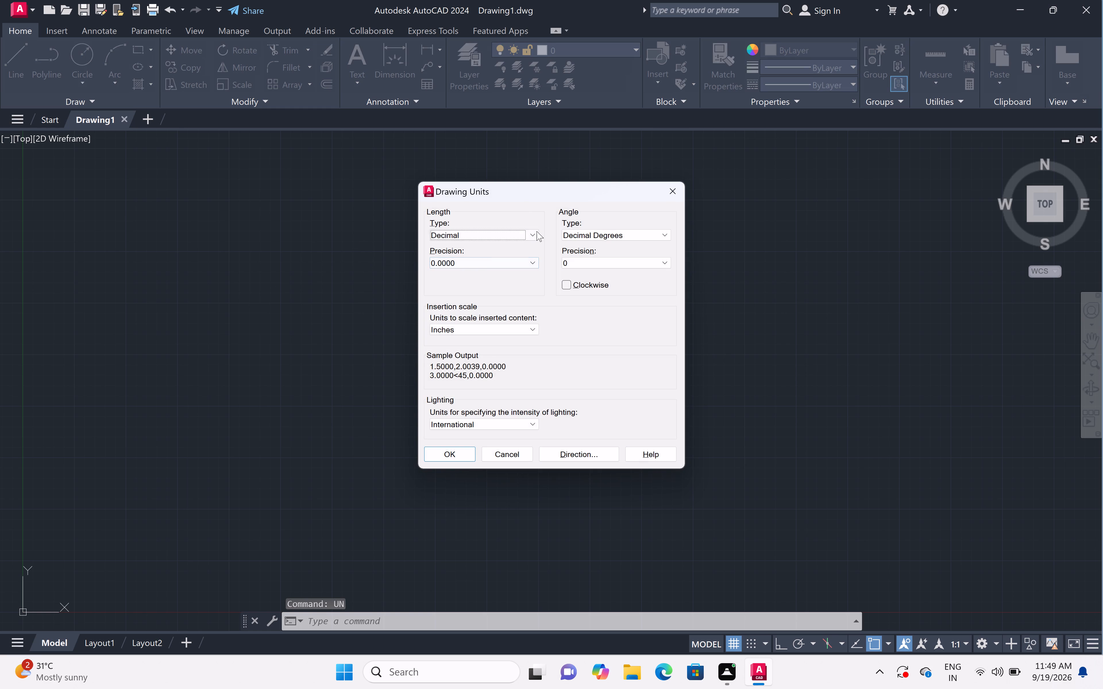
{"action": "left_click", "coordinate": [537, 233]}
{"action": "left_click", "coordinate": [522, 260]}
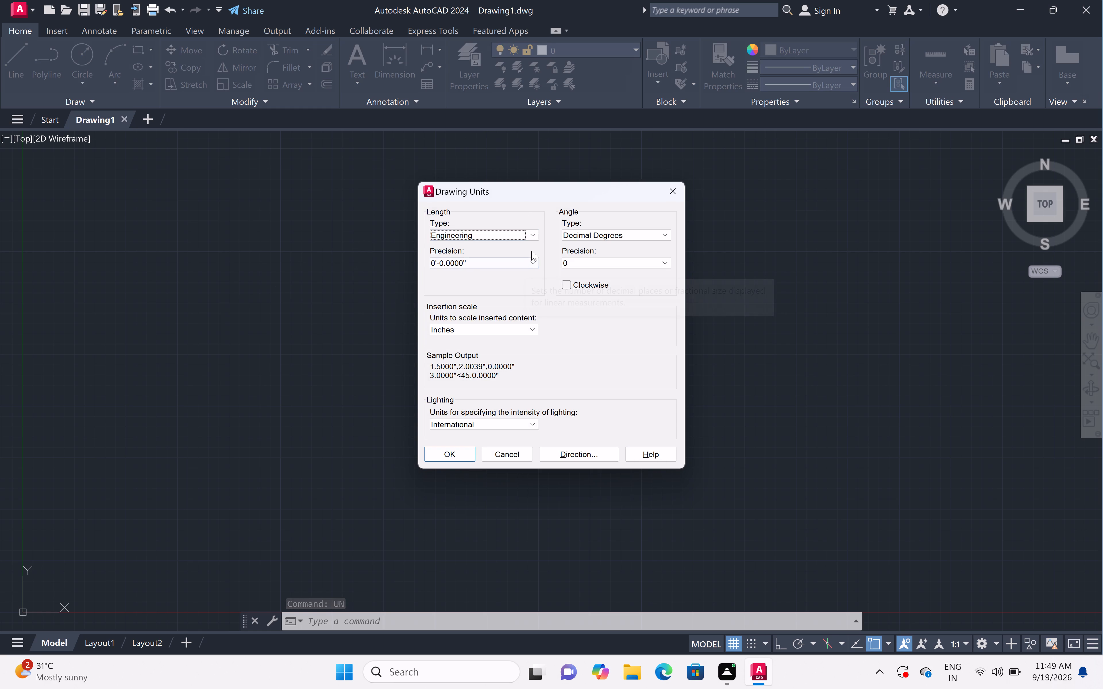
{"action": "left_click", "coordinate": [532, 259]}
{"action": "left_click", "coordinate": [522, 278]}
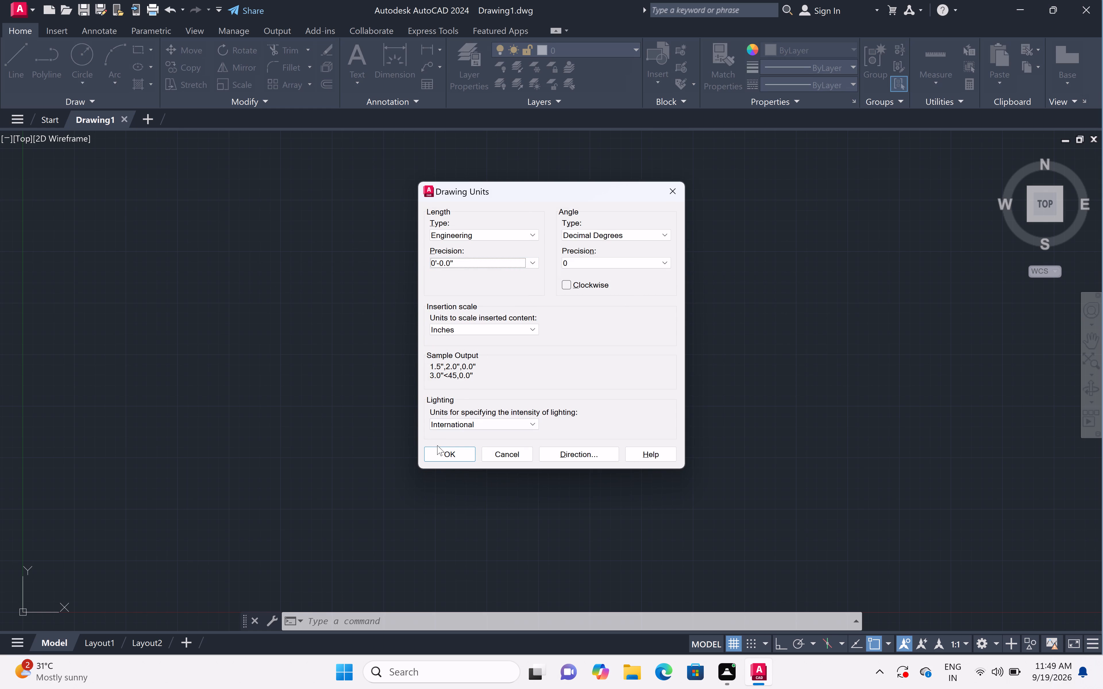
{"action": "left_click", "coordinate": [439, 454]}
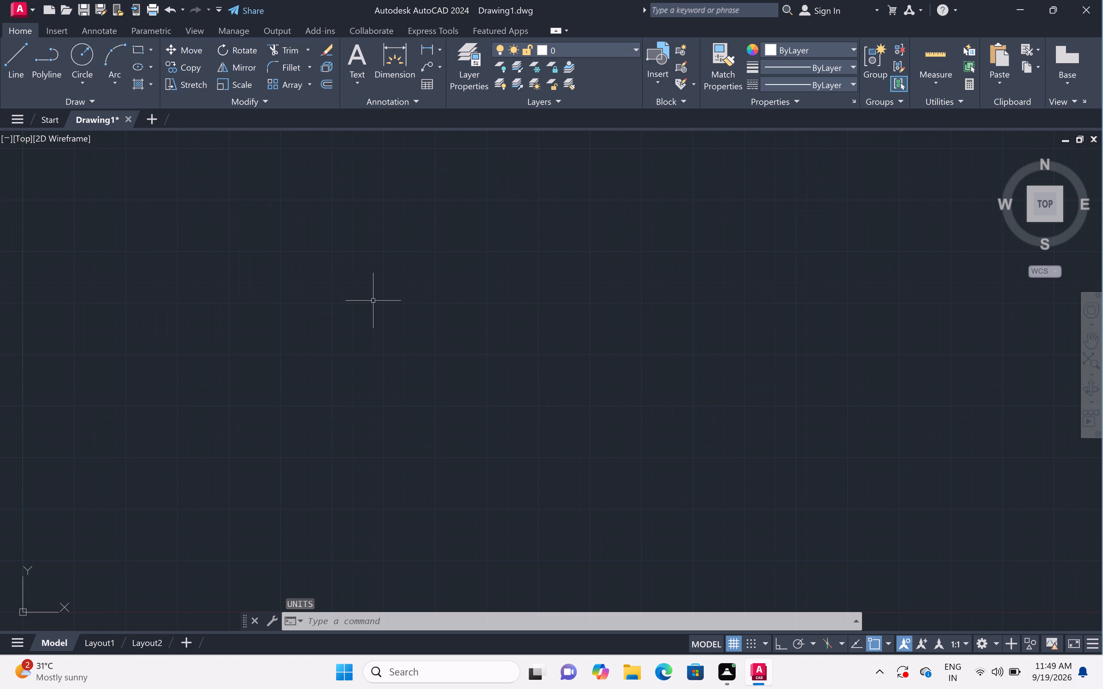
Draw one vertical and one horizontal construction line that cross each other, near the drawing's origin.
{"action": "type", "text": "xl"}
{"action": "key", "text": "space"}
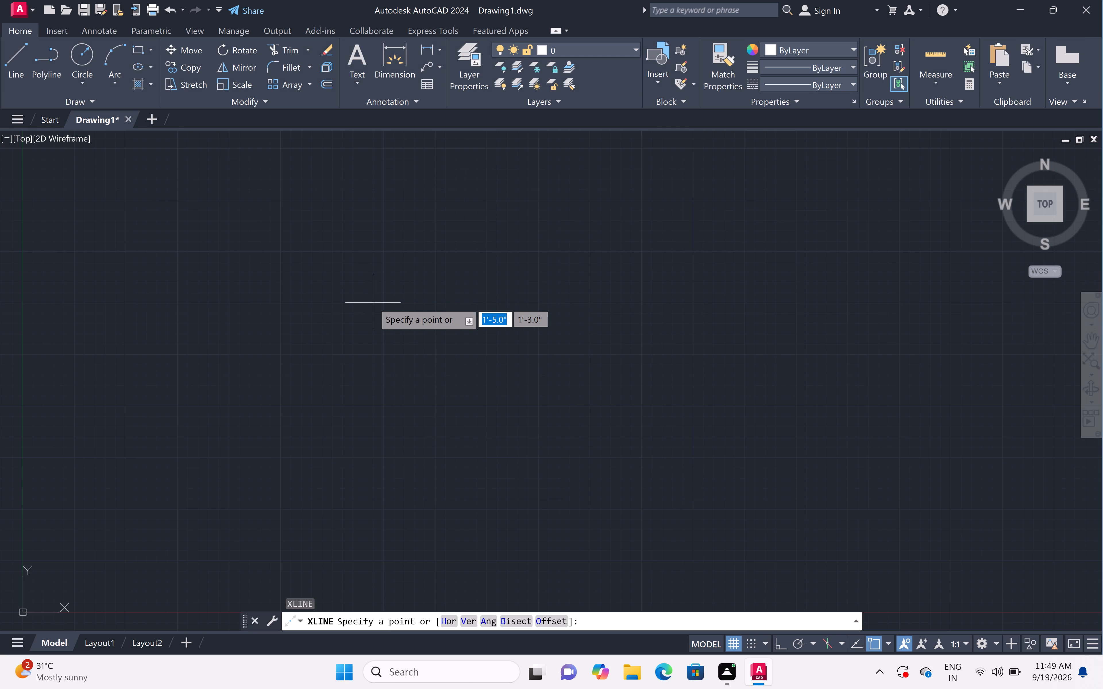
{"action": "type", "text": "v"}
{"action": "key", "text": "space"}
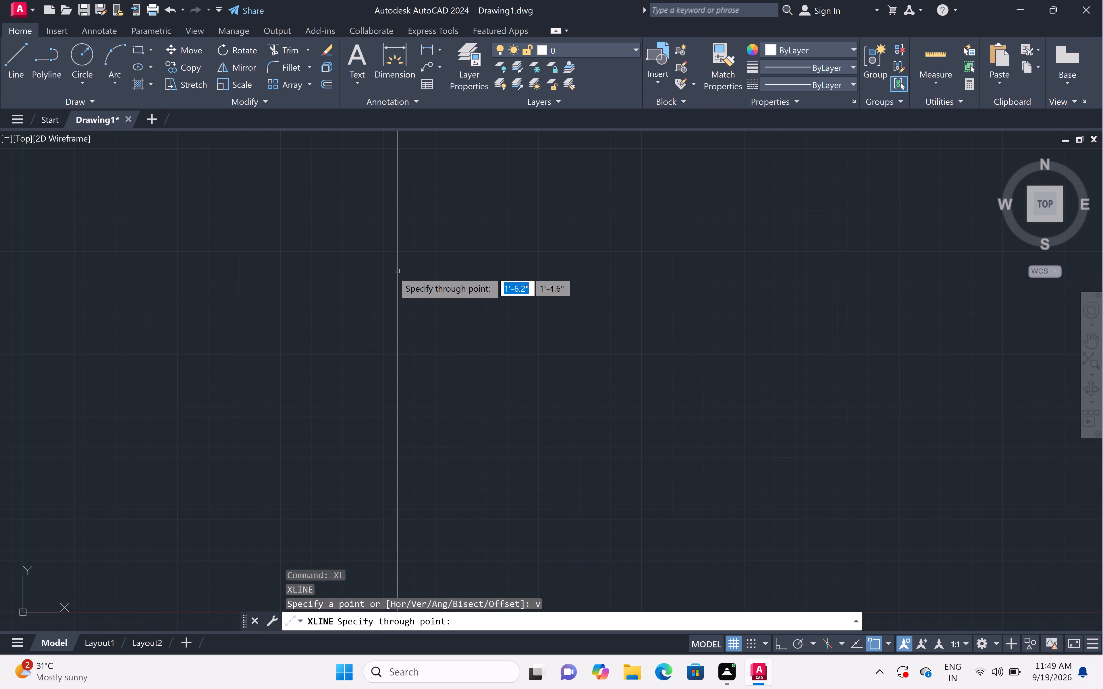
{"action": "scroll", "coordinate": [397, 268], "scroll_direction": "down", "scroll_amount": 4}
{"action": "left_click", "coordinate": [391, 265]}
{"action": "key", "text": "space"}
{"action": "key", "text": "space"}
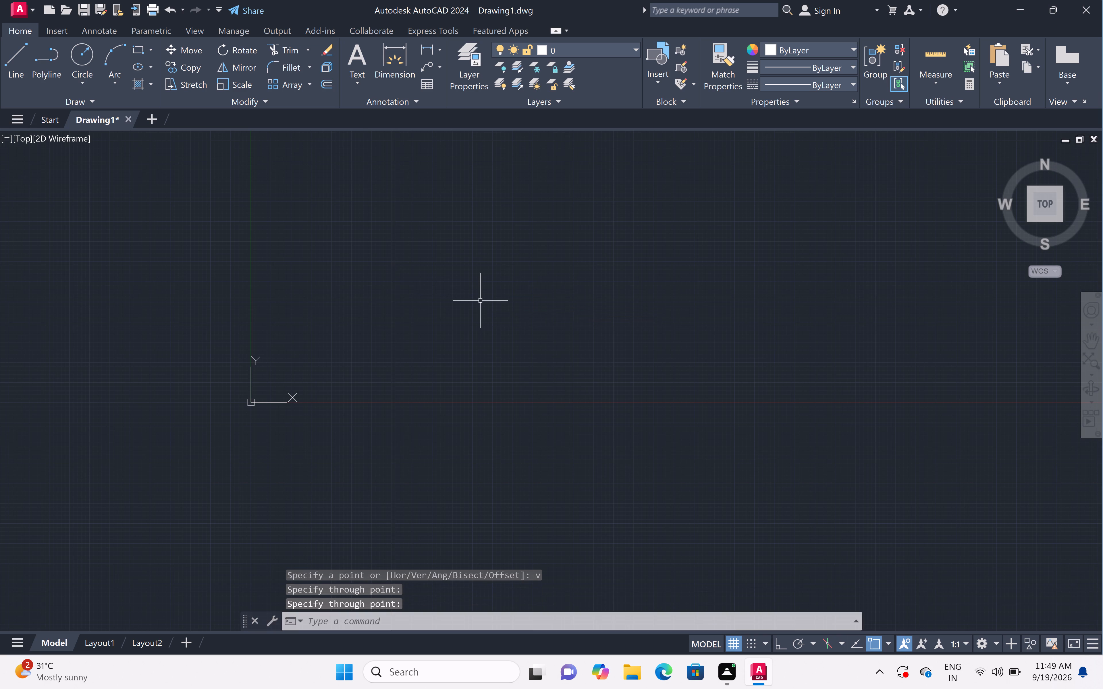
{"action": "type", "text": "h"}
{"action": "key", "text": "space"}
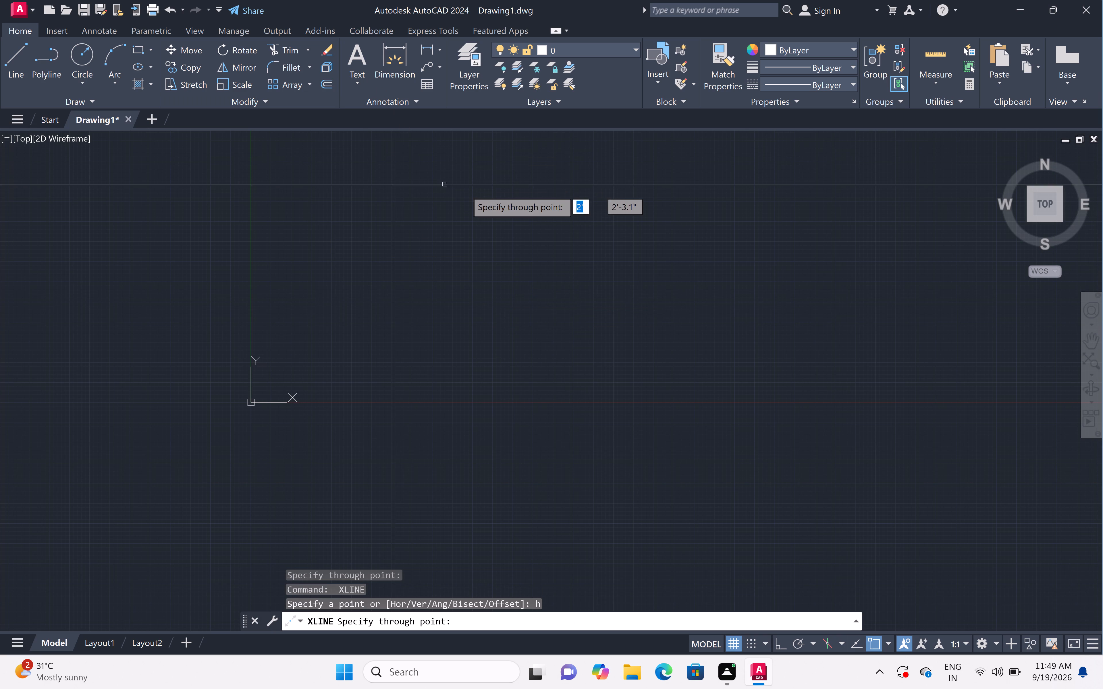
{"action": "left_click", "coordinate": [468, 191]}
{"action": "key", "text": "Escape"}
Trim the construction lines above and to the left of their intersection to form an upper-left corner.
{"action": "type", "text": "tr"}
{"action": "key", "text": "space"}
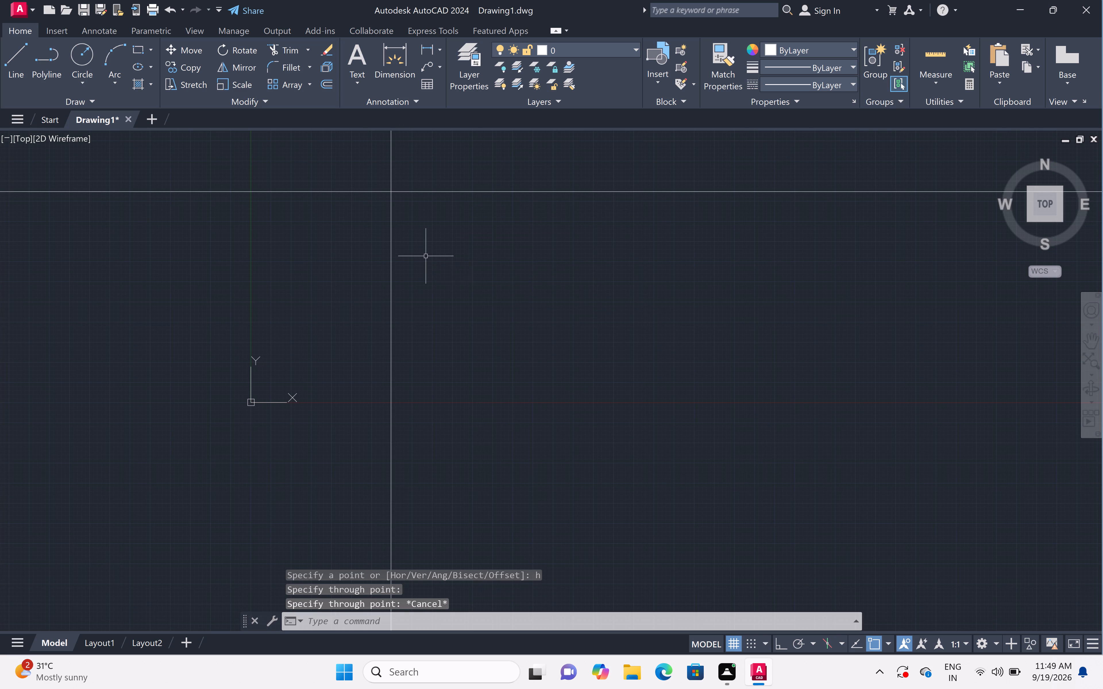
{"action": "left_click", "coordinate": [403, 124]}
{"action": "left_click", "coordinate": [406, 144]}
{"action": "left_click", "coordinate": [319, 258]}
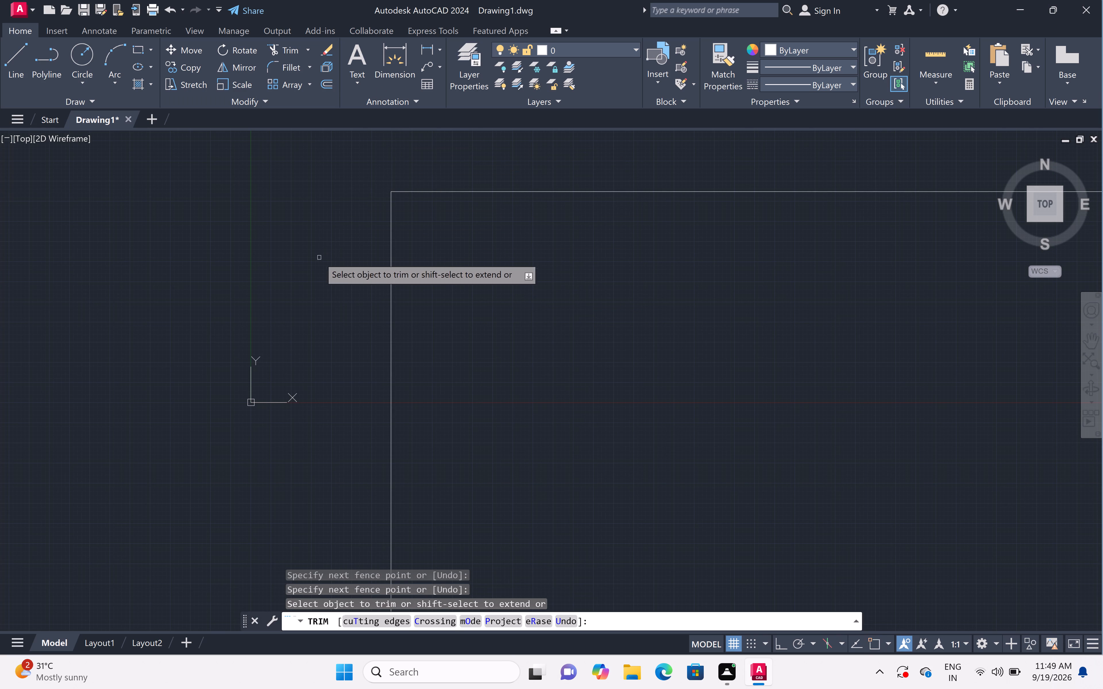
{"action": "key", "text": "Escape"}
Offset the vertical and horizontal corner lines 4.5" inward to form the wall thickness.
{"action": "scroll", "coordinate": [427, 186], "scroll_direction": "up", "scroll_amount": 2}
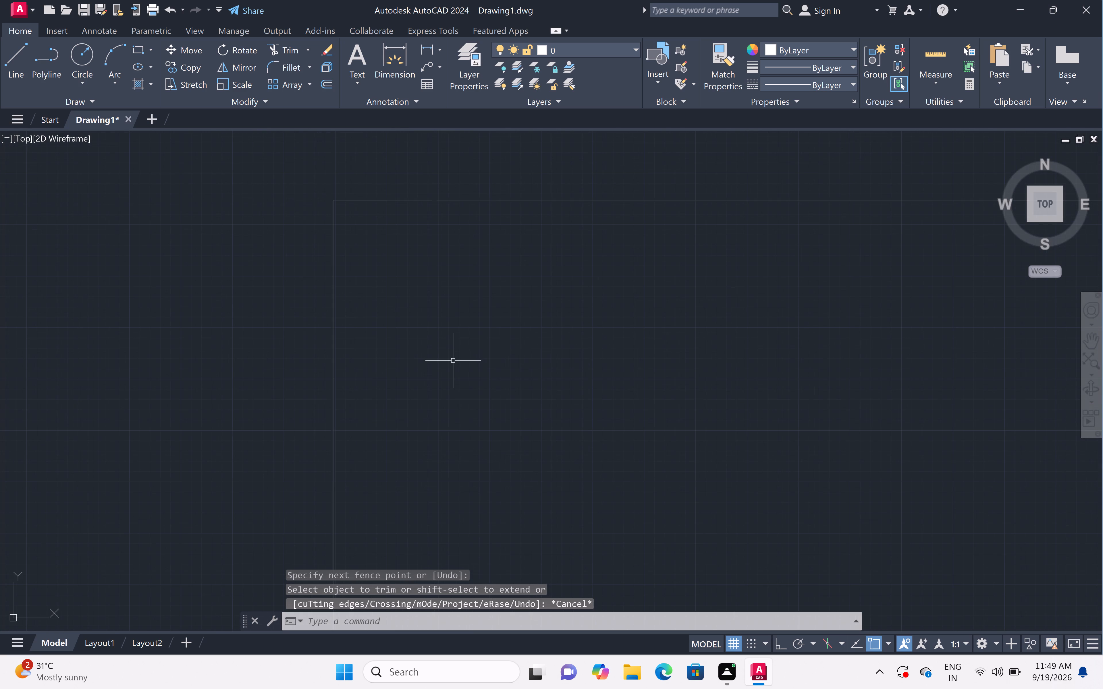
{"action": "type", "text": "off"}
{"action": "key", "text": "space"}
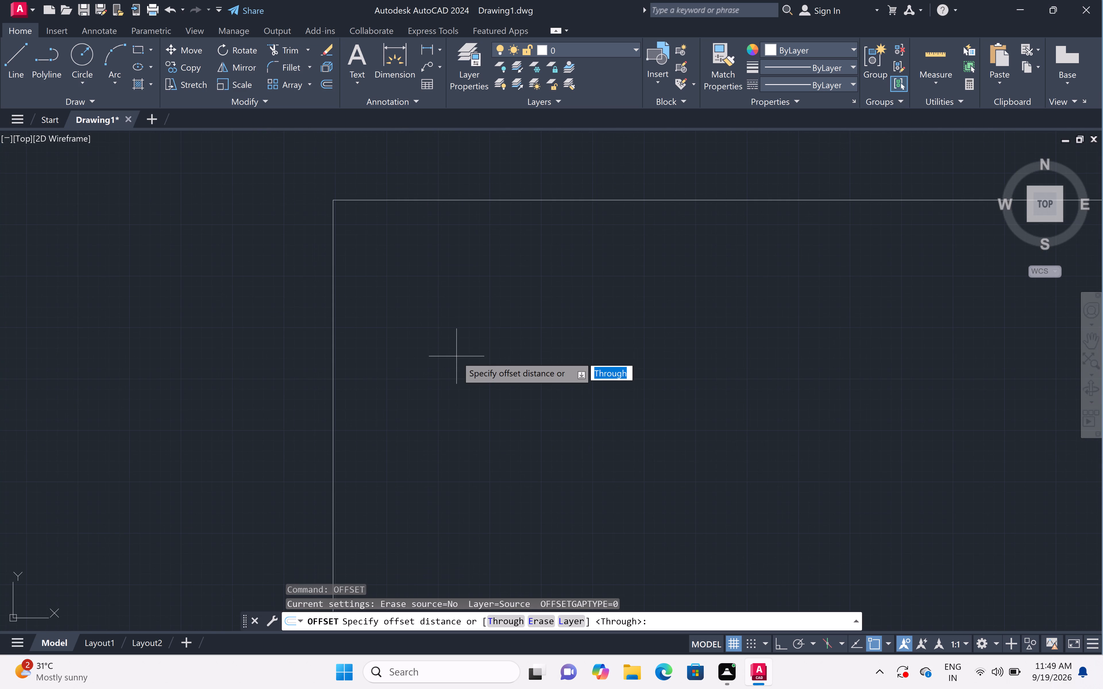
{"action": "type", "text": "4.5\""}
{"action": "key", "text": "space"}
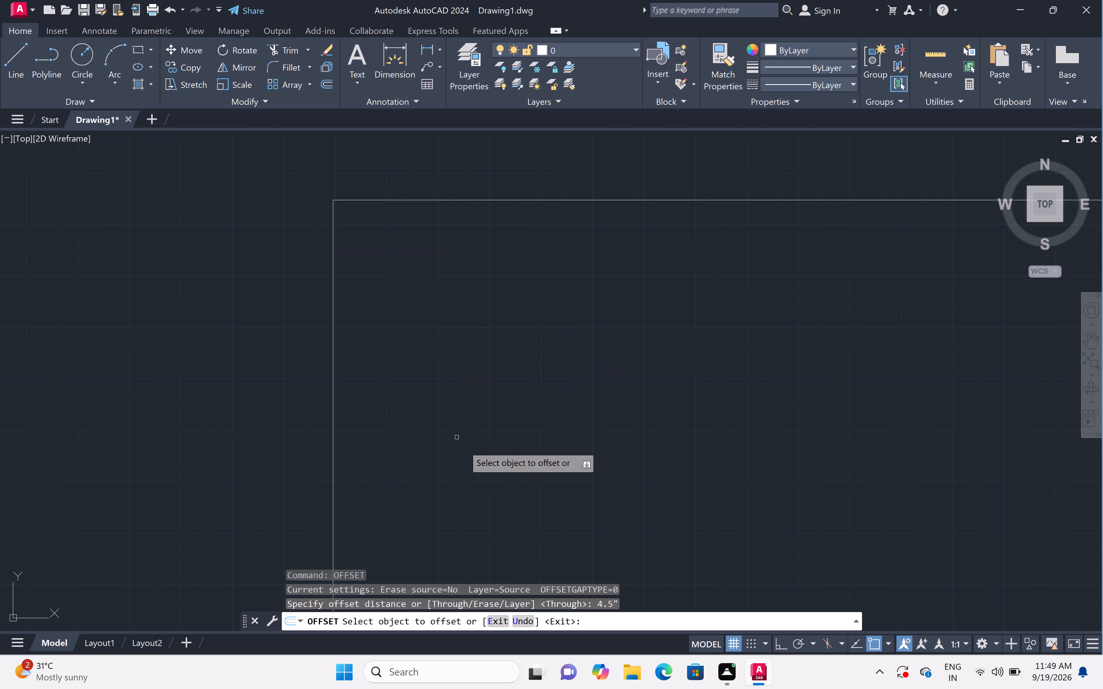
{"action": "left_click", "coordinate": [333, 220]}
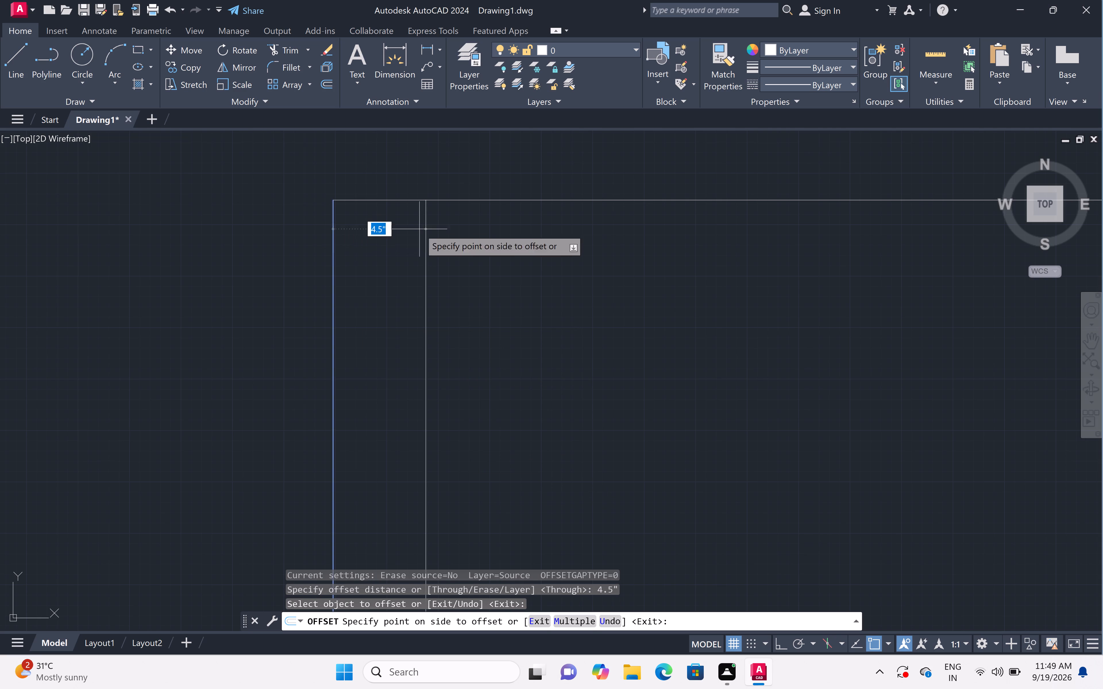
{"action": "left_click", "coordinate": [419, 229]}
{"action": "left_click", "coordinate": [450, 199]}
{"action": "left_click", "coordinate": [477, 323]}
{"action": "scroll", "coordinate": [478, 299], "scroll_direction": "down", "scroll_amount": 6}
{"action": "key", "text": "Escape"}
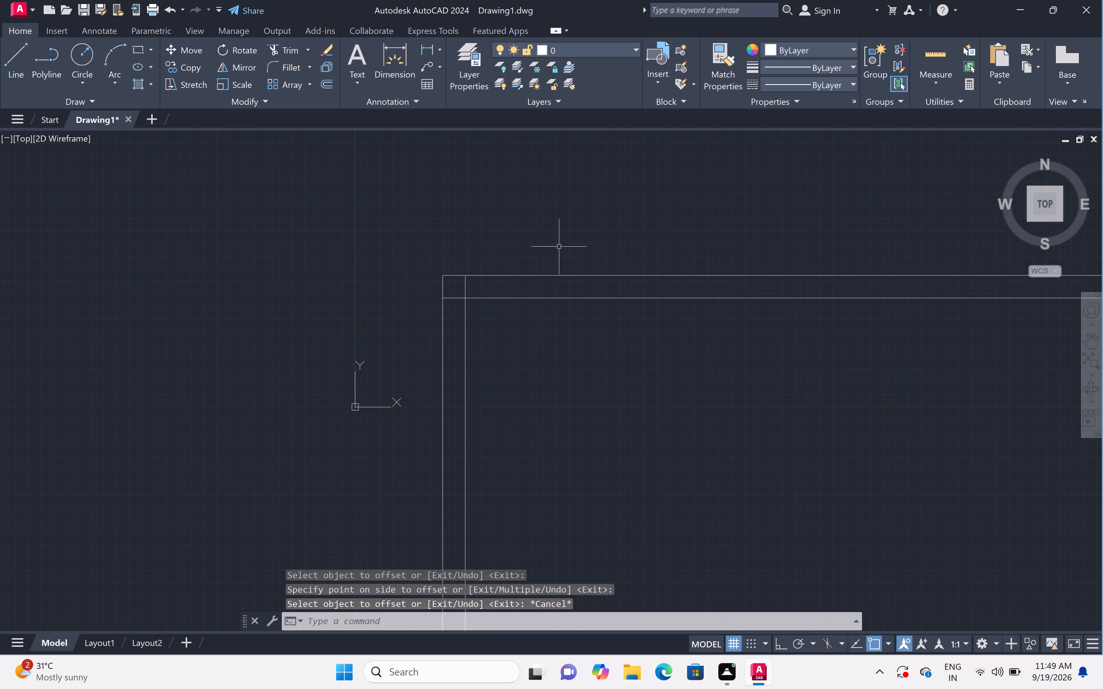
Move the four wall lines about 2'-3.4" up and to the right at about 55°, using the inner corner as base point.
{"action": "left_click", "coordinate": [562, 234]}
{"action": "left_click", "coordinate": [397, 363]}
{"action": "type", "text": "m"}
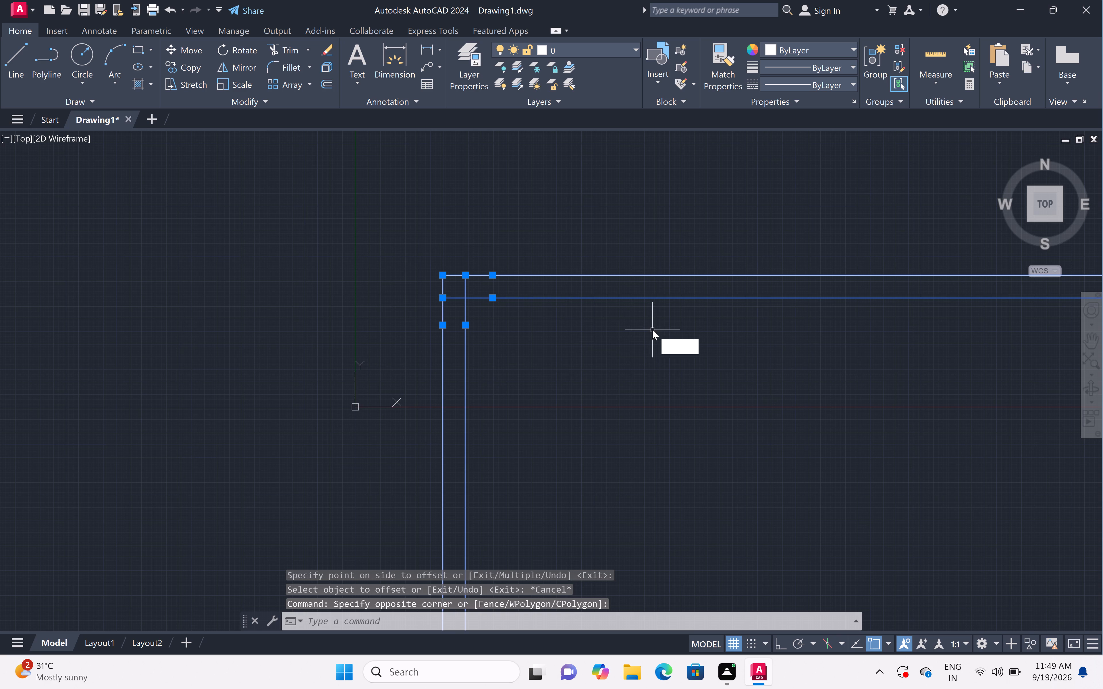
{"action": "key", "text": "space"}
{"action": "scroll", "coordinate": [637, 297], "scroll_direction": "down", "scroll_amount": 5}
{"action": "scroll", "coordinate": [542, 359], "scroll_direction": "down", "scroll_amount": 4}
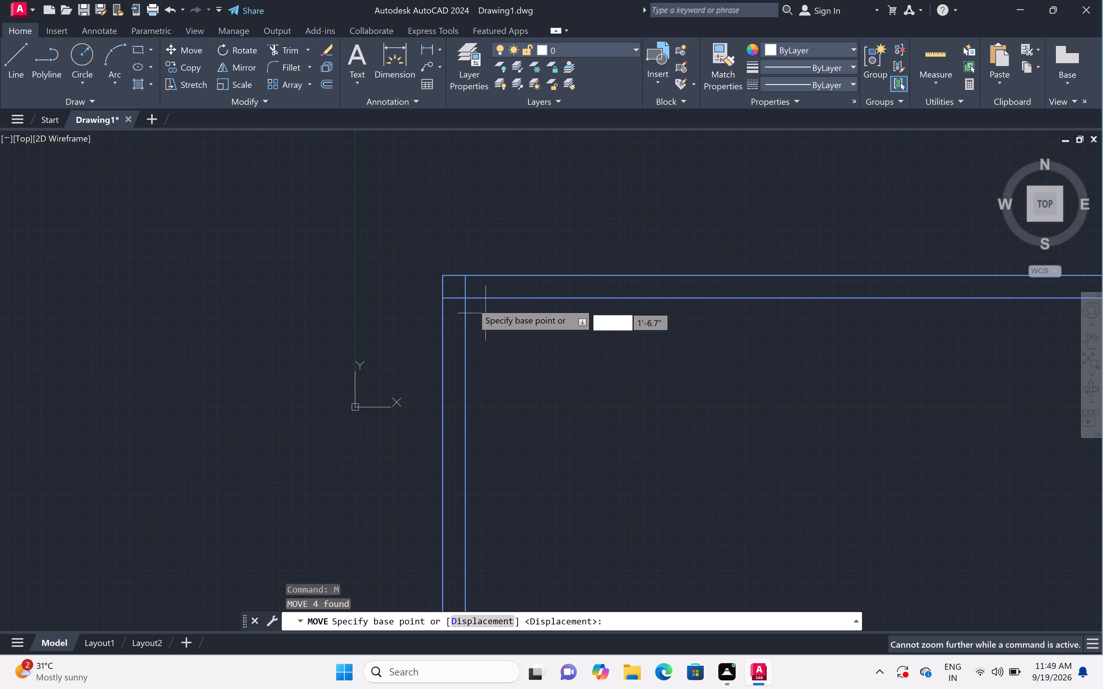
{"action": "left_click", "coordinate": [465, 297]}
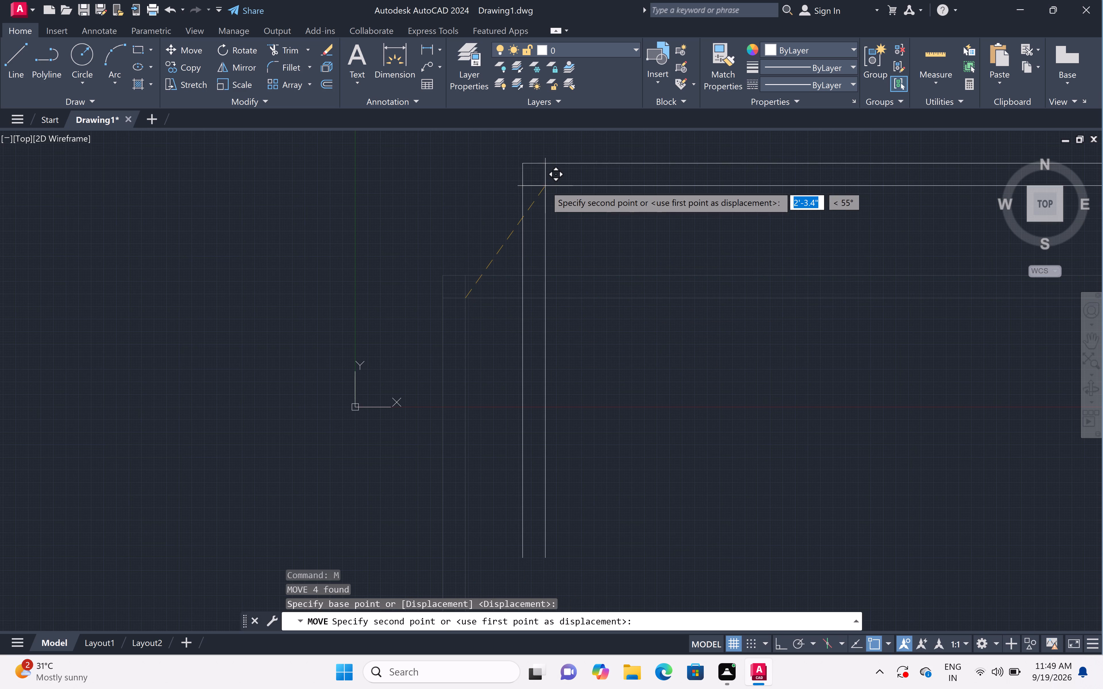
{"action": "scroll", "coordinate": [545, 185], "scroll_direction": "down", "scroll_amount": 6}
{"action": "left_click", "coordinate": [545, 185]}
{"action": "scroll", "coordinate": [547, 186], "scroll_direction": "down", "scroll_amount": 5}
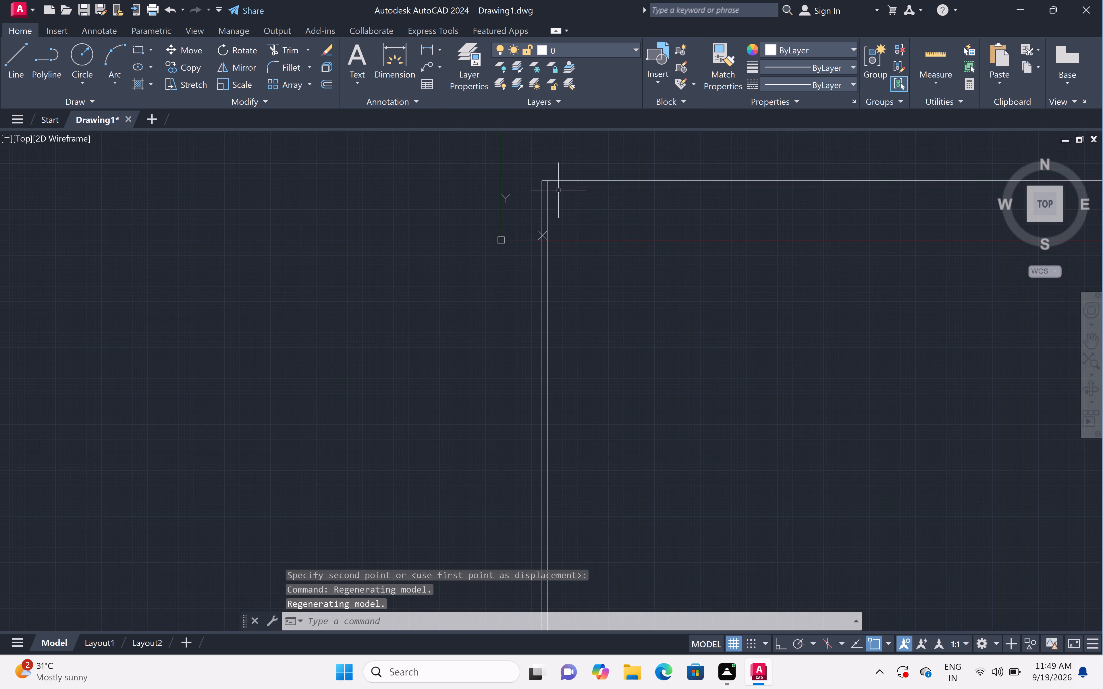
Move the four wall lines farther up and slightly right from the origin, using a base point along the top wall.
{"action": "middle_click_drag", "start_coordinate": [621, 220], "coordinate": [371, 678]}
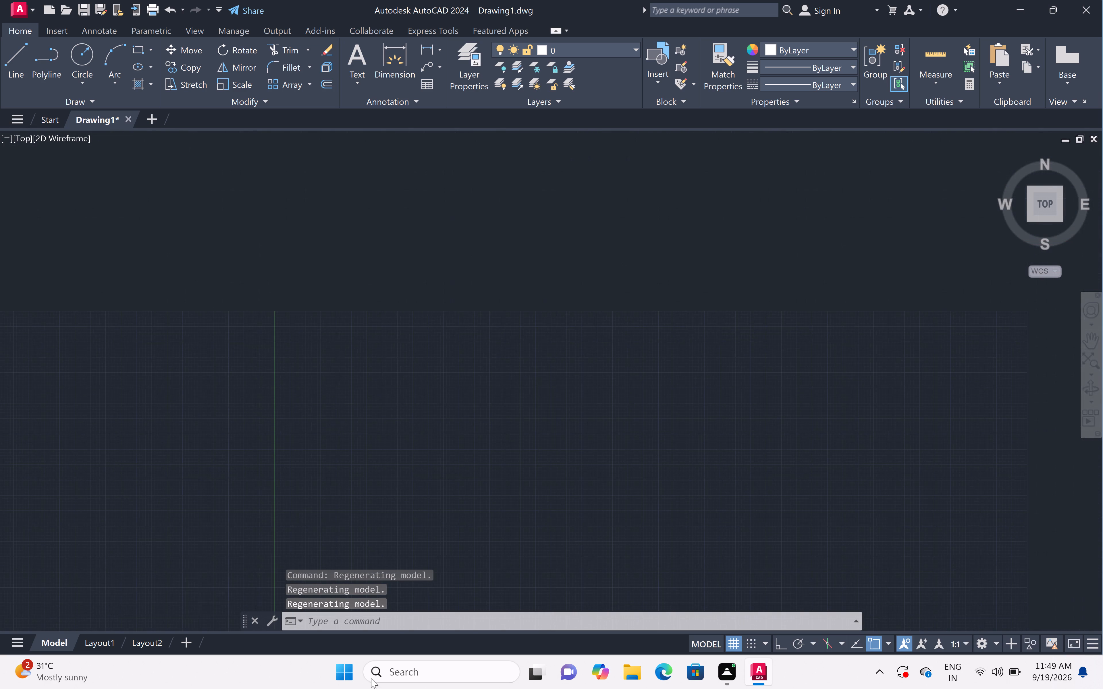
{"action": "middle_click_drag", "start_coordinate": [371, 678], "coordinate": [371, 682]}
{"action": "middle_click_drag", "start_coordinate": [371, 678], "coordinate": [371, 642]}
{"action": "scroll", "coordinate": [396, 448], "scroll_direction": "down", "scroll_amount": 3}
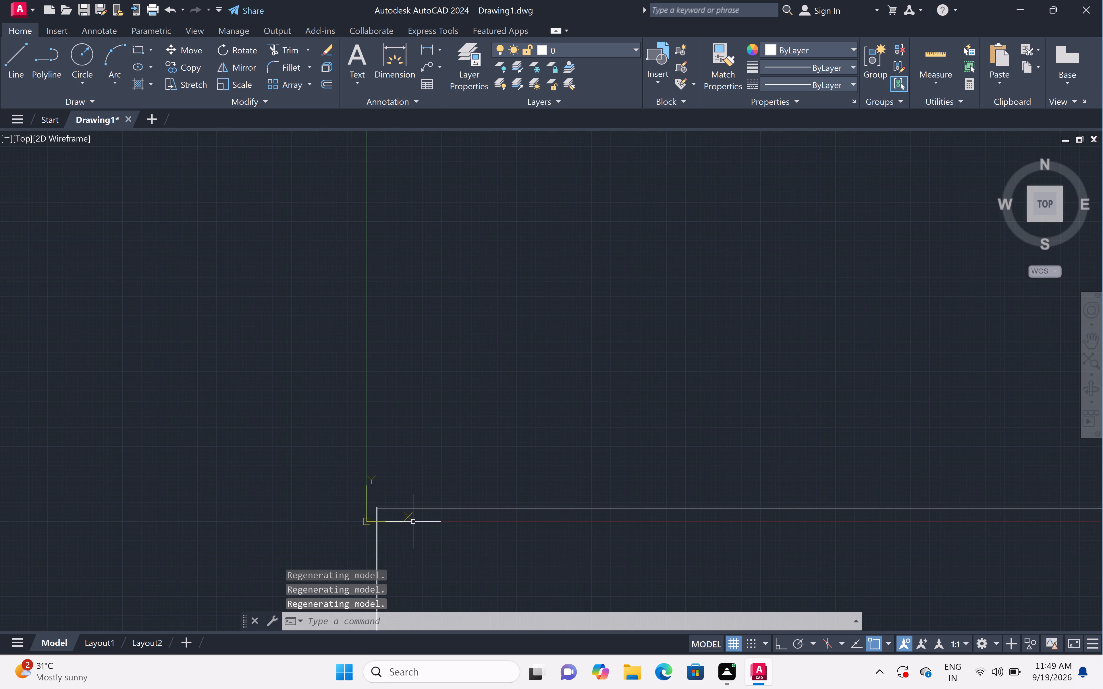
{"action": "left_click", "coordinate": [430, 489]}
{"action": "left_click", "coordinate": [345, 566]}
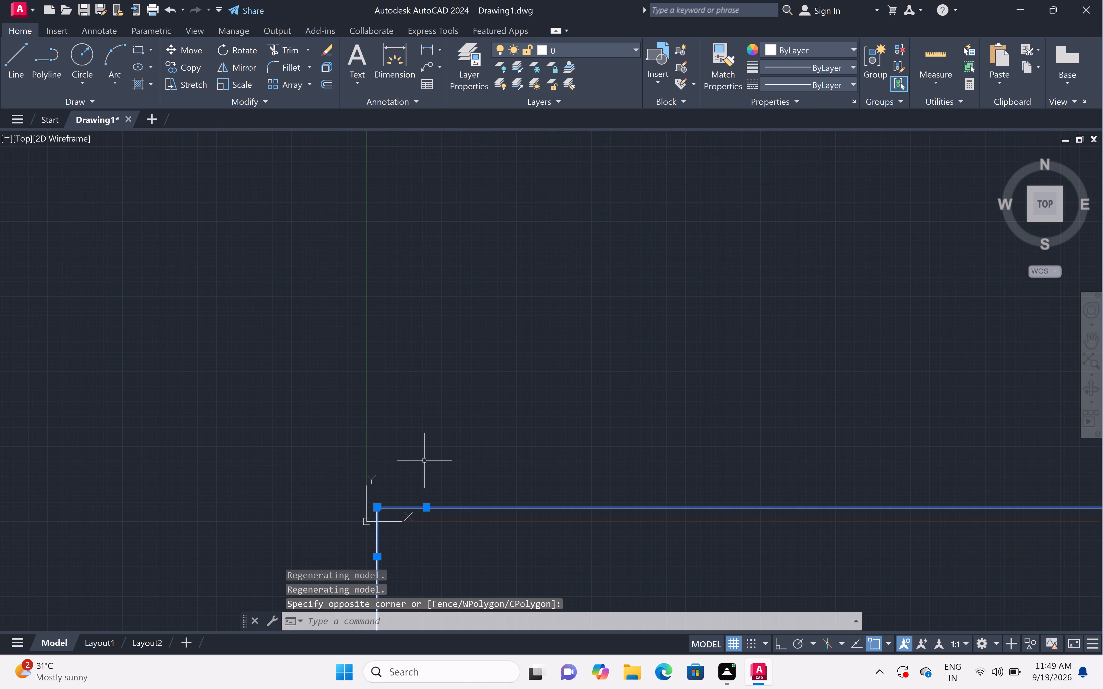
{"action": "type", "text": "m"}
{"action": "key", "text": "space"}
{"action": "left_click", "coordinate": [434, 513]}
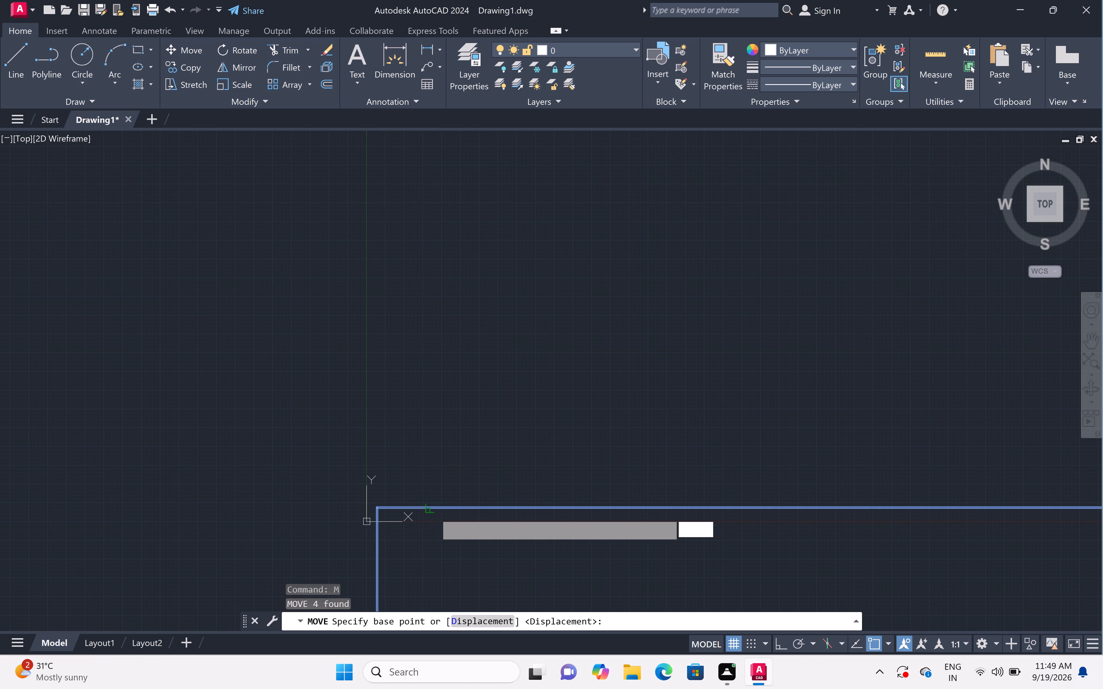
{"action": "left_click", "coordinate": [502, 187]}
Move the four wall lines again, from their outer corner to a point much higher above the origin.
{"action": "scroll", "coordinate": [504, 164], "scroll_direction": "up", "scroll_amount": 3}
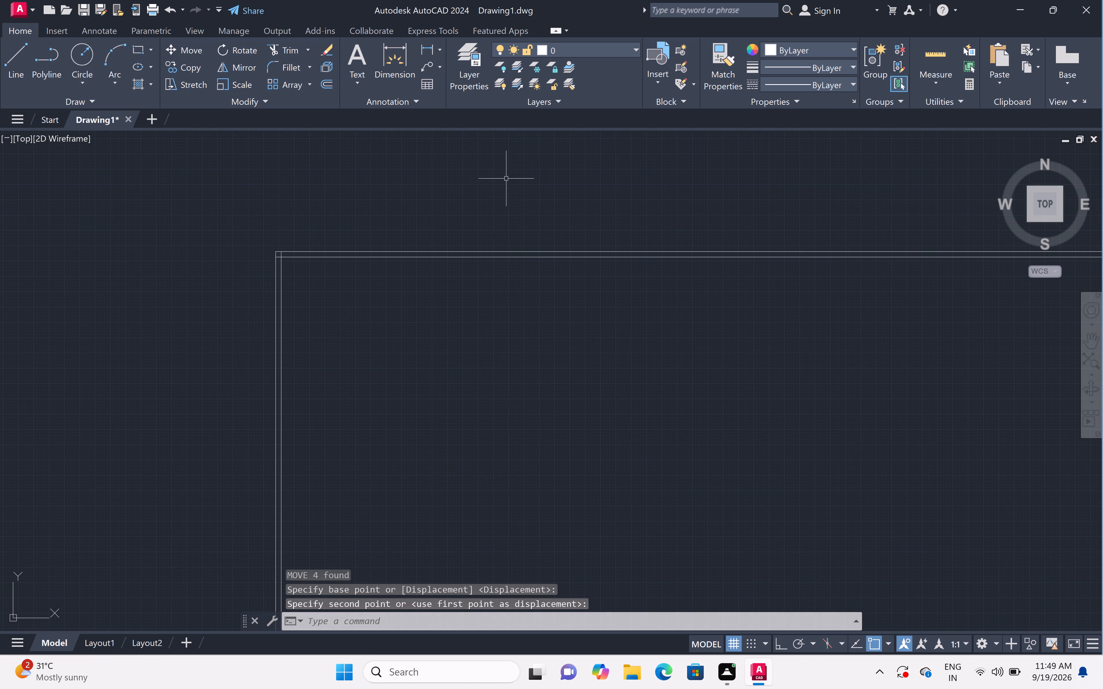
{"action": "scroll", "coordinate": [275, 261], "scroll_direction": "down", "scroll_amount": 5}
{"action": "left_click", "coordinate": [329, 233]}
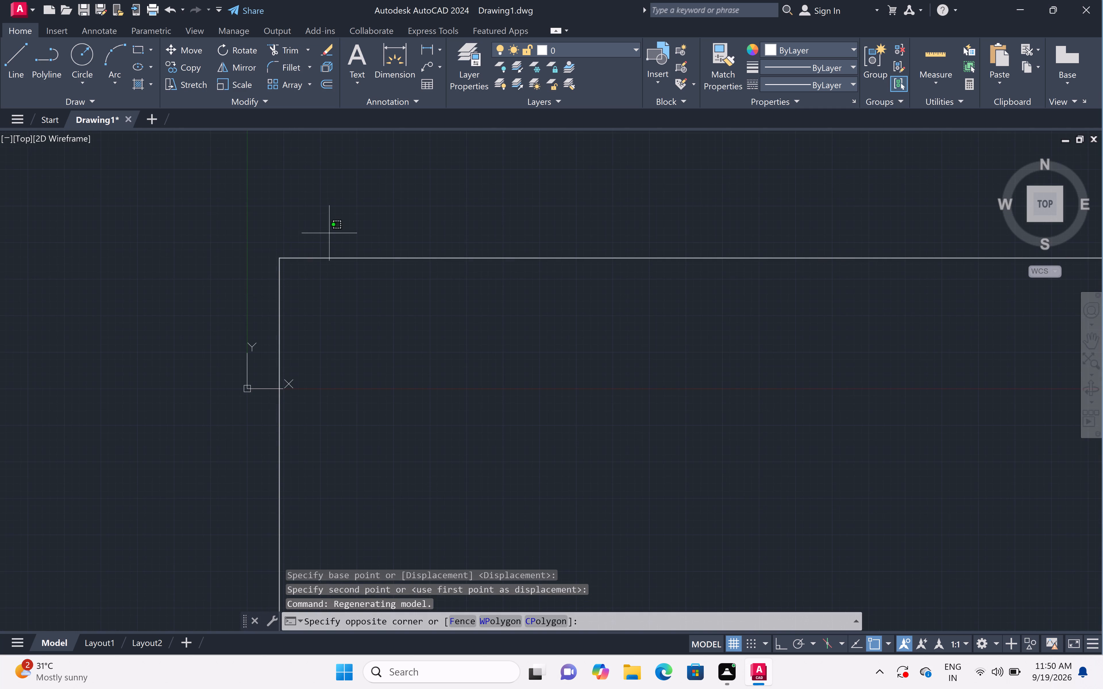
{"action": "left_click", "coordinate": [257, 307]}
{"action": "type", "text": "m"}
{"action": "key", "text": "space"}
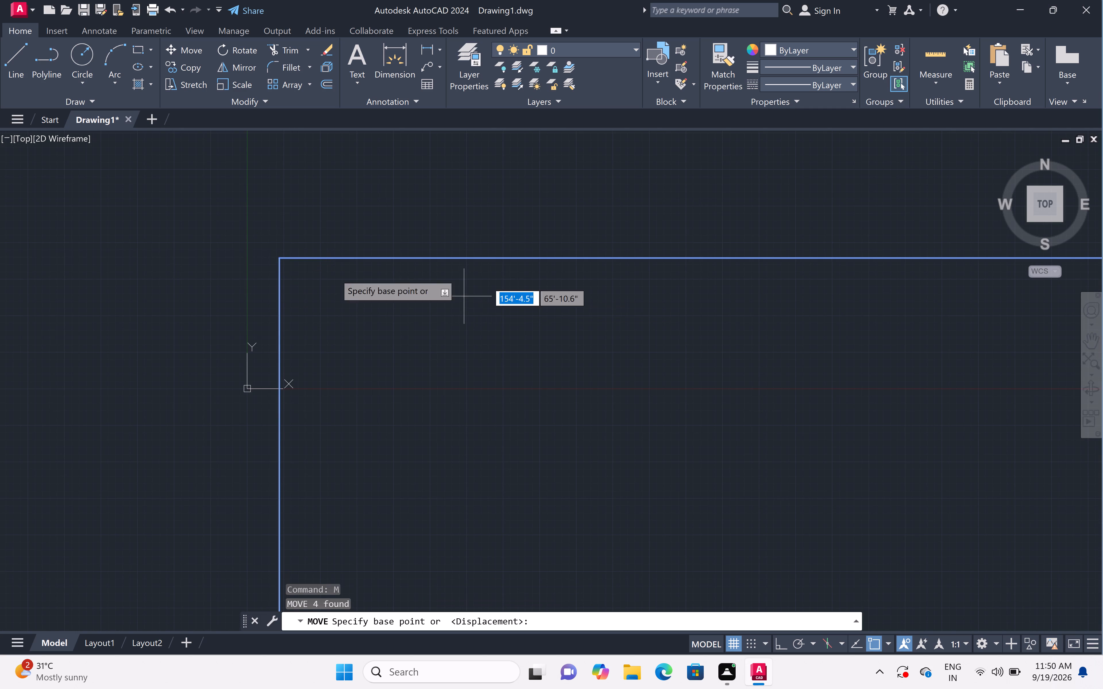
{"action": "left_click", "coordinate": [275, 256]}
{"action": "scroll", "coordinate": [388, 183], "scroll_direction": "down", "scroll_amount": 3}
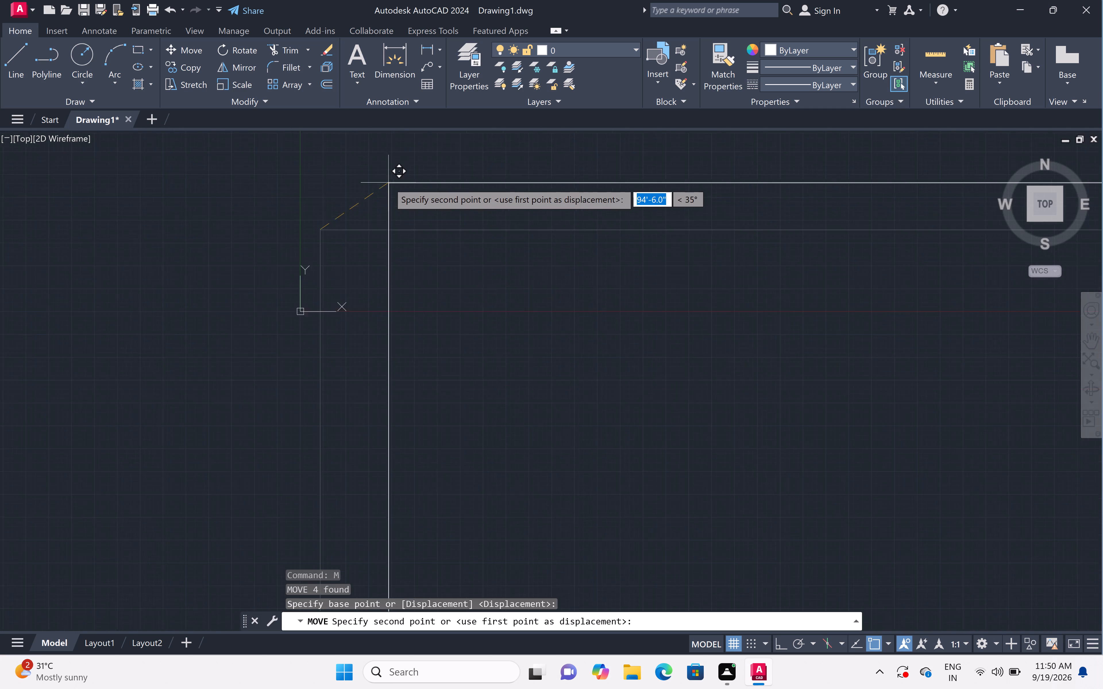
{"action": "scroll", "coordinate": [388, 183], "scroll_direction": "up", "scroll_amount": 1}
{"action": "scroll", "coordinate": [568, 187], "scroll_direction": "down", "scroll_amount": 5}
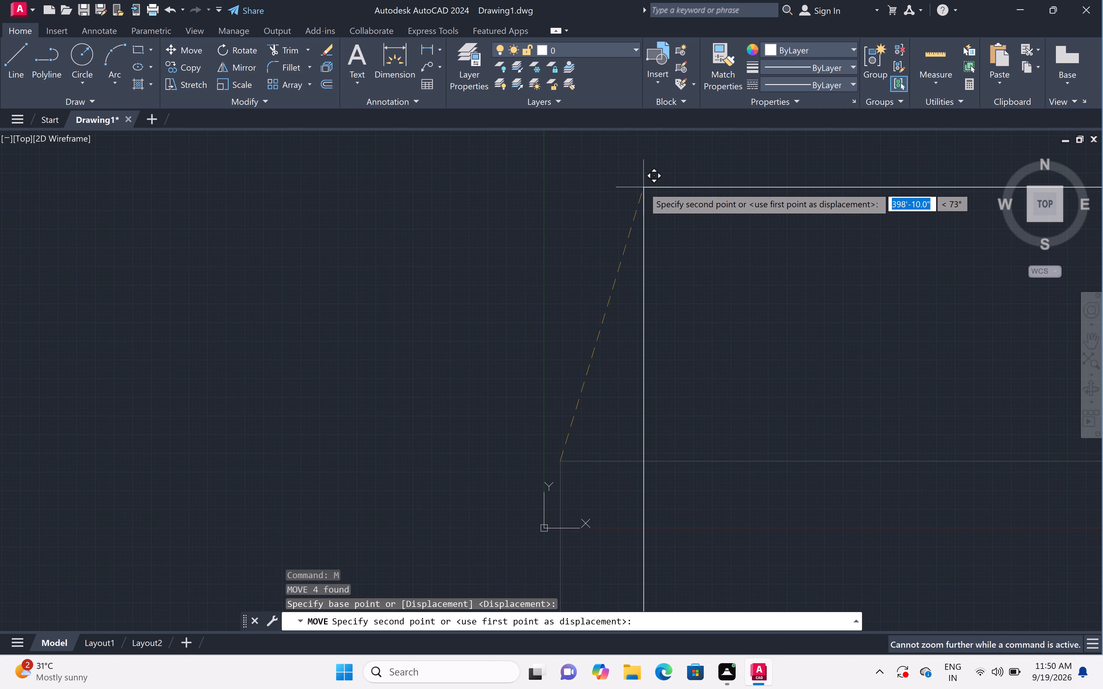
{"action": "middle_click_drag", "start_coordinate": [643, 187], "coordinate": [194, 198]}
{"action": "middle_click", "coordinate": [194, 197]}
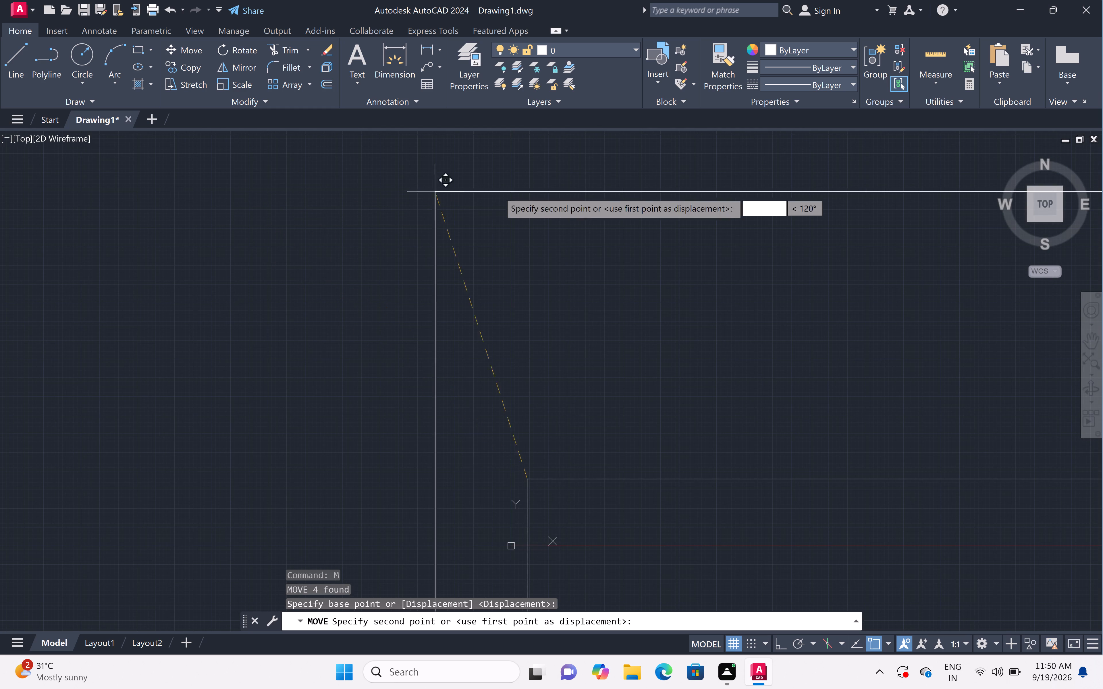
{"action": "left_click", "coordinate": [616, 184]}
Move the four wall lines about 205'-8.8" up and to the right at about 58°, using the corner as base point.
{"action": "middle_click_drag", "start_coordinate": [683, 269], "coordinate": [402, 330]}
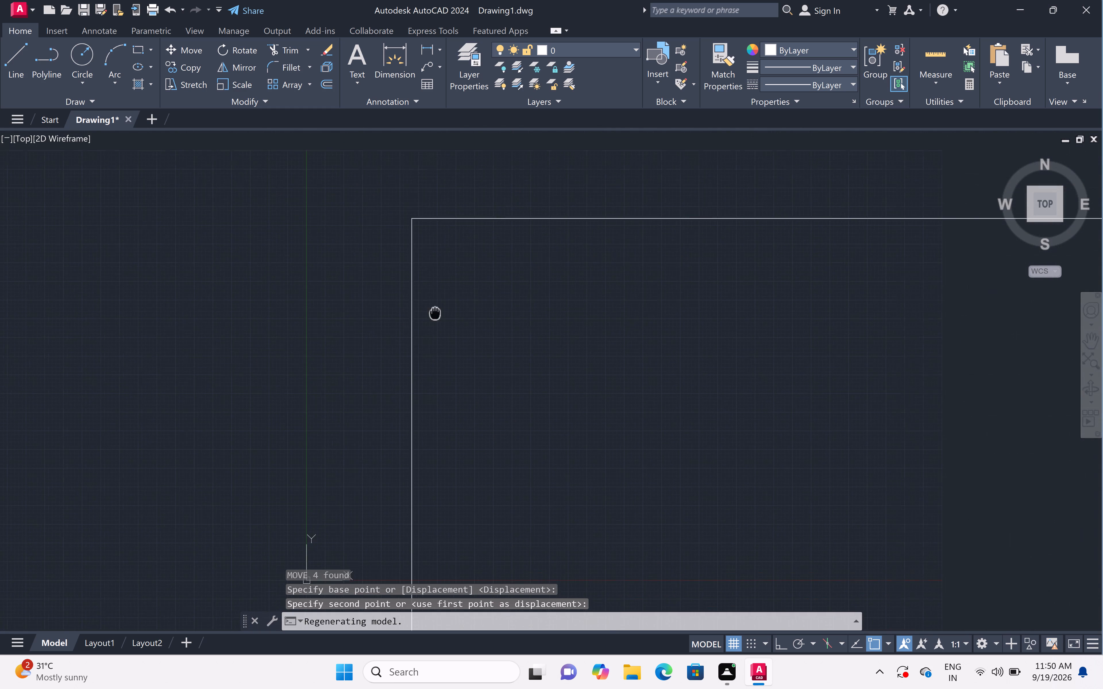
{"action": "middle_click_drag", "start_coordinate": [402, 330], "coordinate": [379, 402]}
{"action": "middle_click", "coordinate": [379, 404]}
{"action": "left_click", "coordinate": [400, 243]}
{"action": "left_click", "coordinate": [307, 377]}
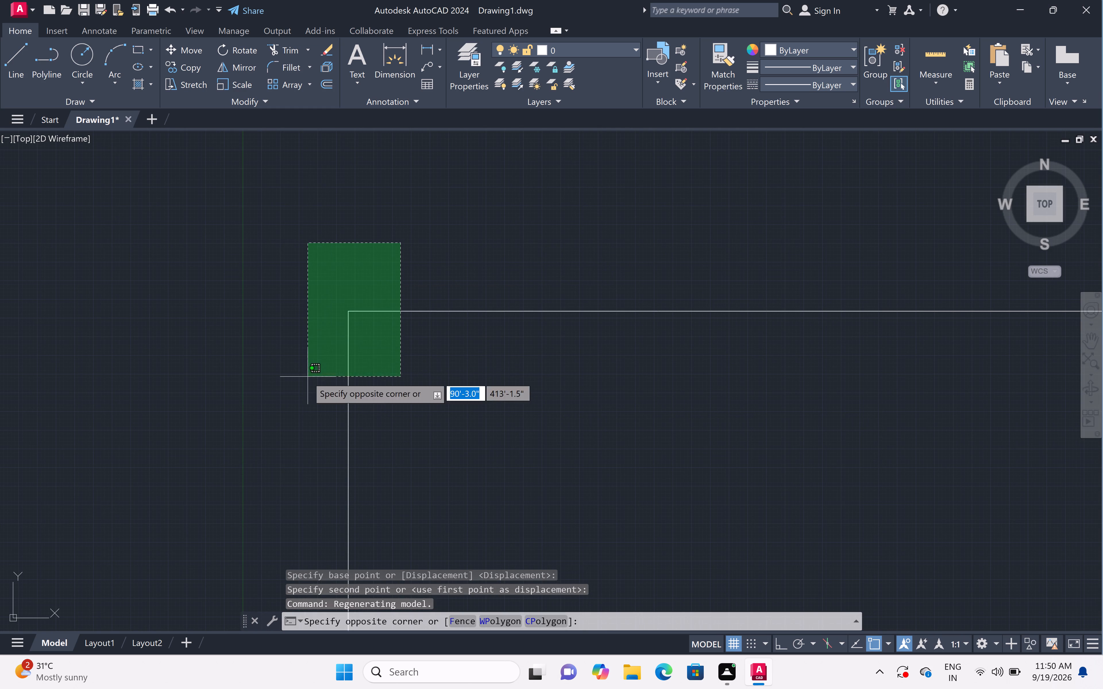
{"action": "type", "text": "m"}
{"action": "key", "text": "space"}
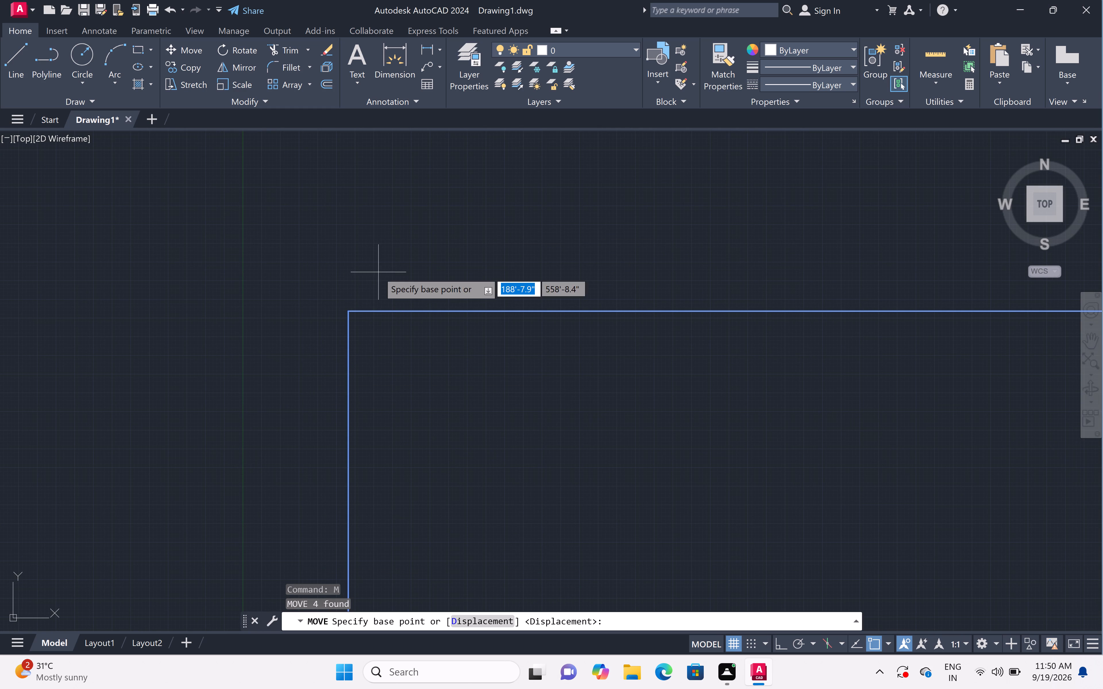
{"action": "left_click", "coordinate": [349, 308]}
{"action": "left_click", "coordinate": [426, 185]}
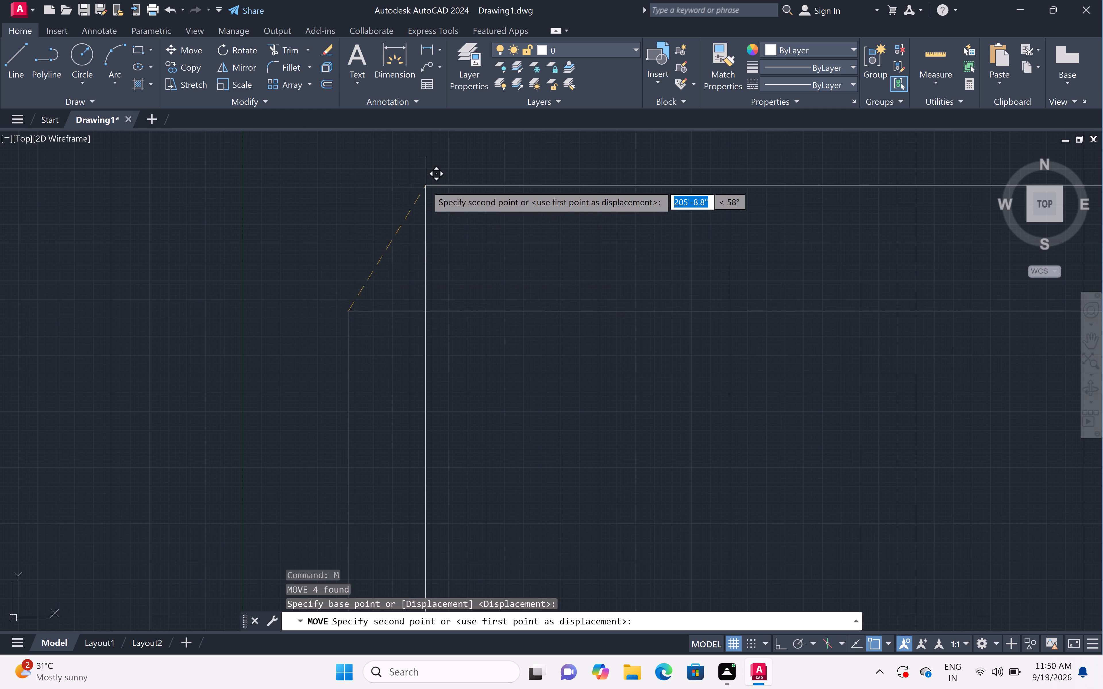
{"action": "scroll", "coordinate": [453, 181], "scroll_direction": "up", "scroll_amount": 3}
{"action": "scroll", "coordinate": [332, 182], "scroll_direction": "up", "scroll_amount": 3}
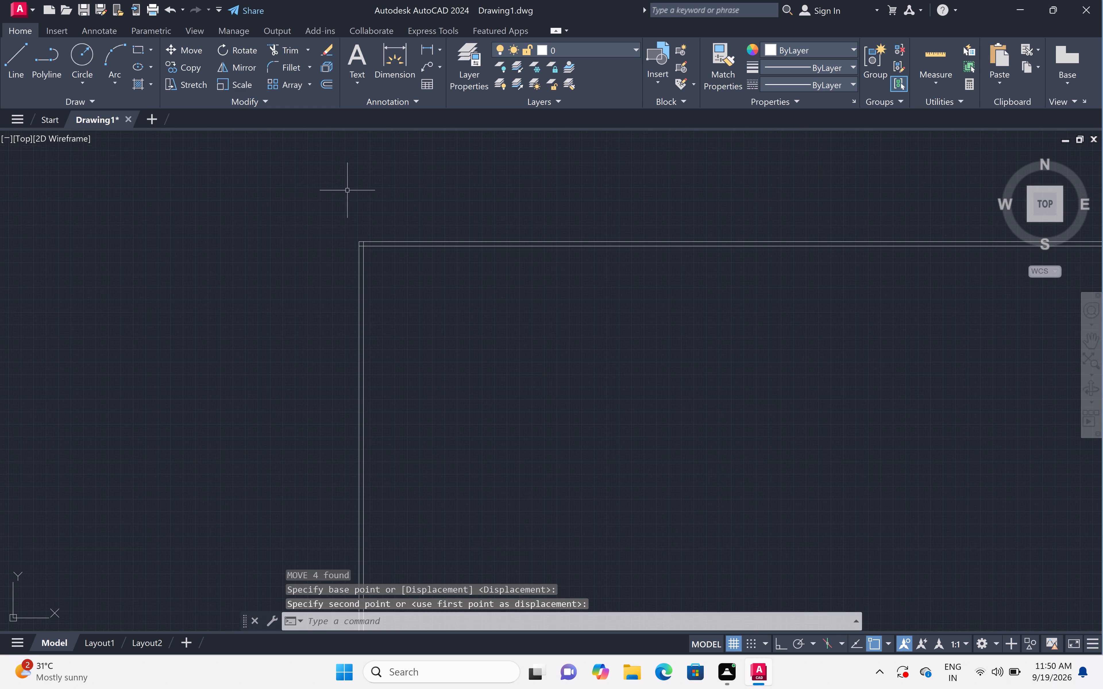
Offset the inner line of the left wall 12' to the right.
{"action": "scroll", "coordinate": [830, 285], "scroll_direction": "up", "scroll_amount": 1}
{"action": "scroll", "coordinate": [567, 267], "scroll_direction": "down", "scroll_amount": 1}
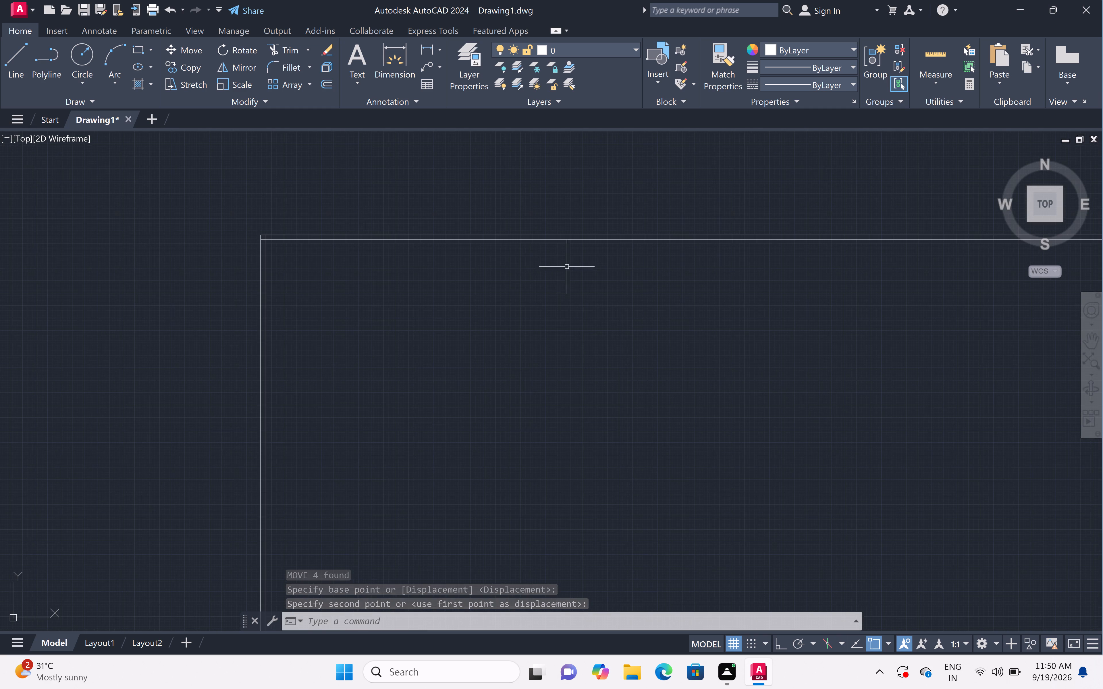
{"action": "scroll", "coordinate": [281, 191], "scroll_direction": "up", "scroll_amount": 1}
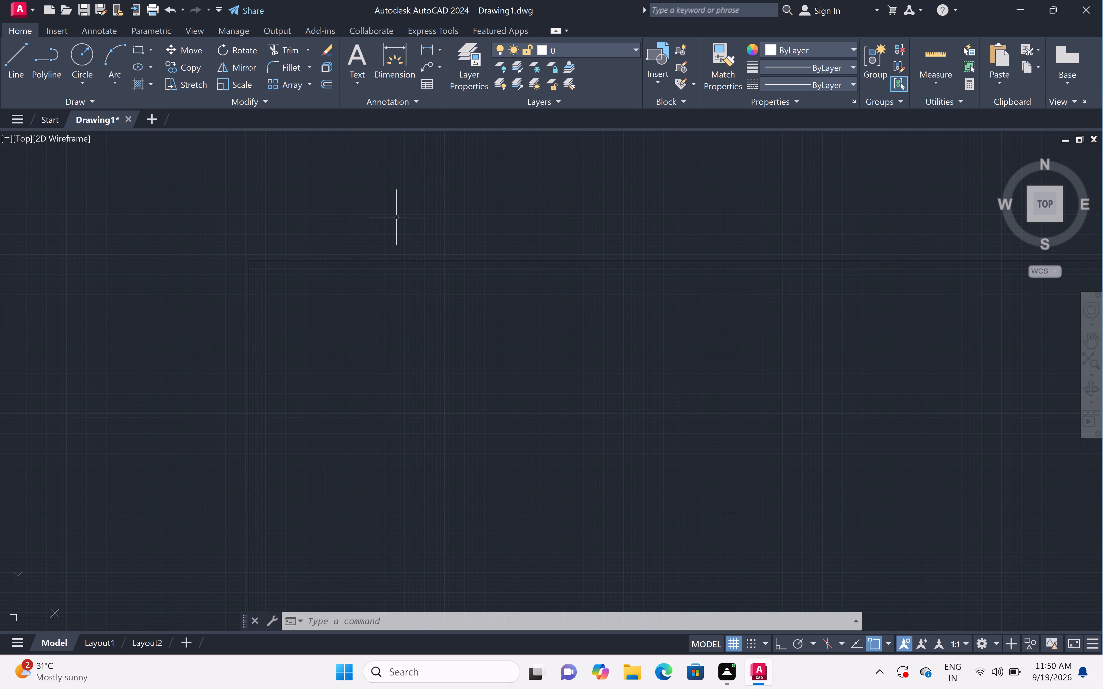
{"action": "type", "text": "off 12'"}
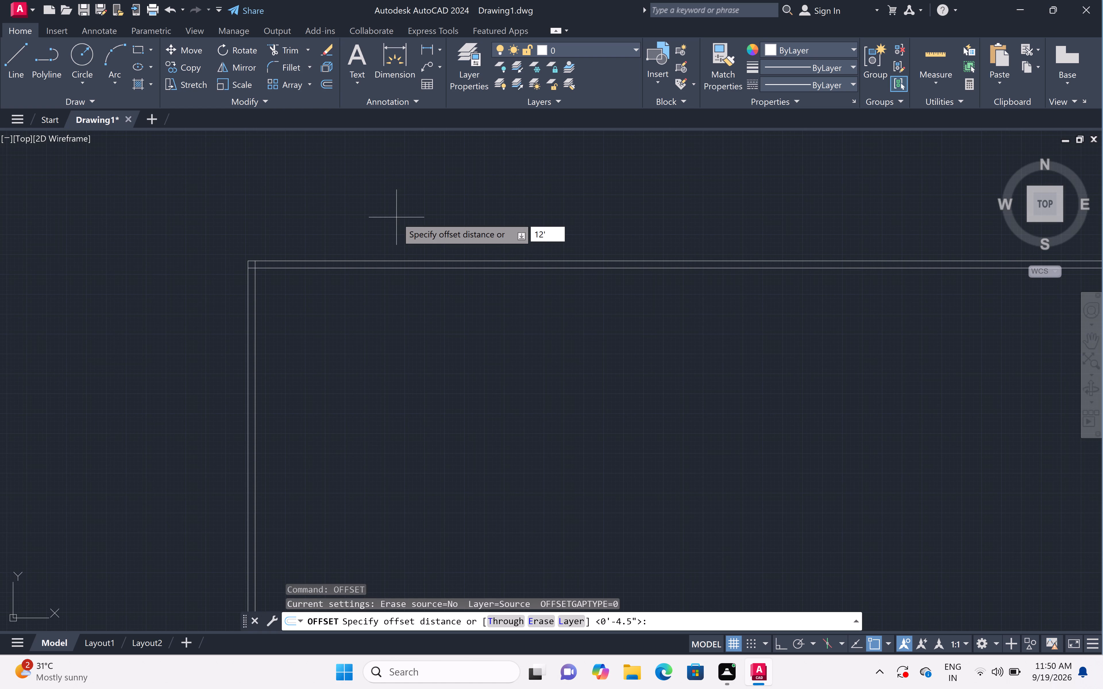
{"action": "key", "text": "space"}
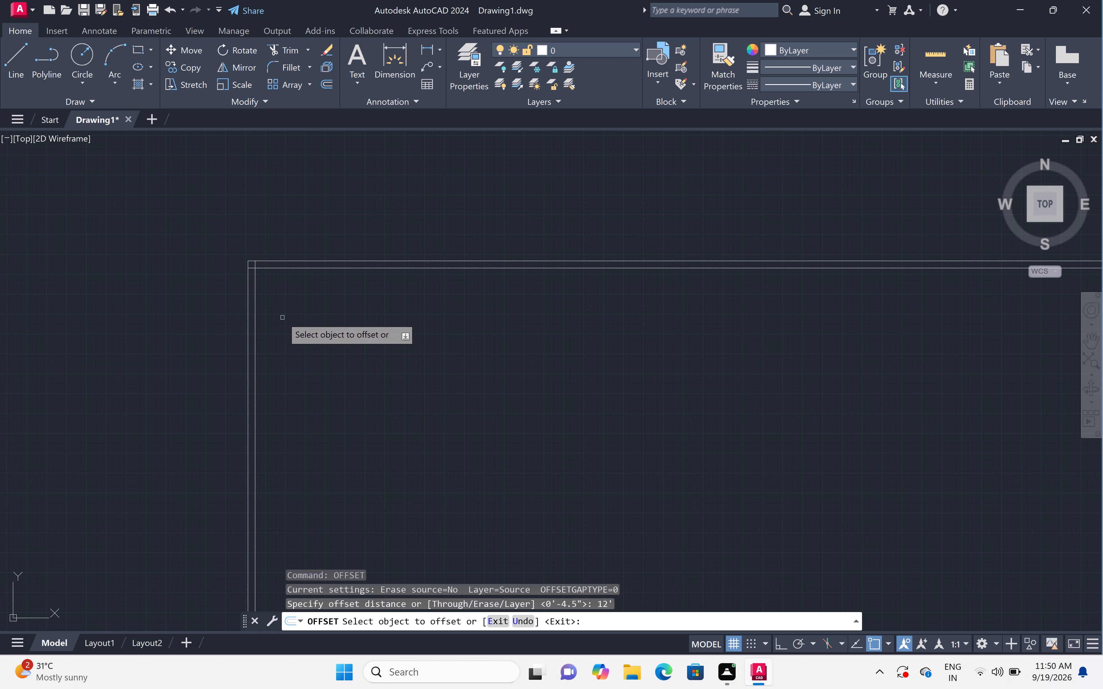
{"action": "double_click", "coordinate": [257, 305]}
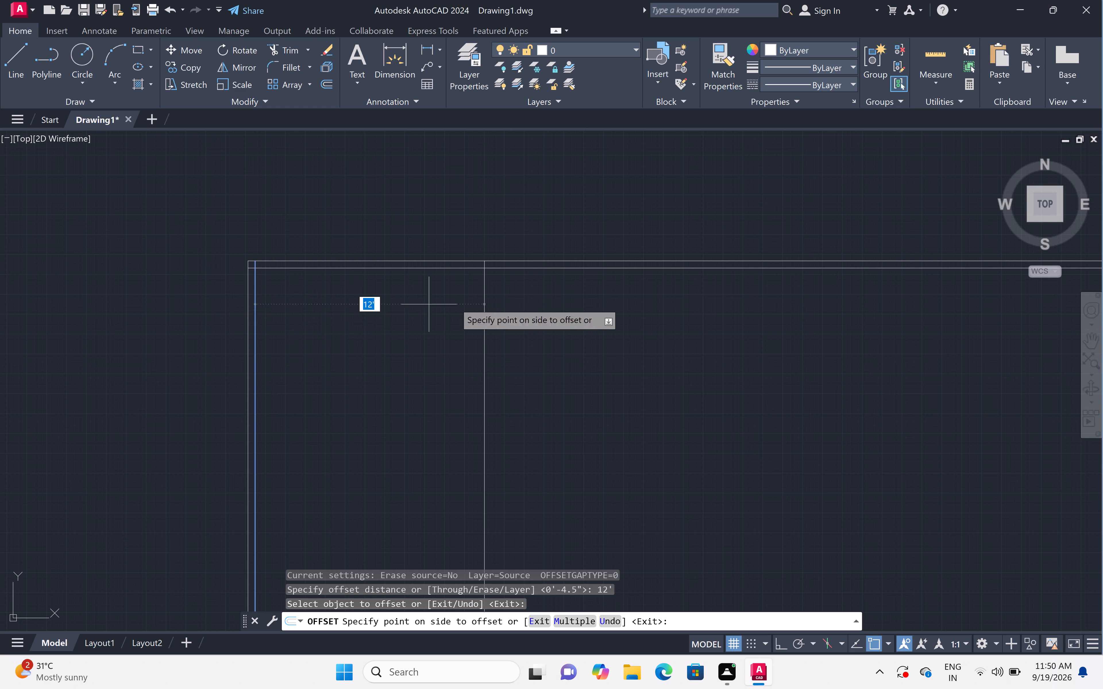
{"action": "double_click", "coordinate": [713, 274]}
{"action": "key", "text": "space"}
Offset the inner line of the top wall 13' downward.
{"action": "key", "text": "space"}
{"action": "type", "text": "13"}
{"action": "key", "text": "apostrophe"}
{"action": "key", "text": "space"}
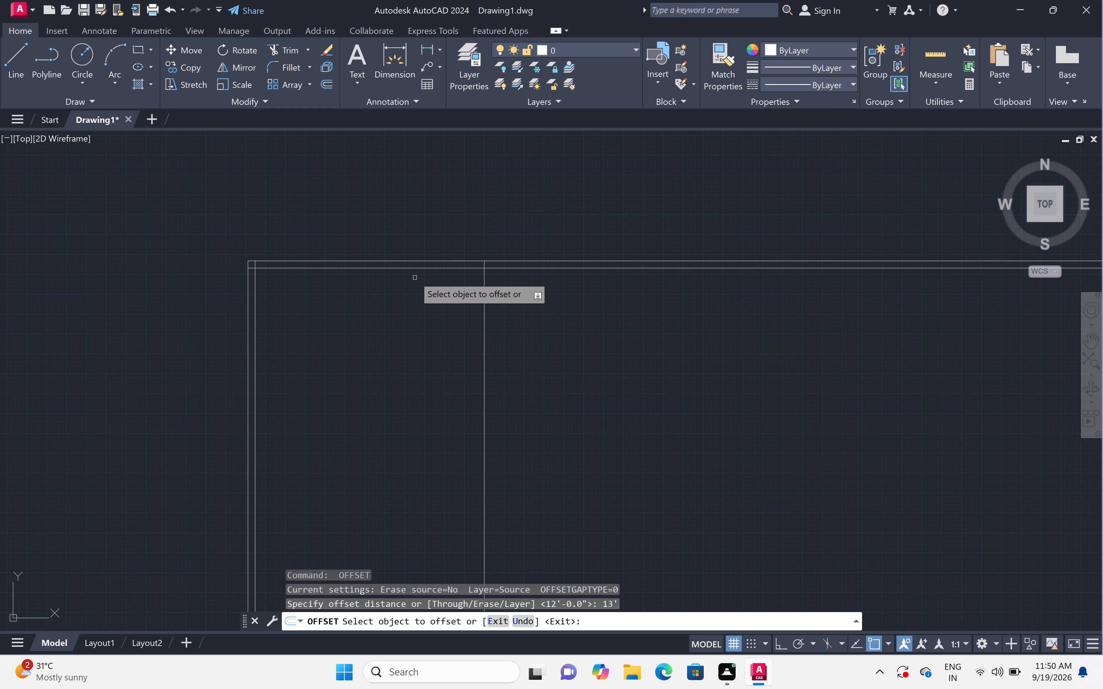
{"action": "left_click", "coordinate": [416, 269]}
{"action": "left_click", "coordinate": [418, 378]}
{"action": "scroll", "coordinate": [429, 355], "scroll_direction": "down", "scroll_amount": 1}
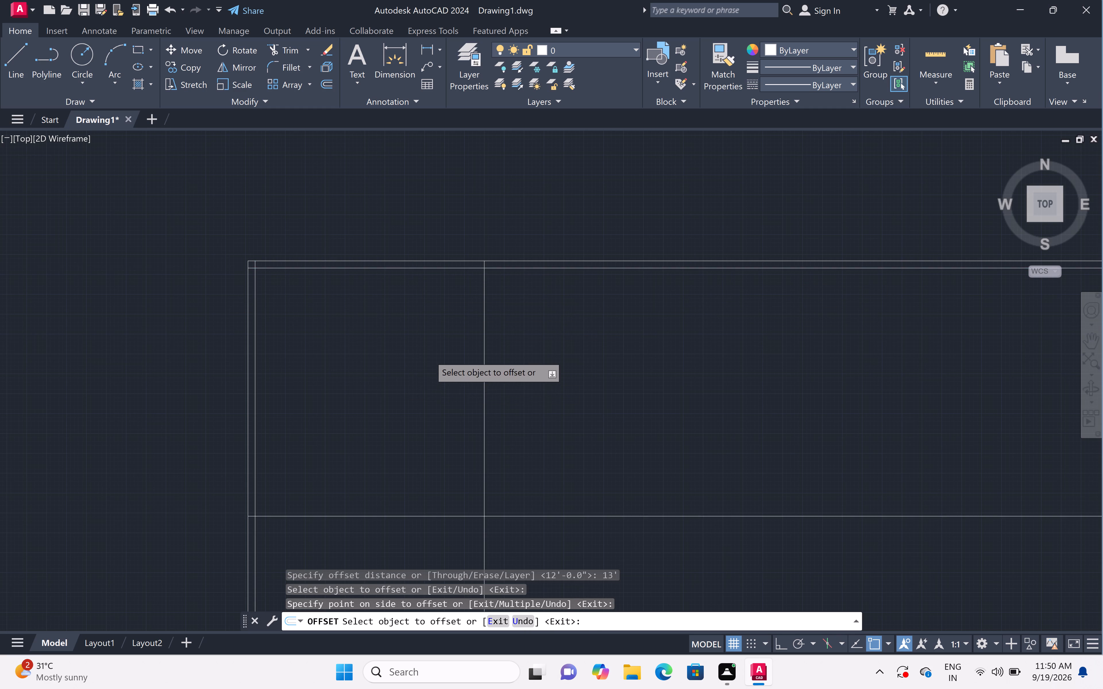
{"action": "scroll", "coordinate": [429, 355], "scroll_direction": "down", "scroll_amount": 1}
{"action": "scroll", "coordinate": [433, 474], "scroll_direction": "up", "scroll_amount": 1}
{"action": "key", "text": "Escape"}
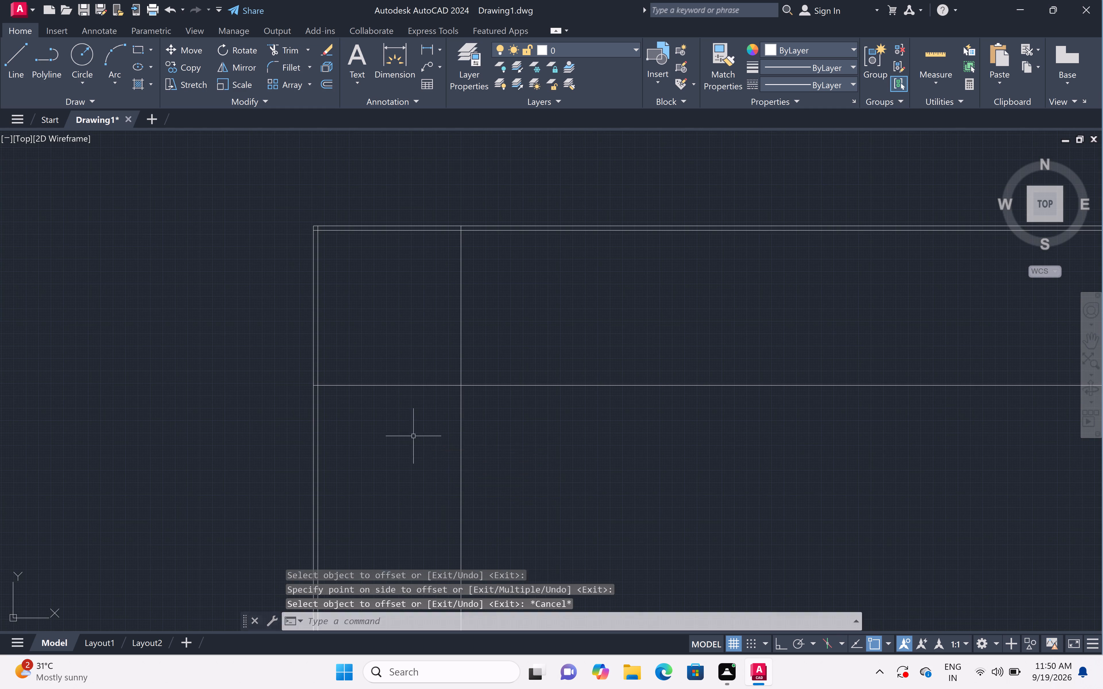
Offset the new horizontal line 4.5" downward and the new vertical line 4.5" to the right to give both partitions thickness.
{"action": "type", "text": "off"}
{"action": "key", "text": "space"}
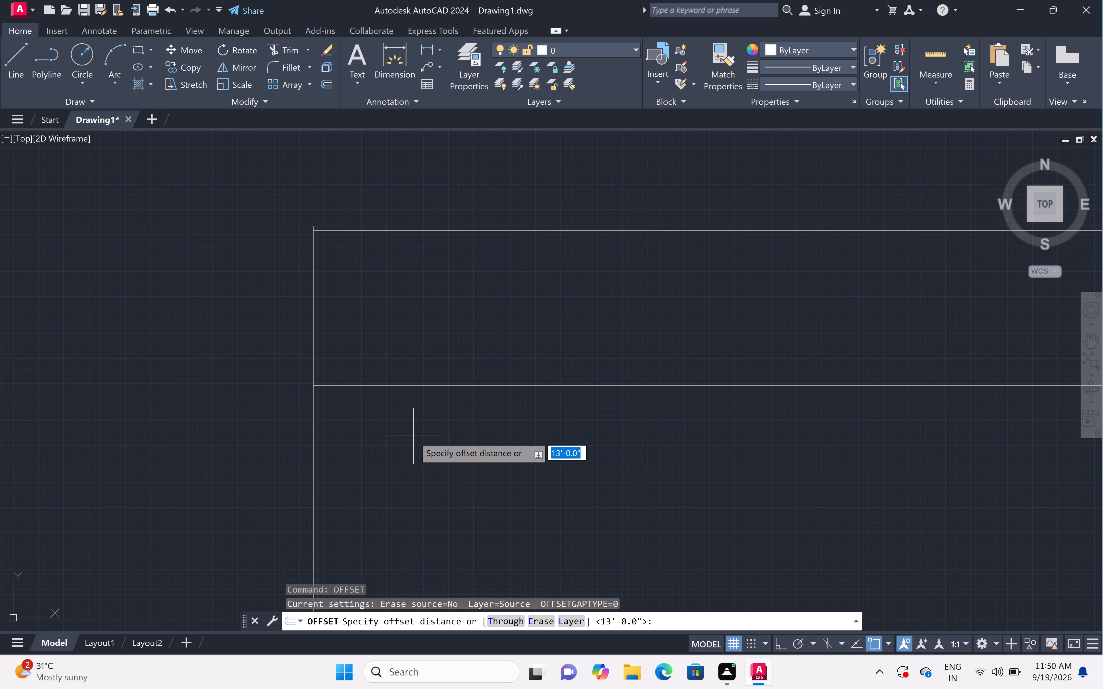
{"action": "type", "text": "4.5\""}
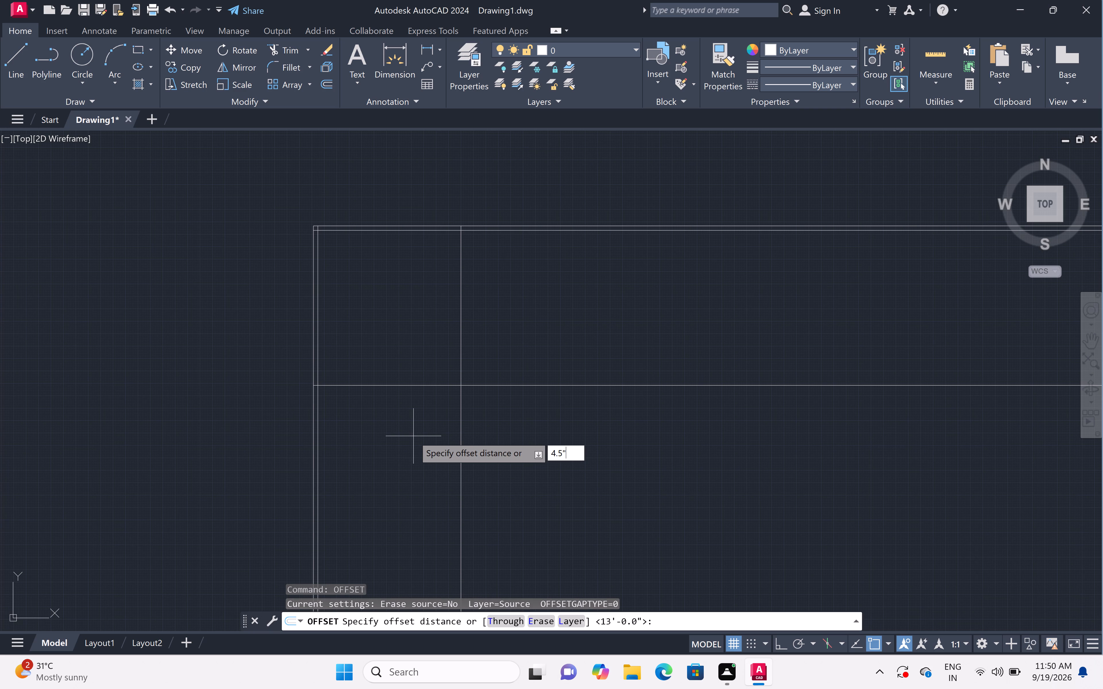
{"action": "key", "text": "space"}
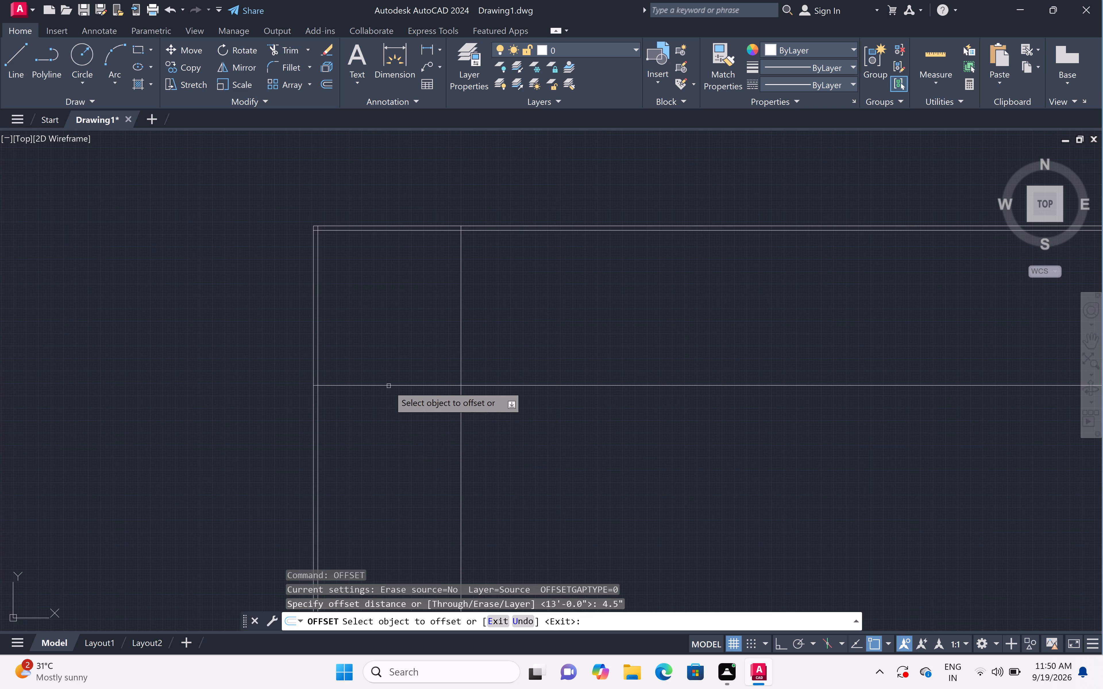
{"action": "left_click", "coordinate": [389, 386]}
{"action": "left_click", "coordinate": [383, 471]}
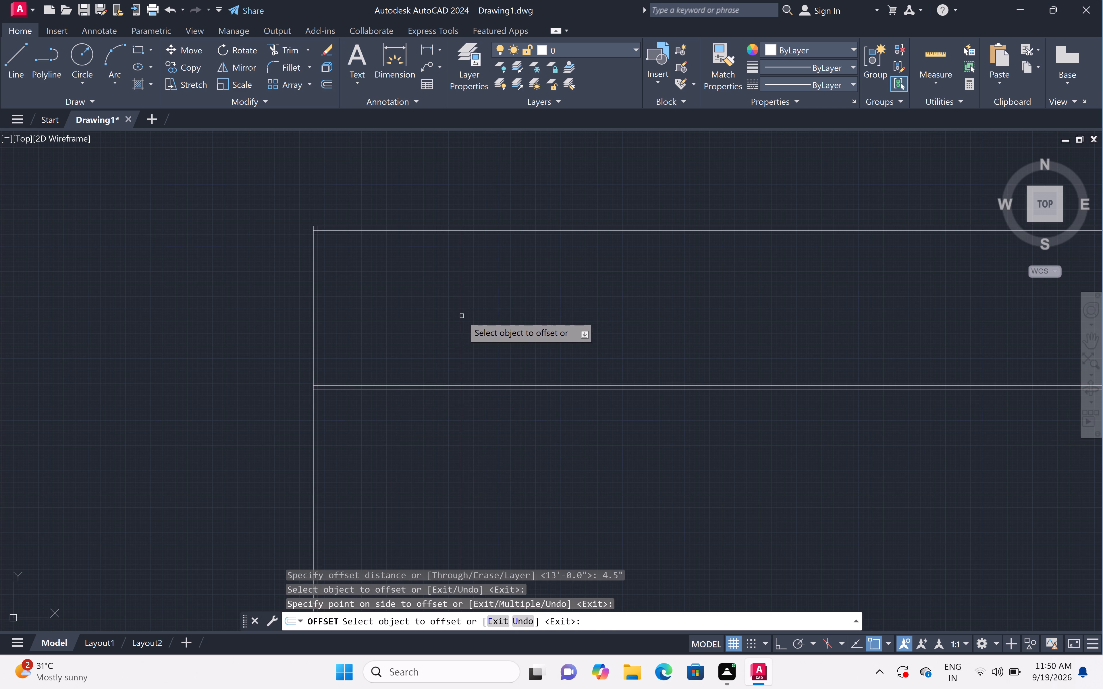
{"action": "left_click", "coordinate": [462, 316]}
{"action": "left_click", "coordinate": [533, 321]}
{"action": "key", "text": "Escape"}
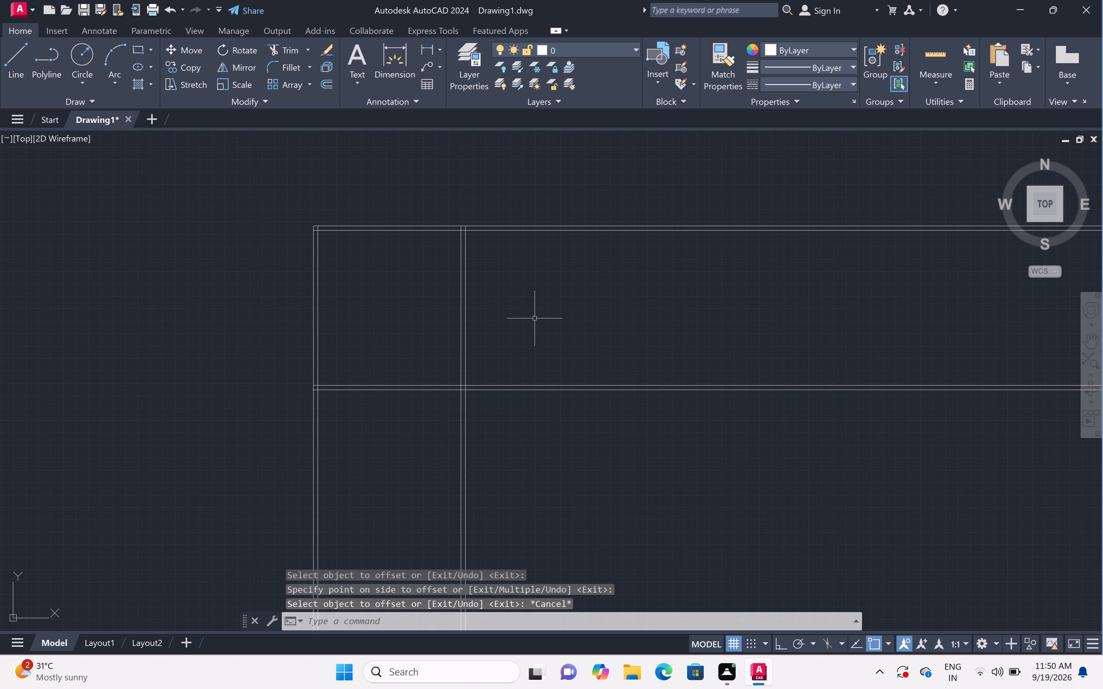
Offset the right-hand line of the vertical partition wall 10' to the right.
{"action": "type", "text": "100"}
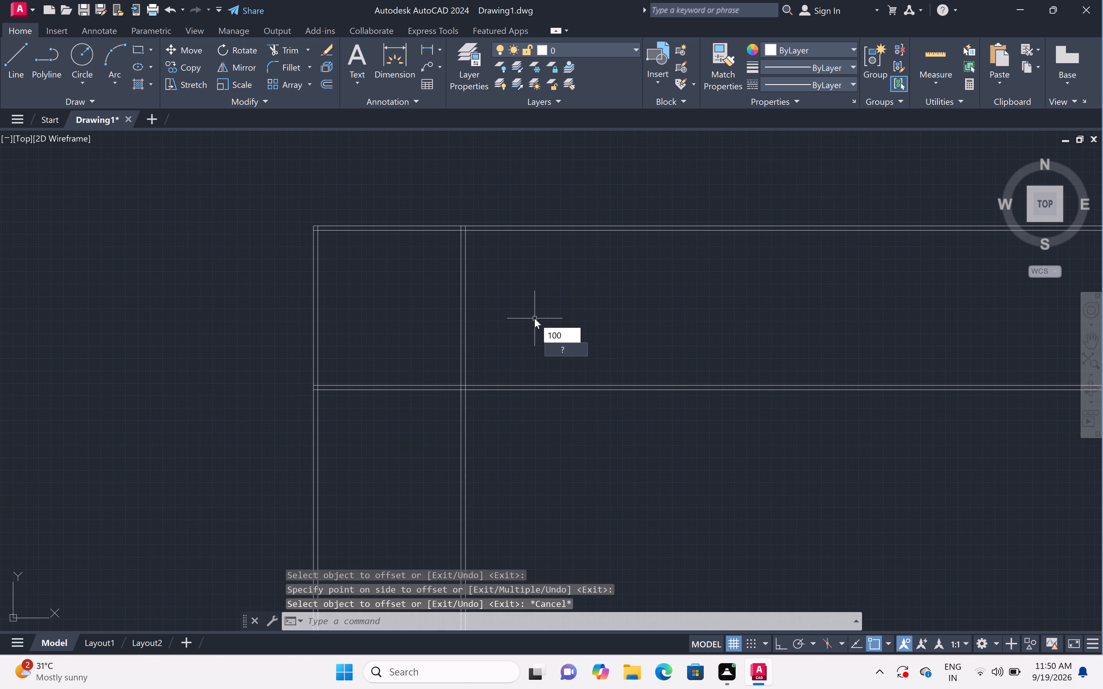
{"action": "key", "text": "BackSpace"}
{"action": "key", "text": "BackSpace"}
{"action": "key", "text": "BackSpace"}
{"action": "type", "text": "off 10'"}
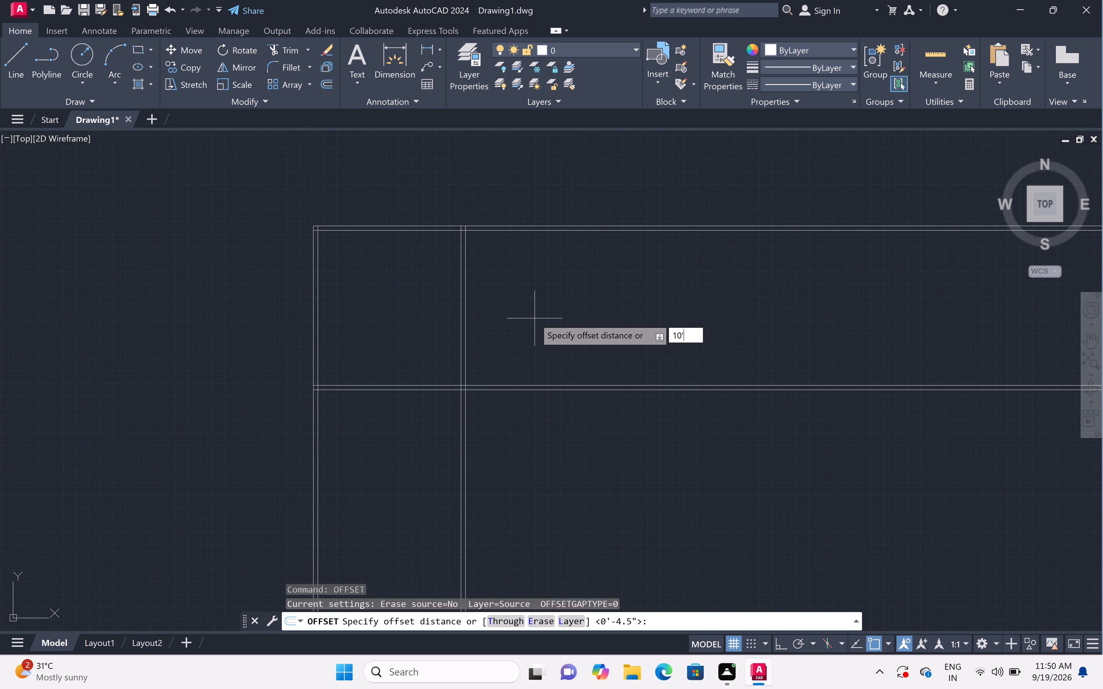
{"action": "key", "text": "space"}
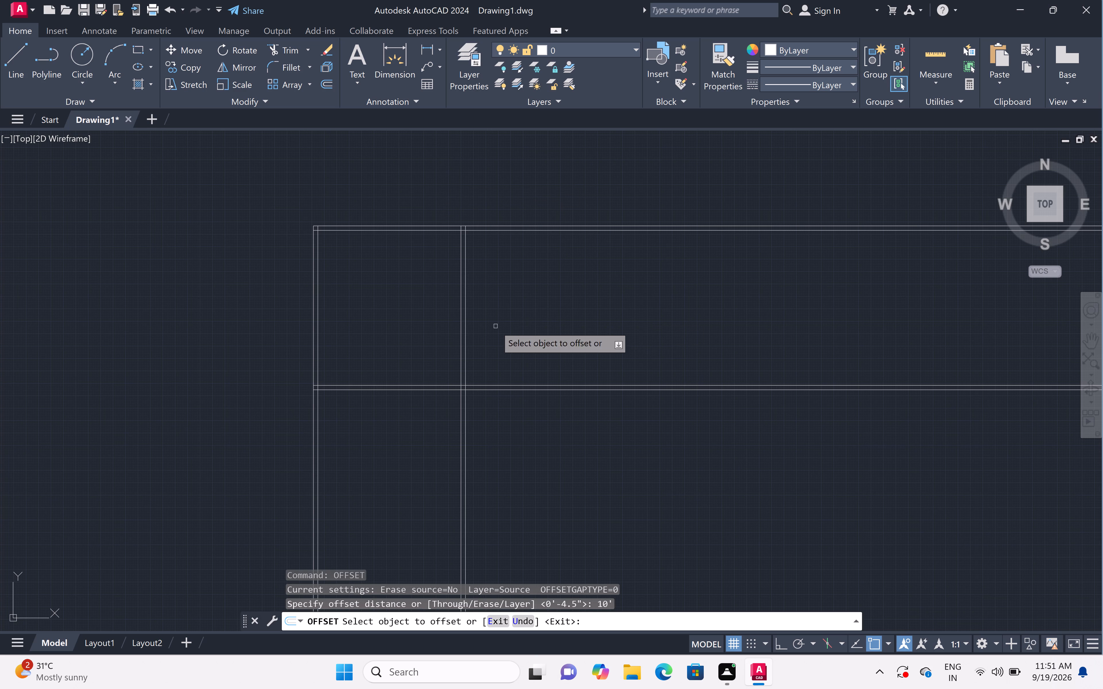
{"action": "left_click", "coordinate": [466, 335]}
{"action": "left_click", "coordinate": [793, 297]}
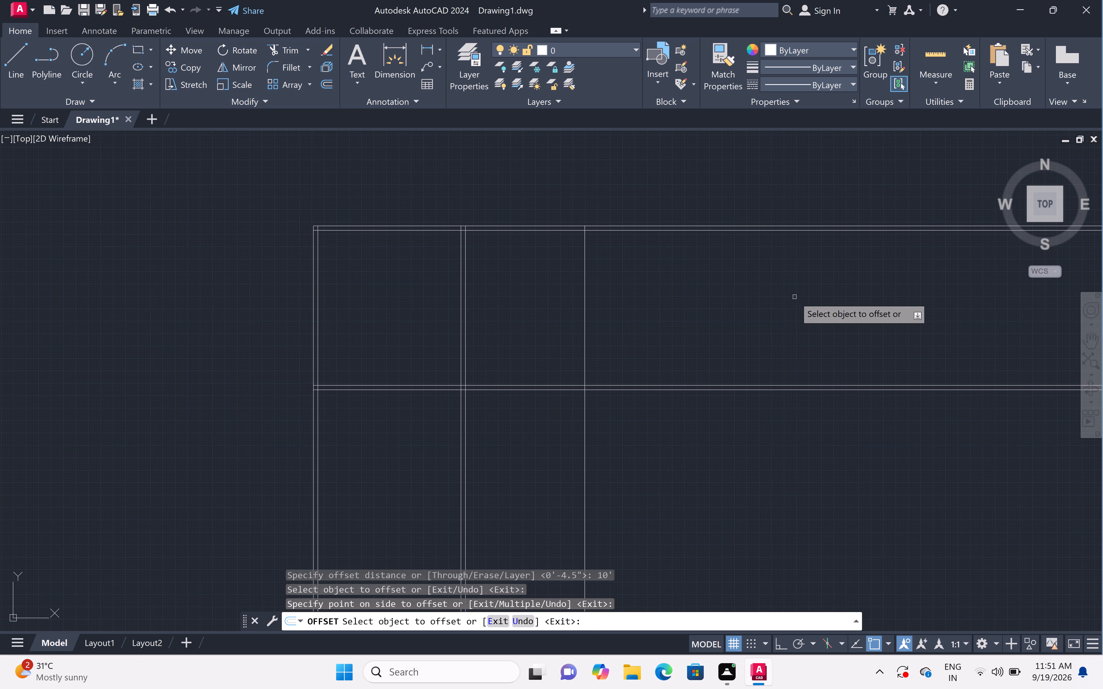
{"action": "key", "text": "space"}
Offset the newest vertical line 4.5" to the right to complete the second vertical partition wall.
{"action": "key", "text": "space"}
{"action": "type", "text": "4.5\""}
{"action": "key", "text": "space"}
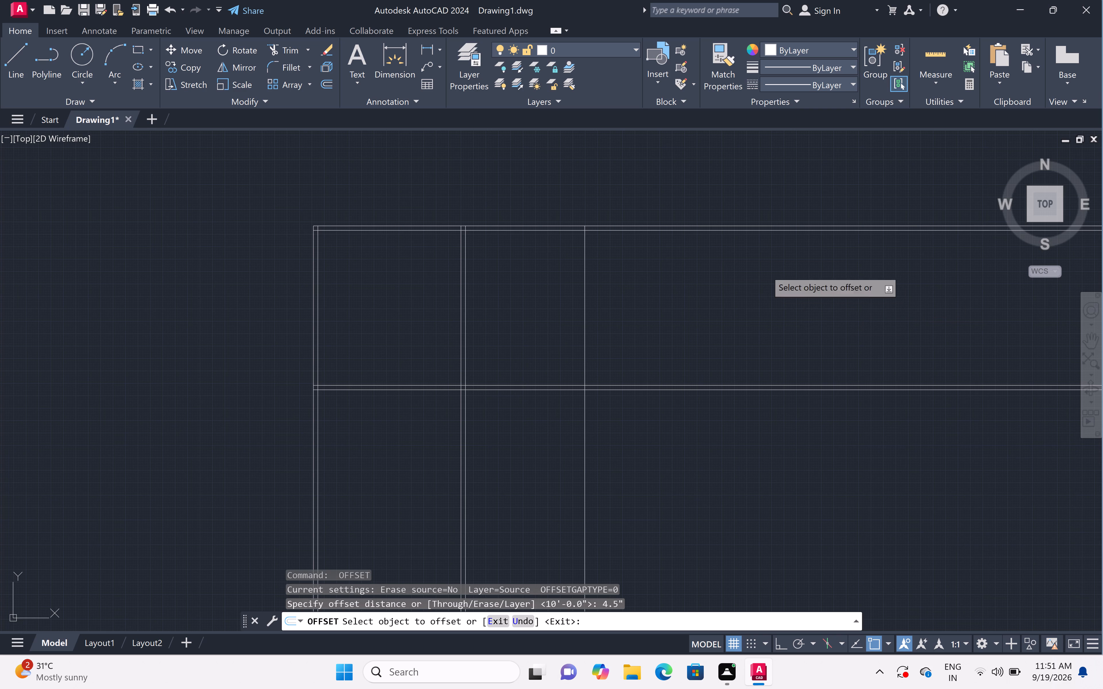
{"action": "left_click", "coordinate": [584, 349]}
{"action": "left_click", "coordinate": [668, 348]}
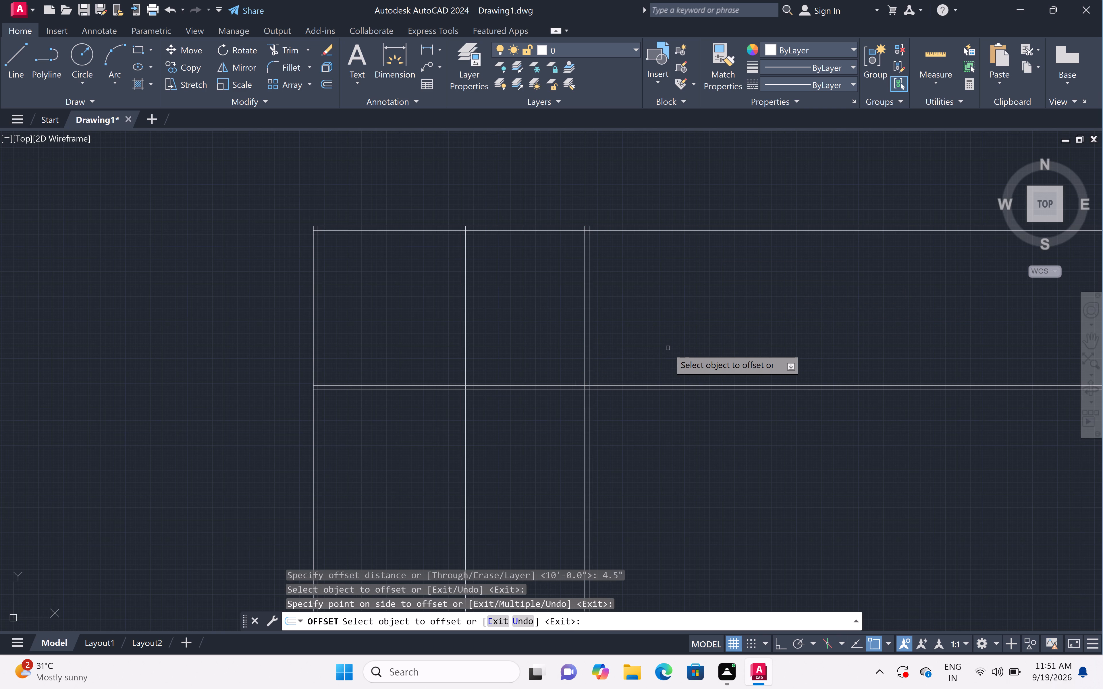
{"action": "key", "text": "Escape"}
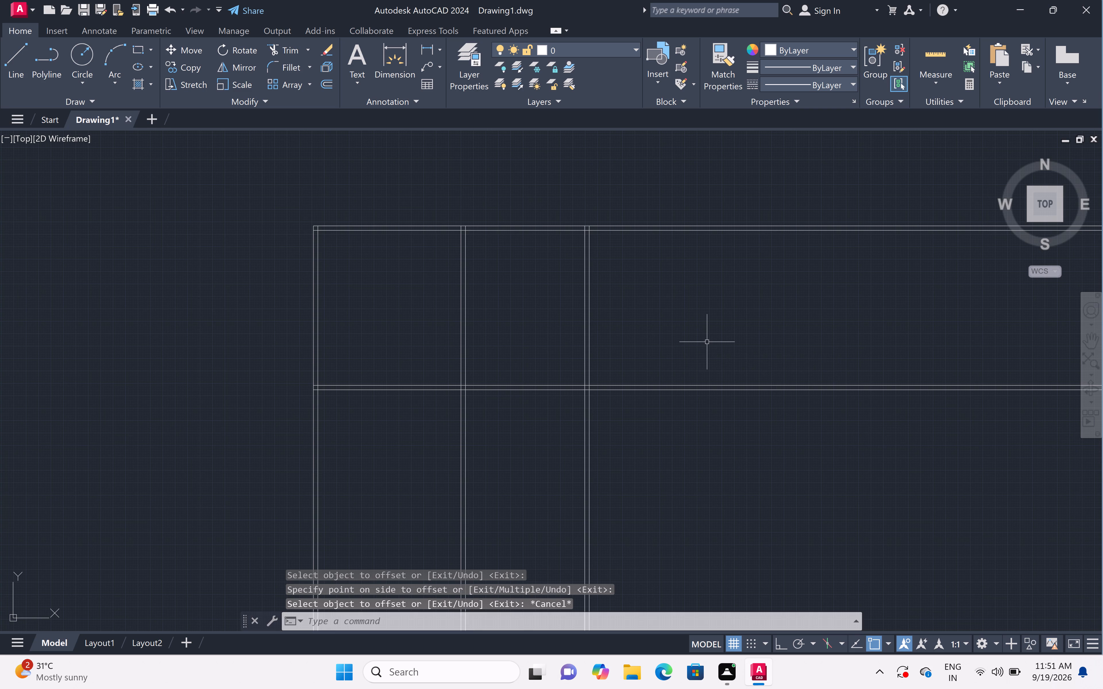
Offset the right-hand line of the second vertical partition wall 13' to the right.
{"action": "type", "text": "off 13'"}
{"action": "key", "text": "space"}
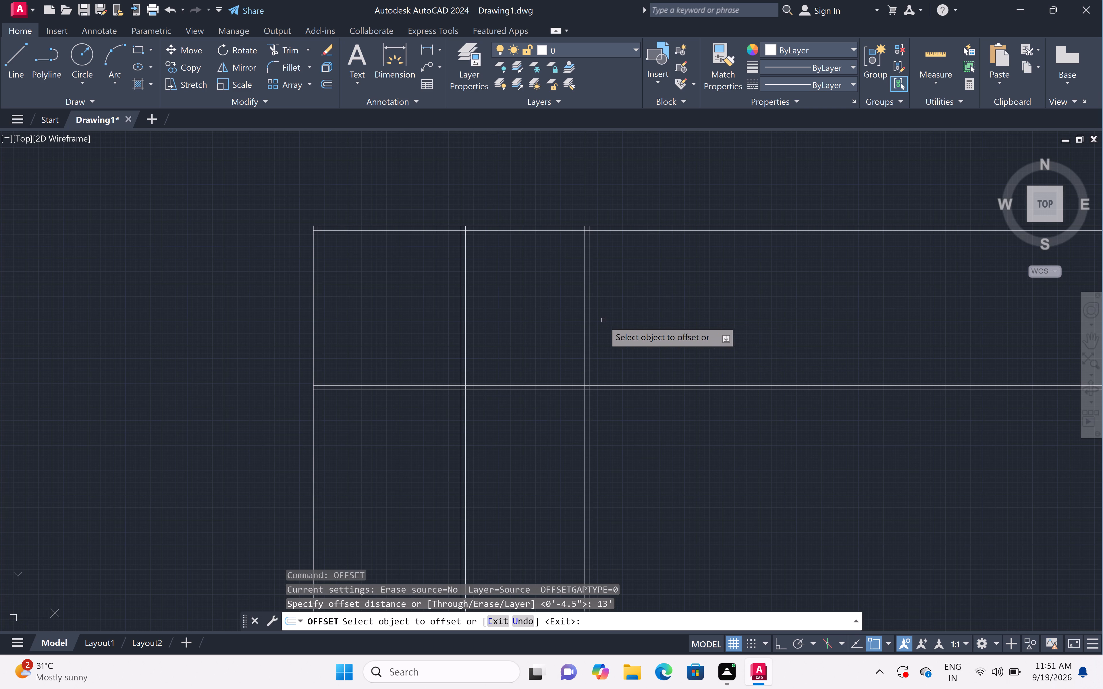
{"action": "left_click", "coordinate": [589, 322]}
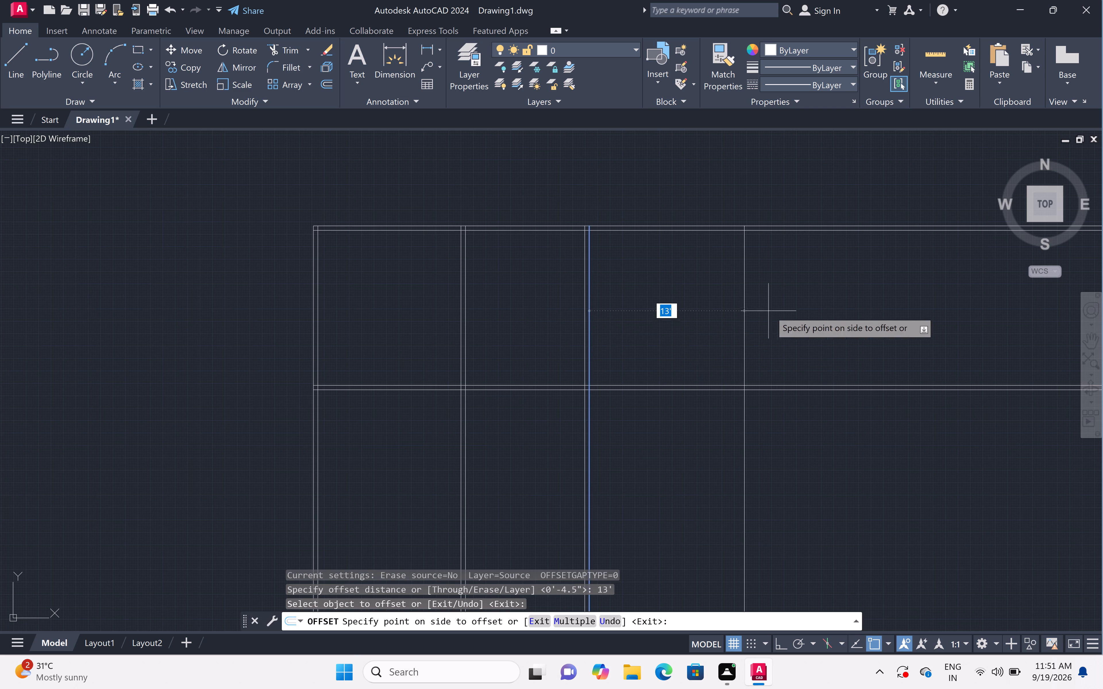
{"action": "left_click", "coordinate": [773, 309]}
{"action": "key", "text": "space"}
Offset the rightmost vertical line 4.5" to the right to form the right outer wall.
{"action": "key", "text": "space"}
{"action": "type", "text": "13'"}
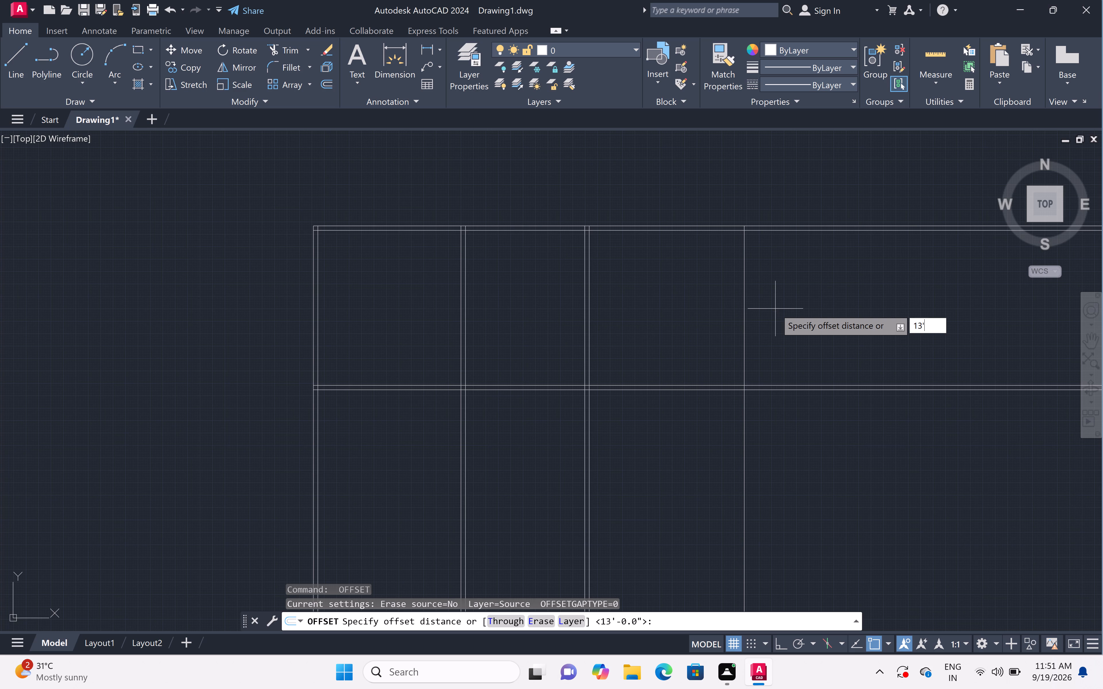
{"action": "key", "text": "BackSpace"}
{"action": "key", "text": "BackSpace"}
{"action": "key", "text": "BackSpace"}
{"action": "key", "text": "BackSpace"}
{"action": "type", "text": "4.5\""}
{"action": "key", "text": "space"}
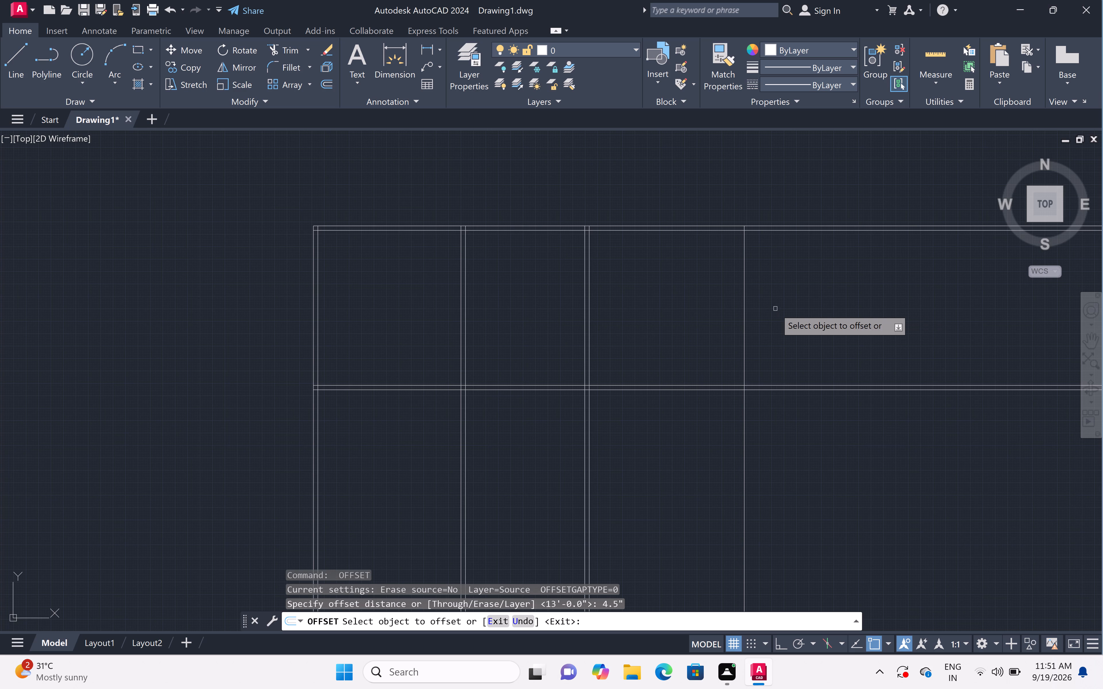
{"action": "left_click", "coordinate": [744, 326]}
{"action": "left_click", "coordinate": [876, 323]}
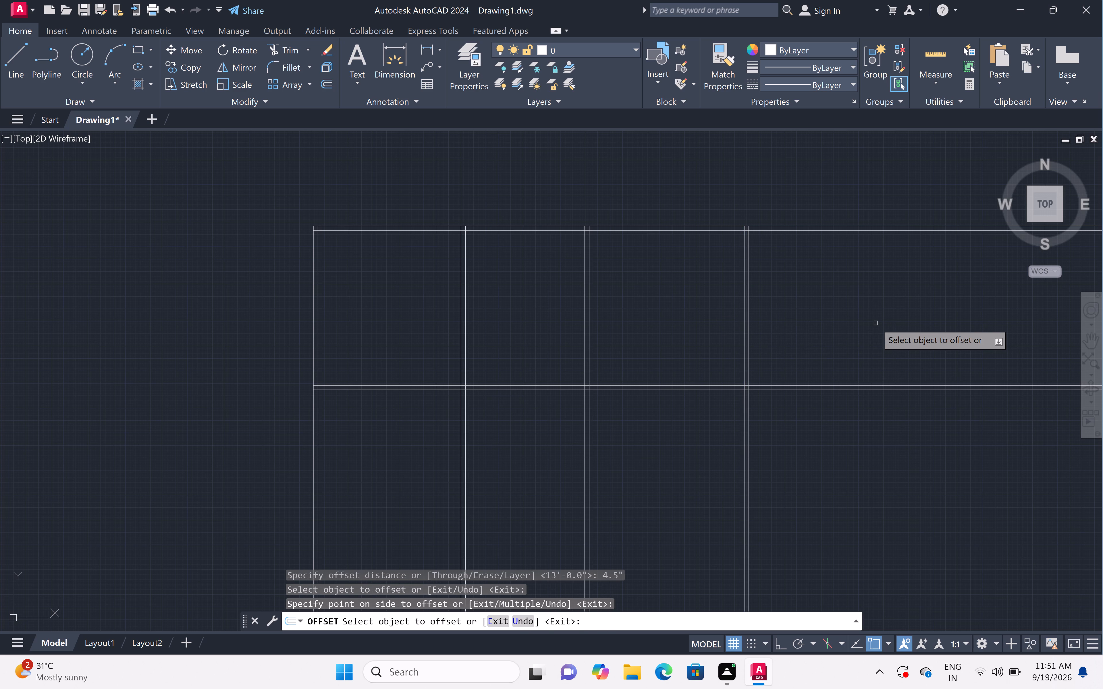
{"action": "key", "text": "Escape"}
Trim the four horizontal wall lines where they extend past the right outer wall, using a fence across them.
{"action": "scroll", "coordinate": [876, 323], "scroll_direction": "down", "scroll_amount": 1}
{"action": "key", "text": "t"}
{"action": "type", "text": "r"}
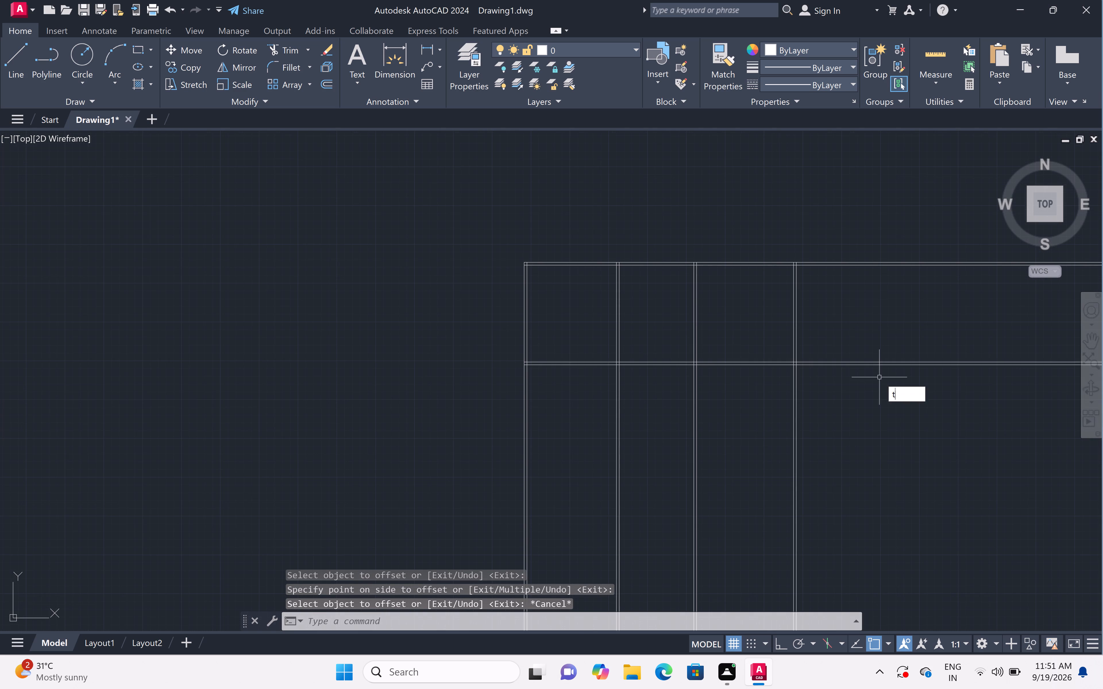
{"action": "key", "text": "space"}
{"action": "left_click", "coordinate": [799, 201]}
{"action": "left_click", "coordinate": [889, 513]}
{"action": "key", "text": "Escape"}
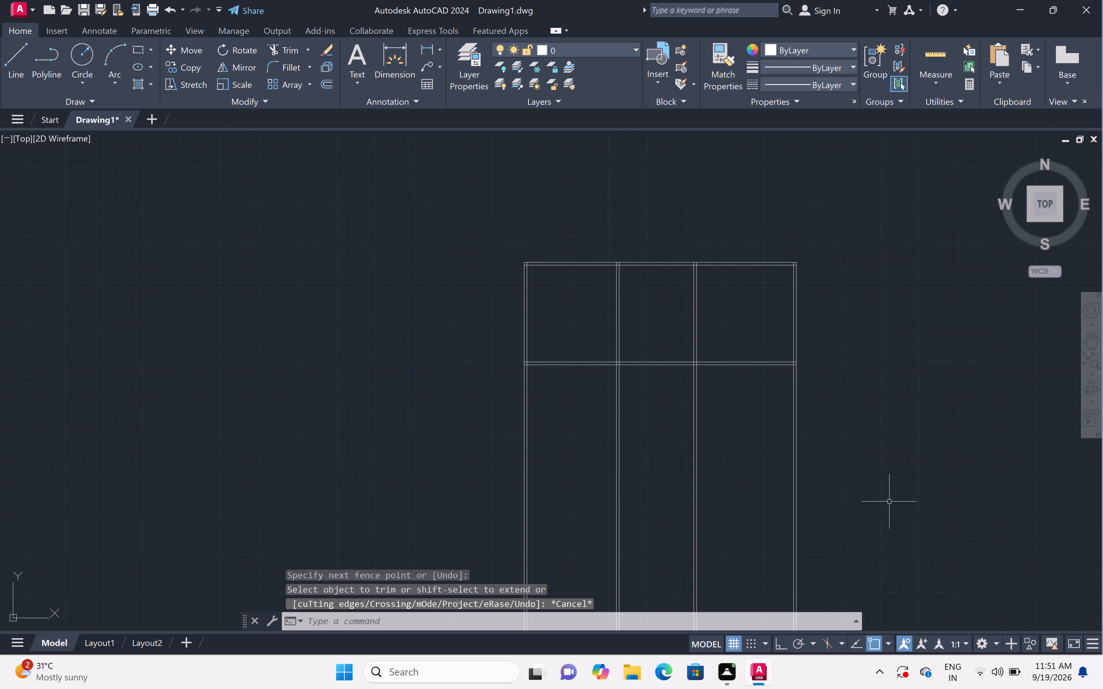
Offset the lower line of the horizontal partition wall 4' downward.
{"action": "scroll", "coordinate": [828, 407], "scroll_direction": "up", "scroll_amount": 3}
{"action": "scroll", "coordinate": [828, 407], "scroll_direction": "down", "scroll_amount": 2}
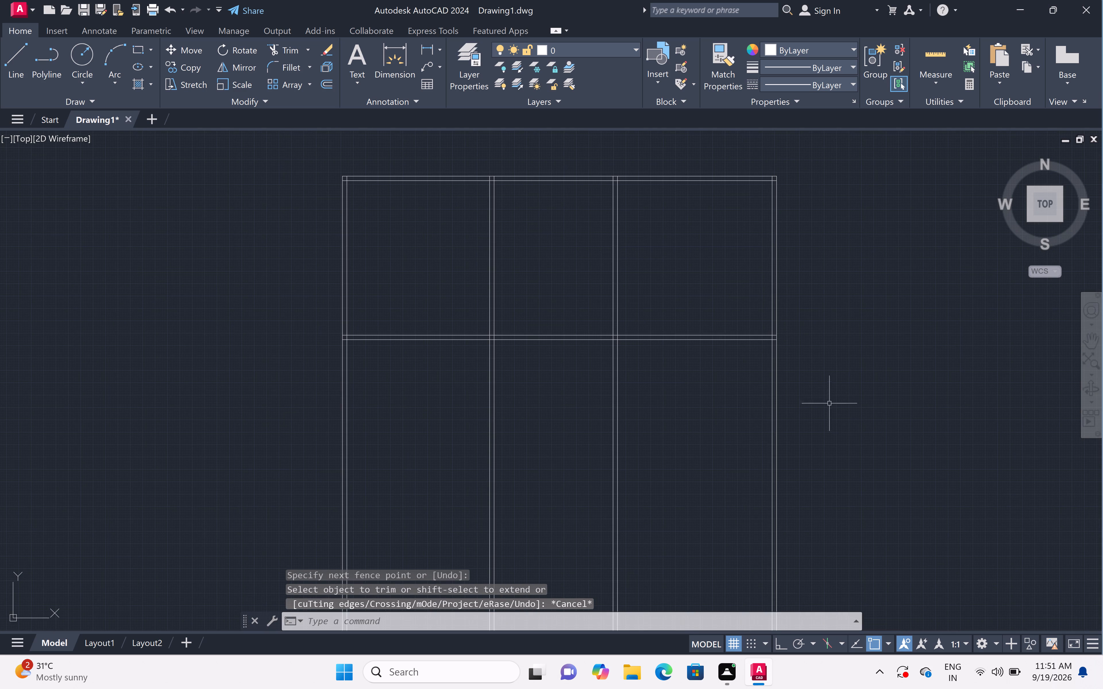
{"action": "type", "text": "off"}
{"action": "key", "text": "space"}
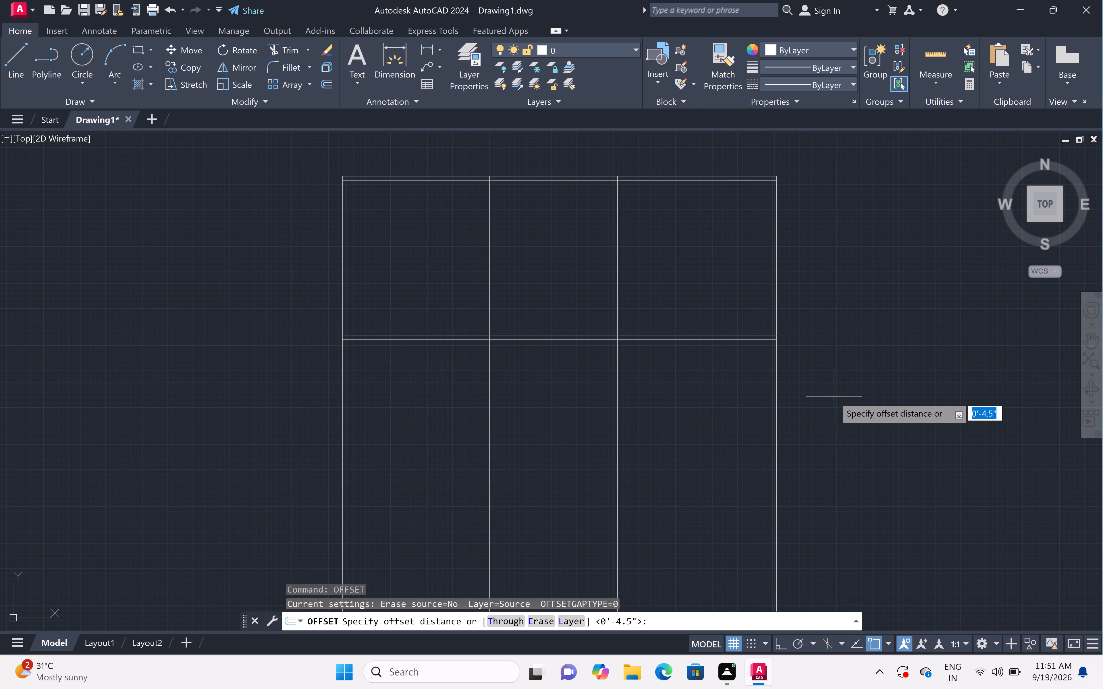
{"action": "type", "text": "4'"}
{"action": "key", "text": "space"}
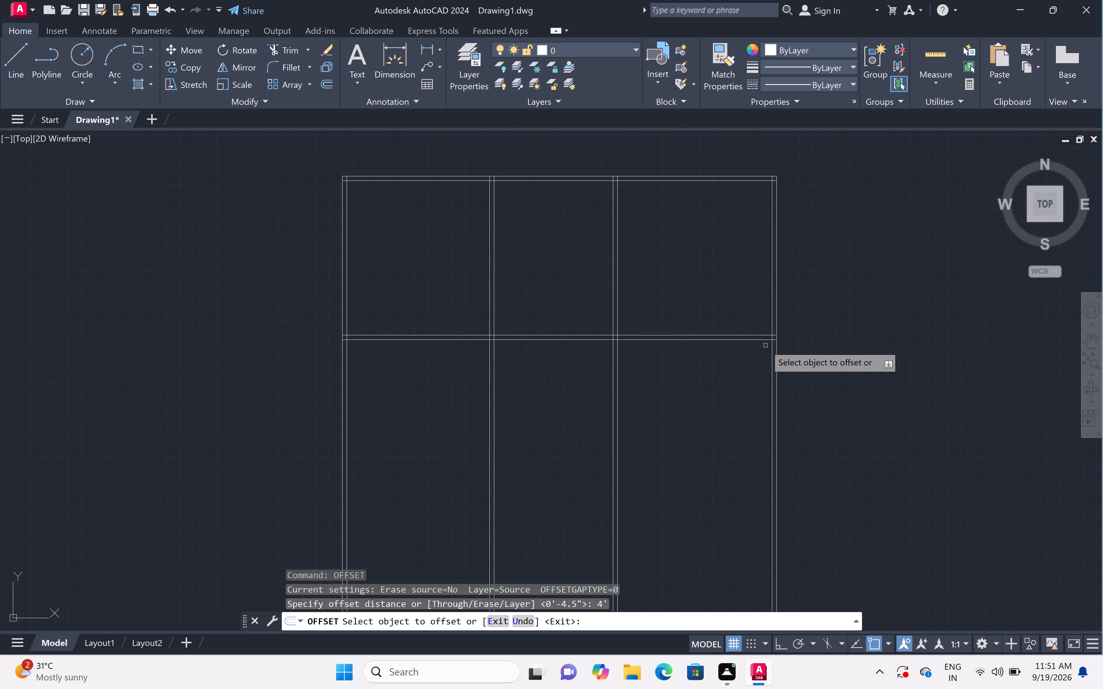
{"action": "left_click", "coordinate": [764, 340]}
{"action": "left_click", "coordinate": [764, 460]}
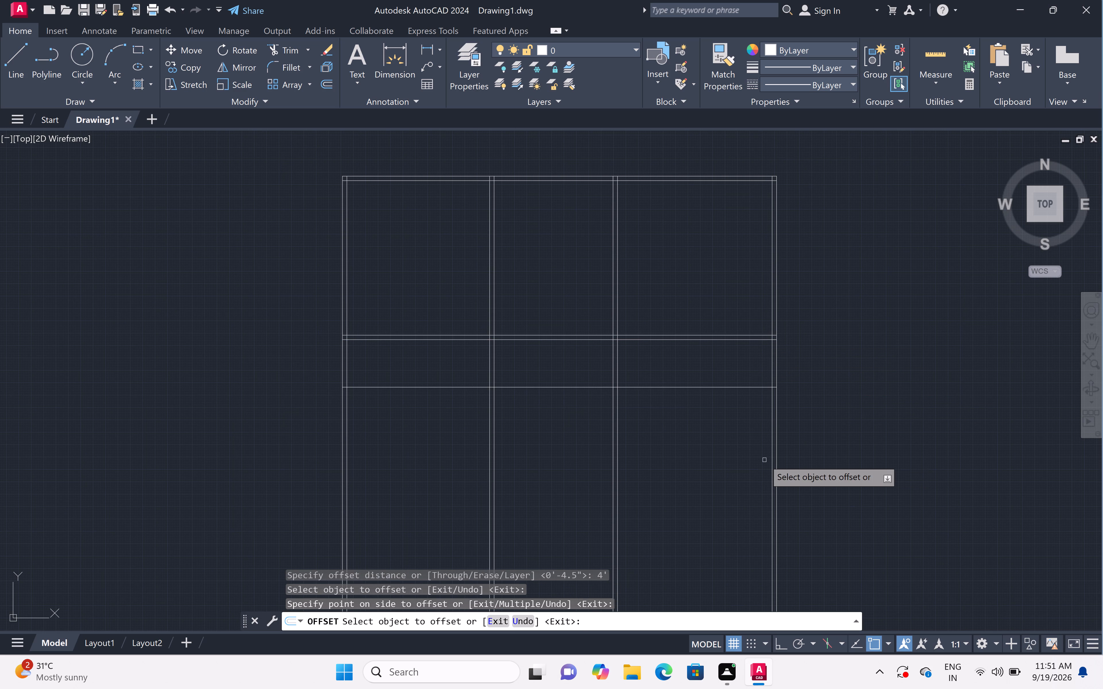
{"action": "key", "text": "space"}
Offset the new horizontal line 4.5" downward to form the second horizontal partition wall.
{"action": "key", "text": "space"}
{"action": "type", "text": "4.5\""}
{"action": "key", "text": "space"}
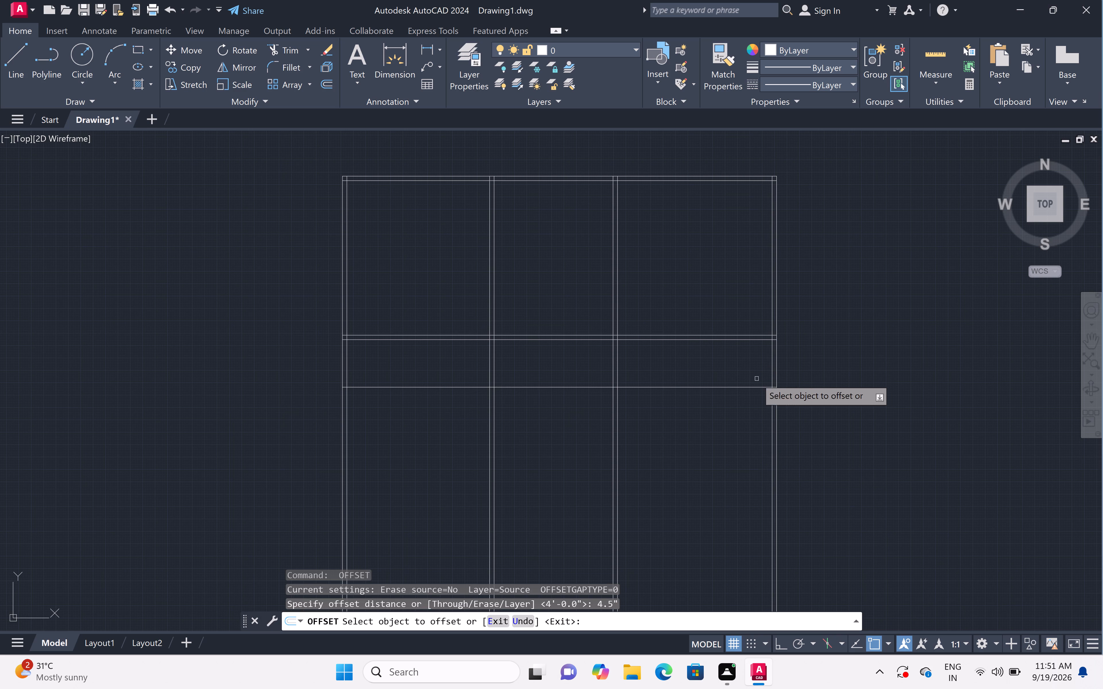
{"action": "left_click", "coordinate": [757, 388]}
{"action": "left_click", "coordinate": [759, 509]}
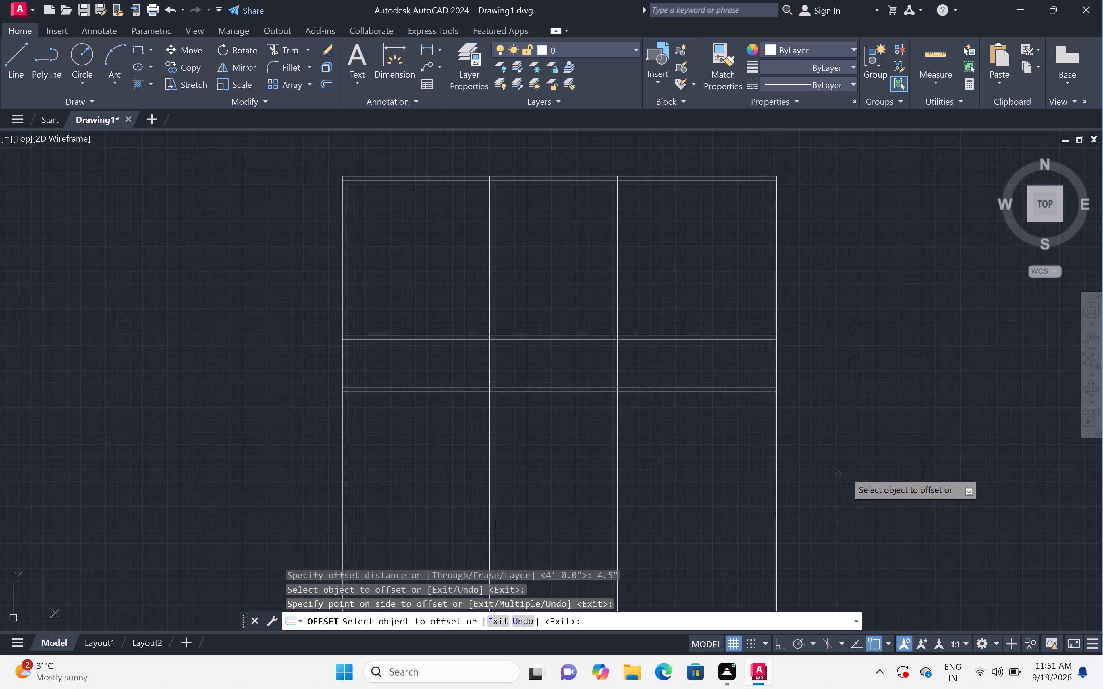
{"action": "key", "text": "Escape"}
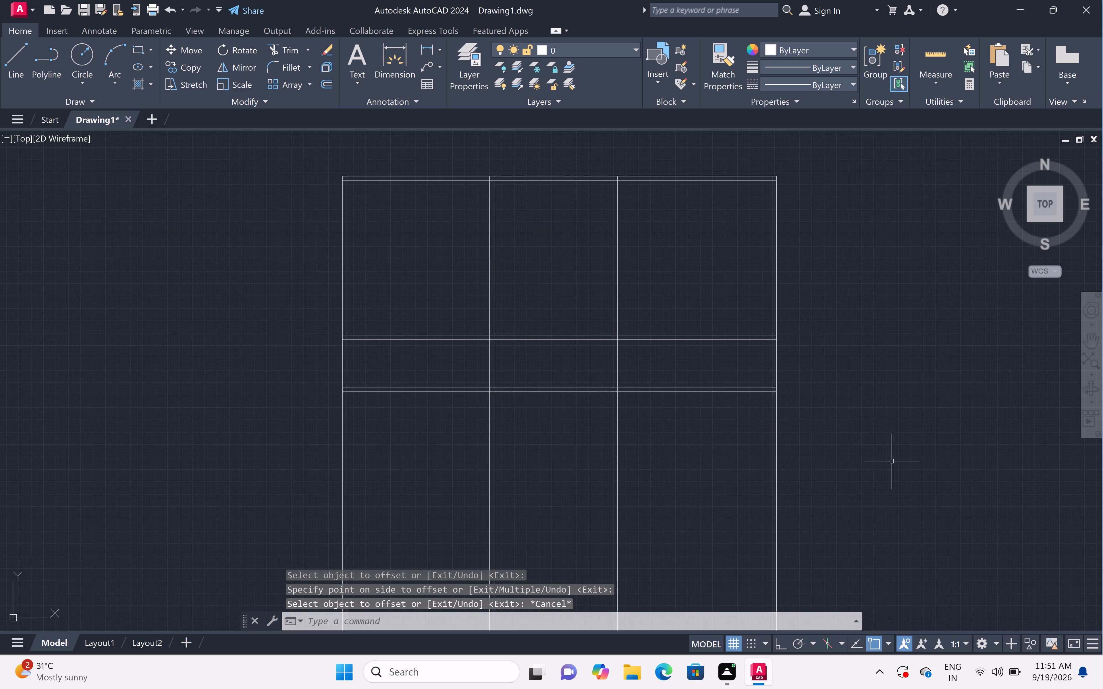
Offset the lower line of the second horizontal partition wall 4' downward.
{"action": "type", "text": "off"}
{"action": "key", "text": "space"}
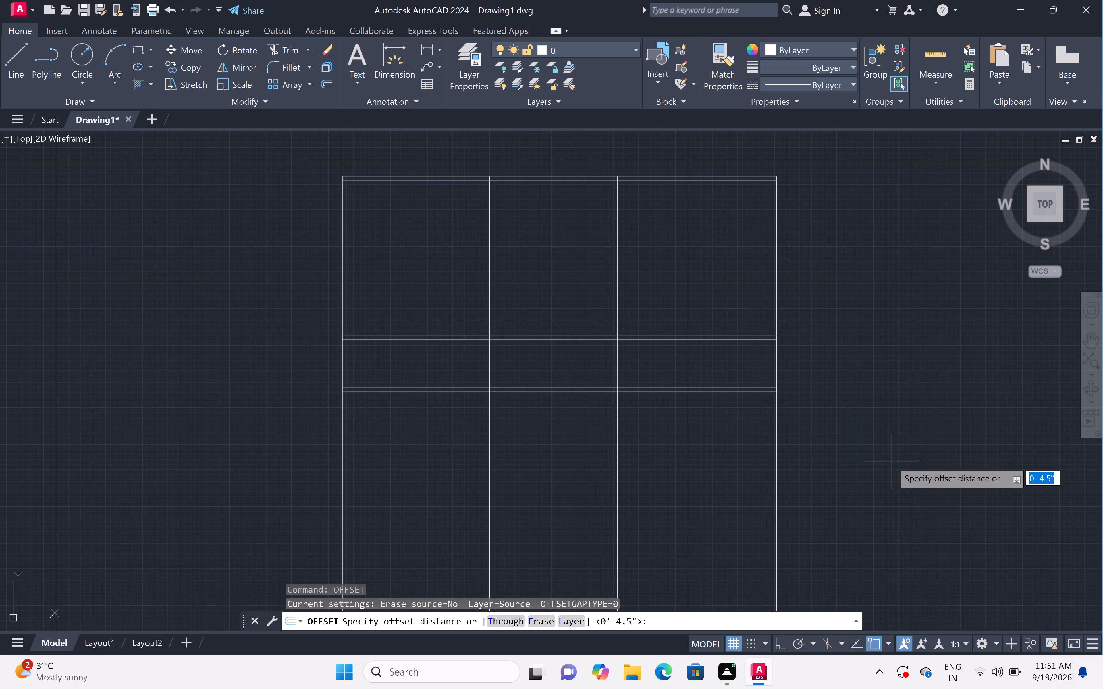
{"action": "type", "text": "4'"}
{"action": "key", "text": "space"}
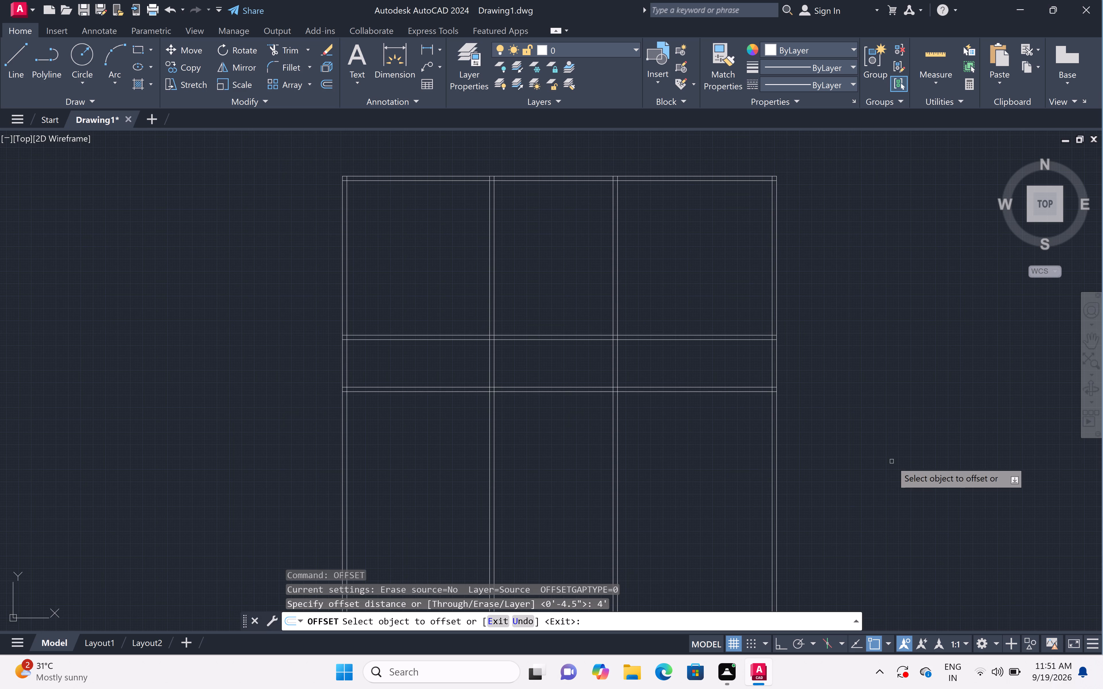
{"action": "left_click", "coordinate": [718, 392]}
{"action": "left_click", "coordinate": [724, 481]}
{"action": "key", "text": "space"}
Offset the lowest horizontal line 4.5" downward to form the third horizontal partition wall.
{"action": "key", "text": "space"}
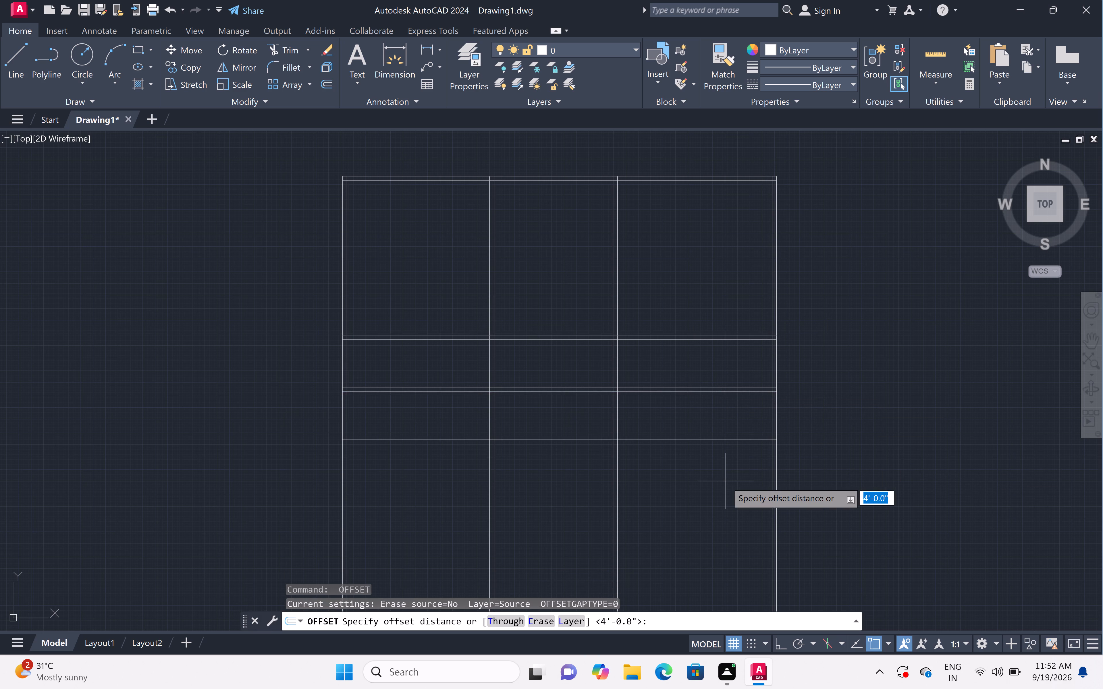
{"action": "type", "text": "4.5\""}
{"action": "key", "text": "space"}
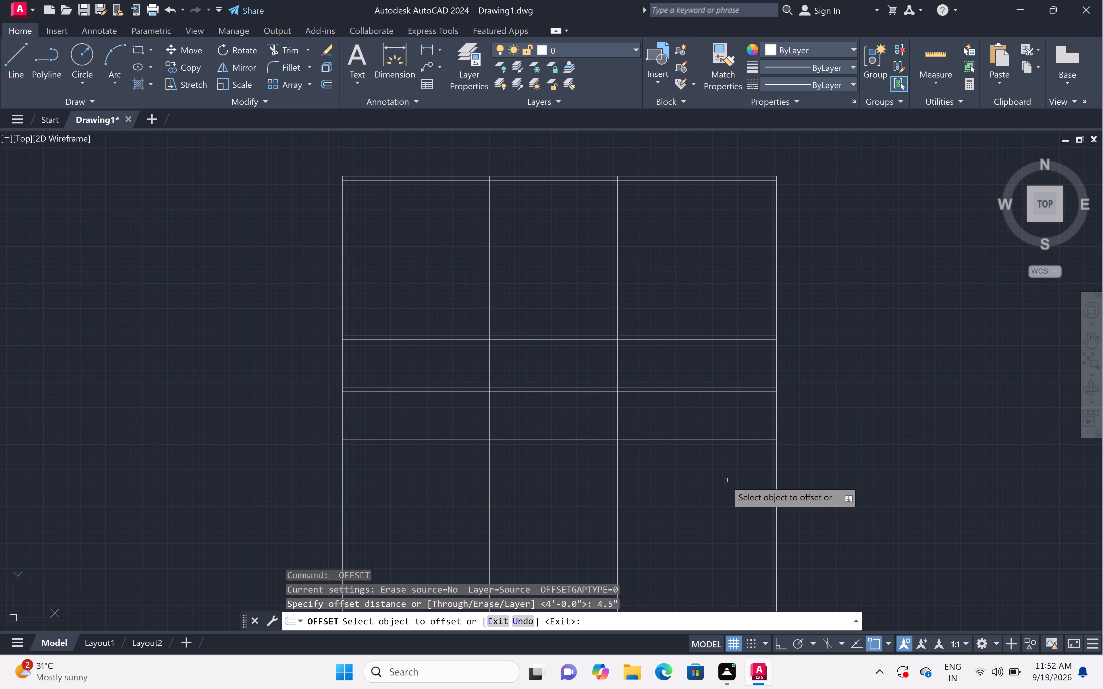
{"action": "left_click", "coordinate": [728, 439]}
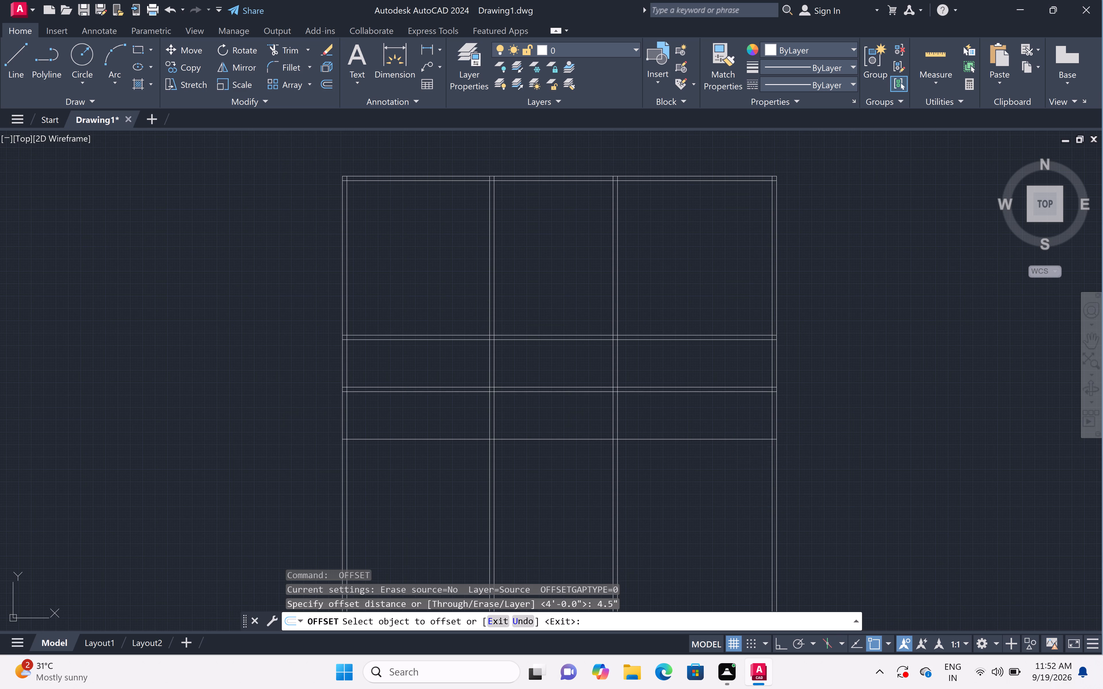
{"action": "double_click", "coordinate": [709, 584]}
{"action": "key", "text": "Escape"}
Offset the lower line of the third horizontal partition wall 4' downward.
{"action": "type", "text": "off"}
{"action": "key", "text": "space"}
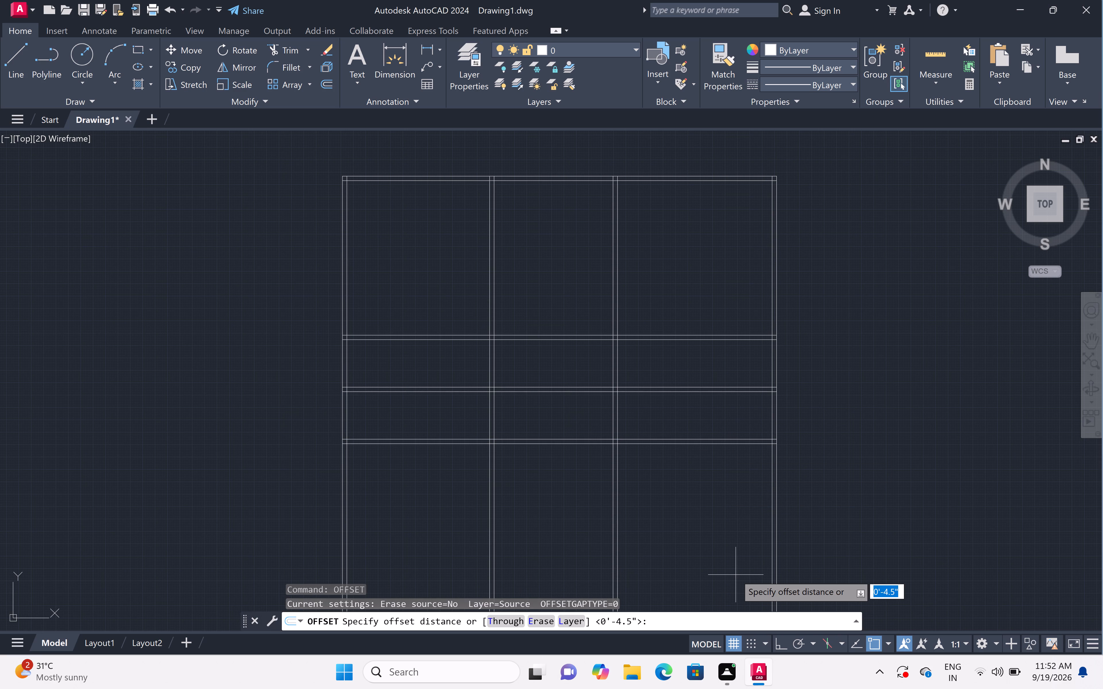
{"action": "type", "text": "4'"}
{"action": "key", "text": "space"}
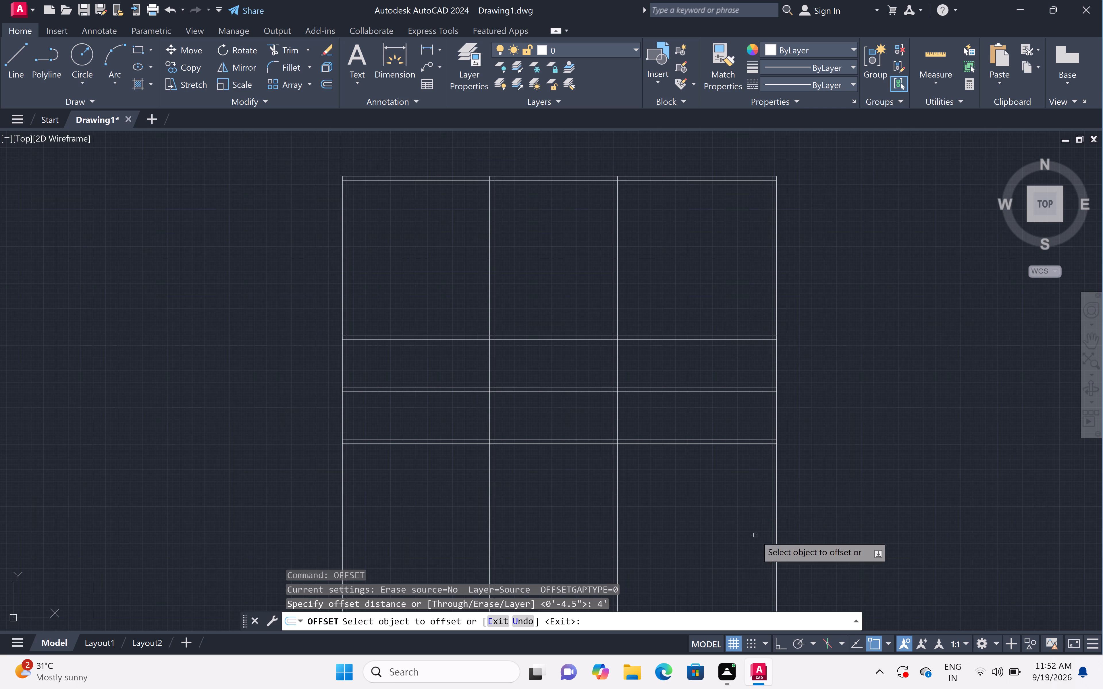
{"action": "left_click", "coordinate": [740, 444]}
{"action": "left_click", "coordinate": [740, 560]}
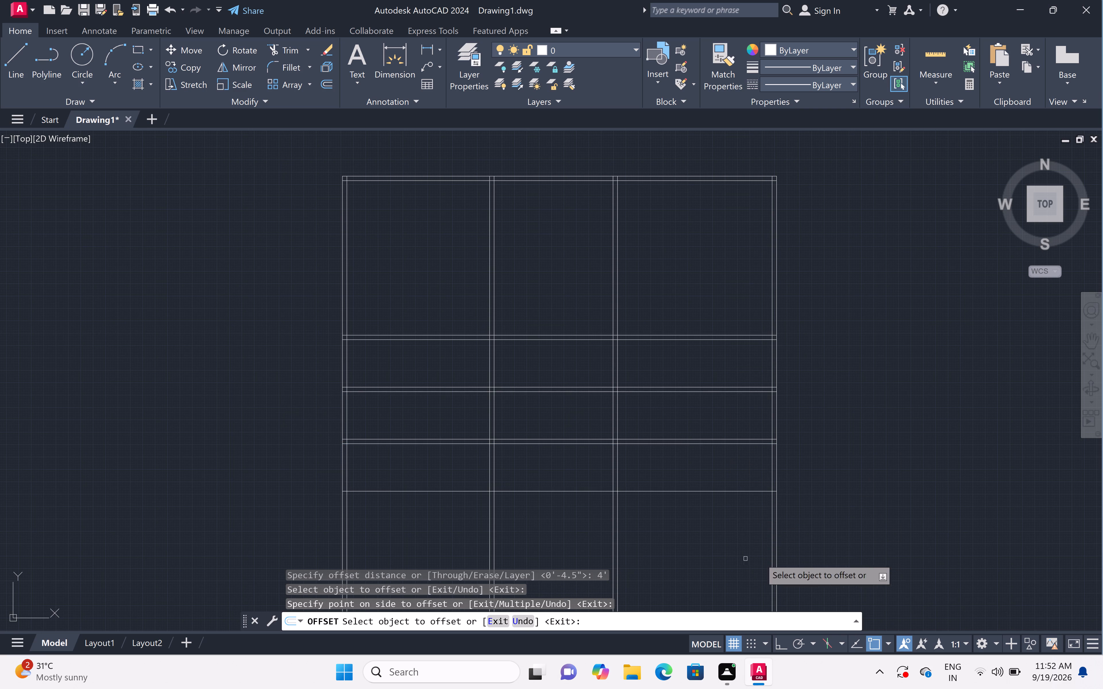
{"action": "key", "text": "space"}
Offset the lowest horizontal line 4.5" downward to form the fourth horizontal partition wall.
{"action": "key", "text": "space"}
{"action": "type", "text": "4.5\""}
{"action": "key", "text": "space"}
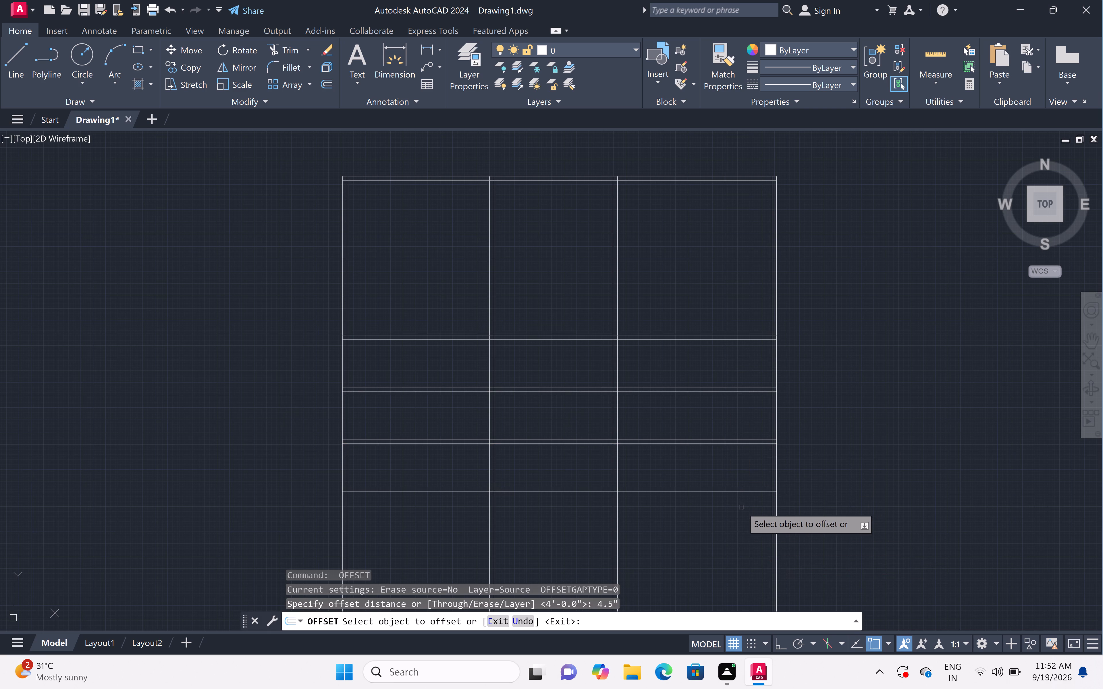
{"action": "left_click", "coordinate": [738, 492]}
{"action": "double_click", "coordinate": [739, 548]}
{"action": "key", "text": "Escape"}
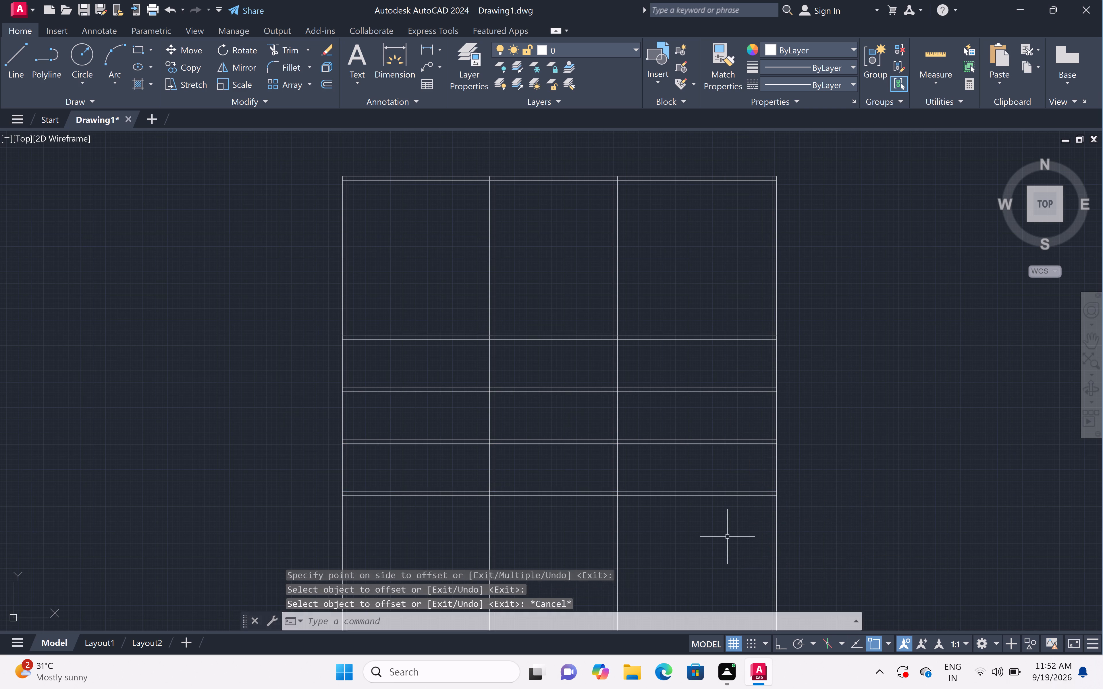
Offset the inner line of the right outer wall 6' to the left.
{"action": "type", "text": "off 6\""}
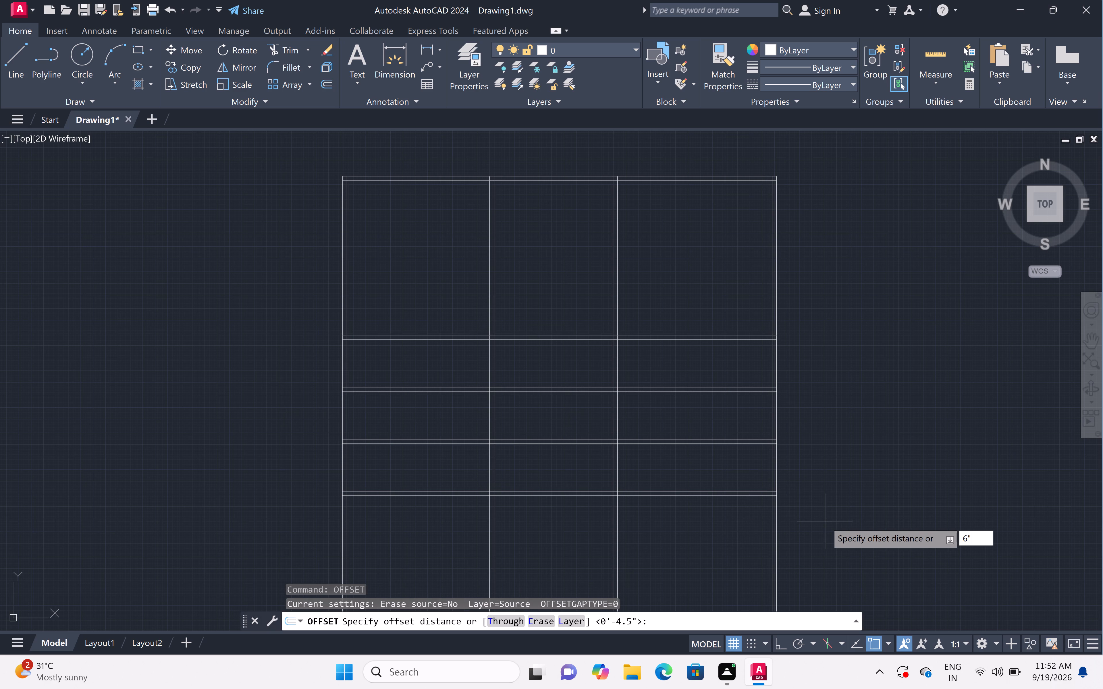
{"action": "key", "text": "Escape"}
{"action": "type", "text": "off 6'"}
{"action": "key", "text": "space"}
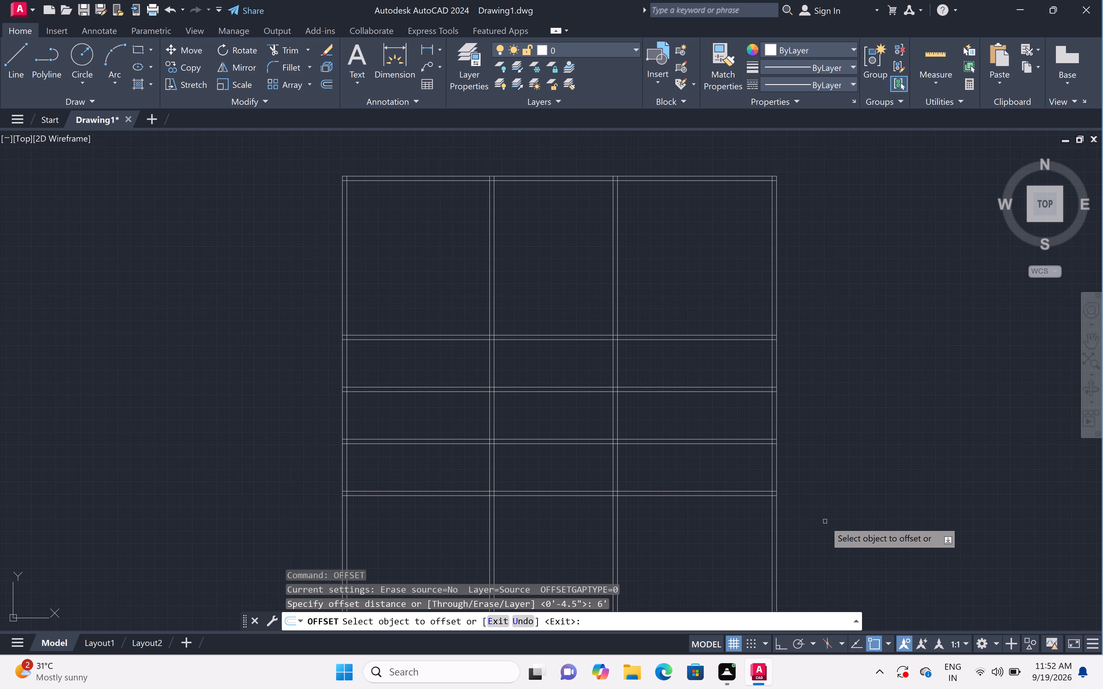
{"action": "double_click", "coordinate": [771, 471]}
{"action": "double_click", "coordinate": [649, 494]}
{"action": "key", "text": "Escape"}
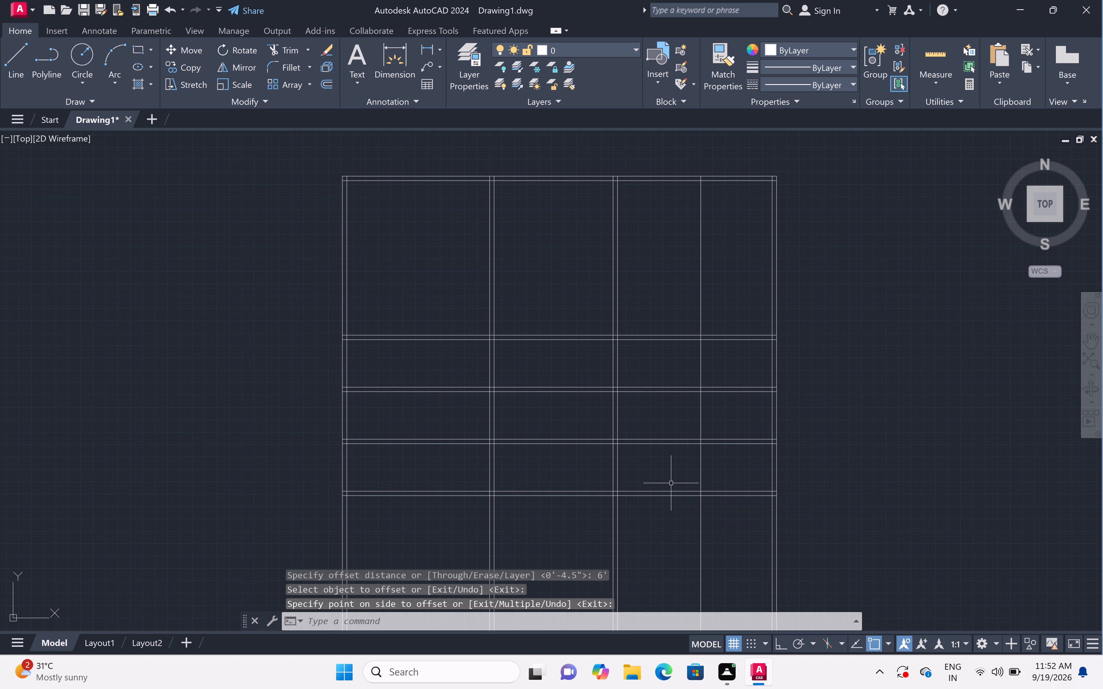
Offset the new vertical line 4.5" to the left to form the third vertical partition wall.
{"action": "type", "text": "off 4.5\""}
{"action": "key", "text": "space"}
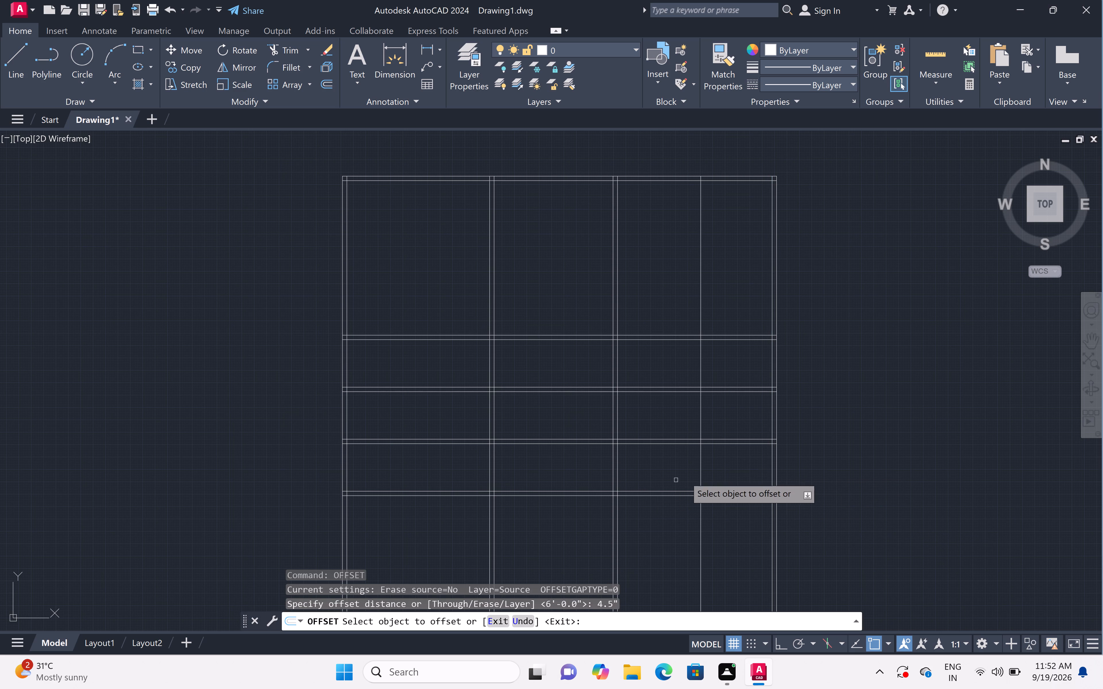
{"action": "double_click", "coordinate": [701, 486]}
{"action": "left_click", "coordinate": [620, 491]}
{"action": "key", "text": "Escape"}
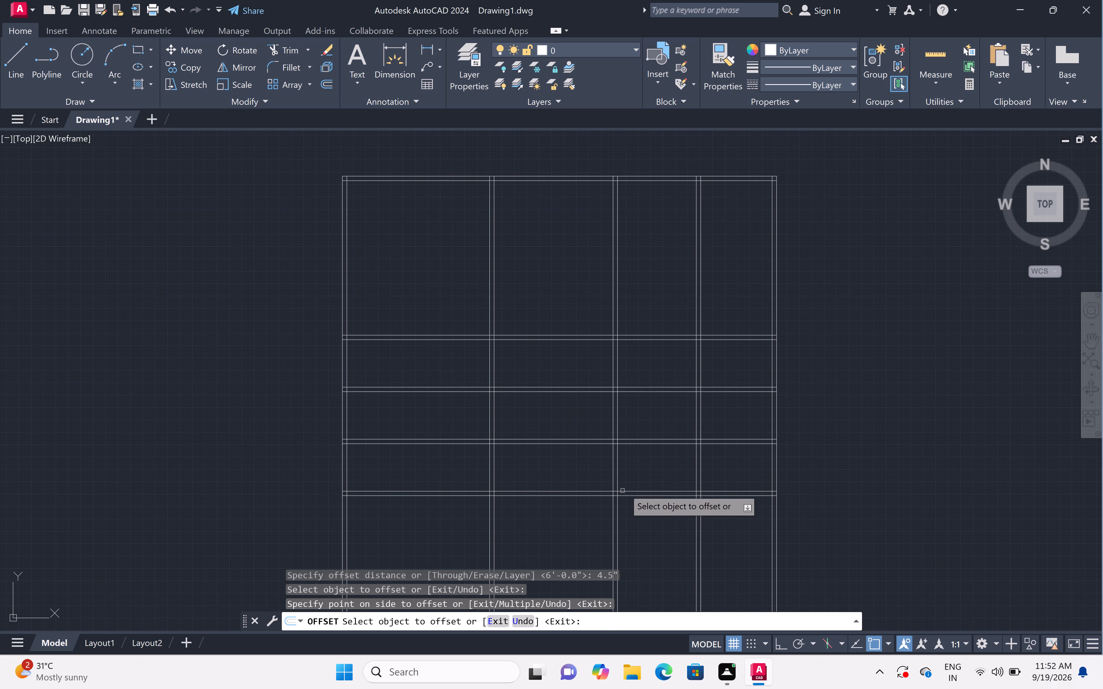
Trim the third vertical partition's two lines between the top wall and the first horizontal partition, using a fence.
{"action": "type", "text": "tr"}
{"action": "key", "text": "space"}
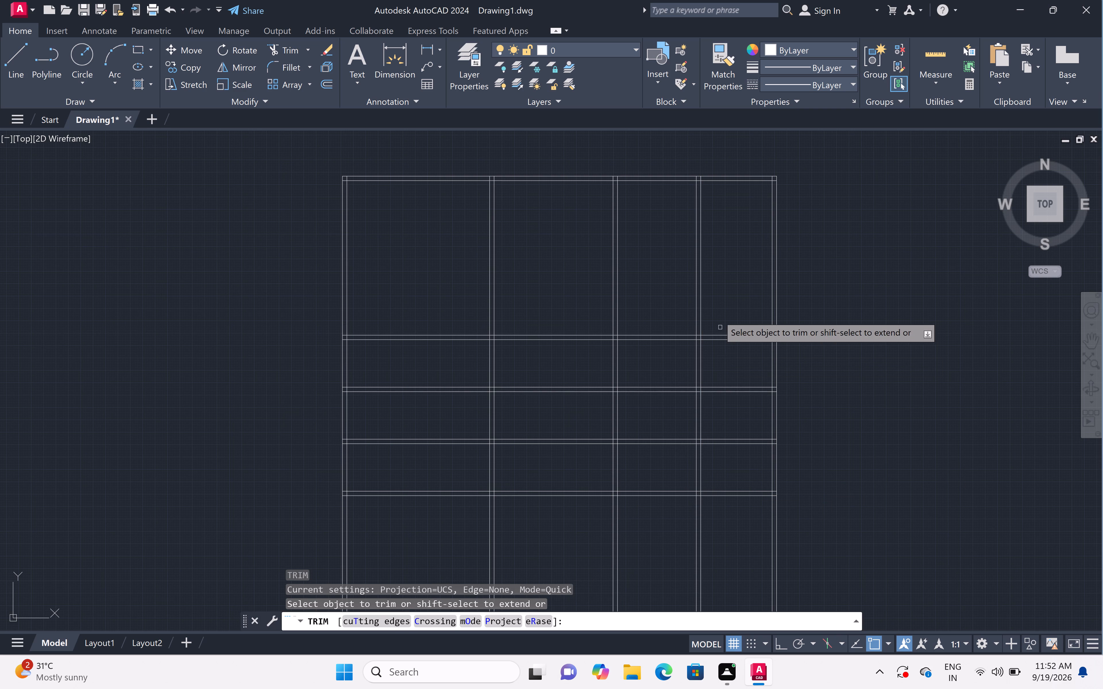
{"action": "double_click", "coordinate": [717, 302]}
{"action": "double_click", "coordinate": [637, 311]}
Trim the lower three horizontal partition walls out of the three bays left of the third vertical partition, using fences.
{"action": "double_click", "coordinate": [642, 372]}
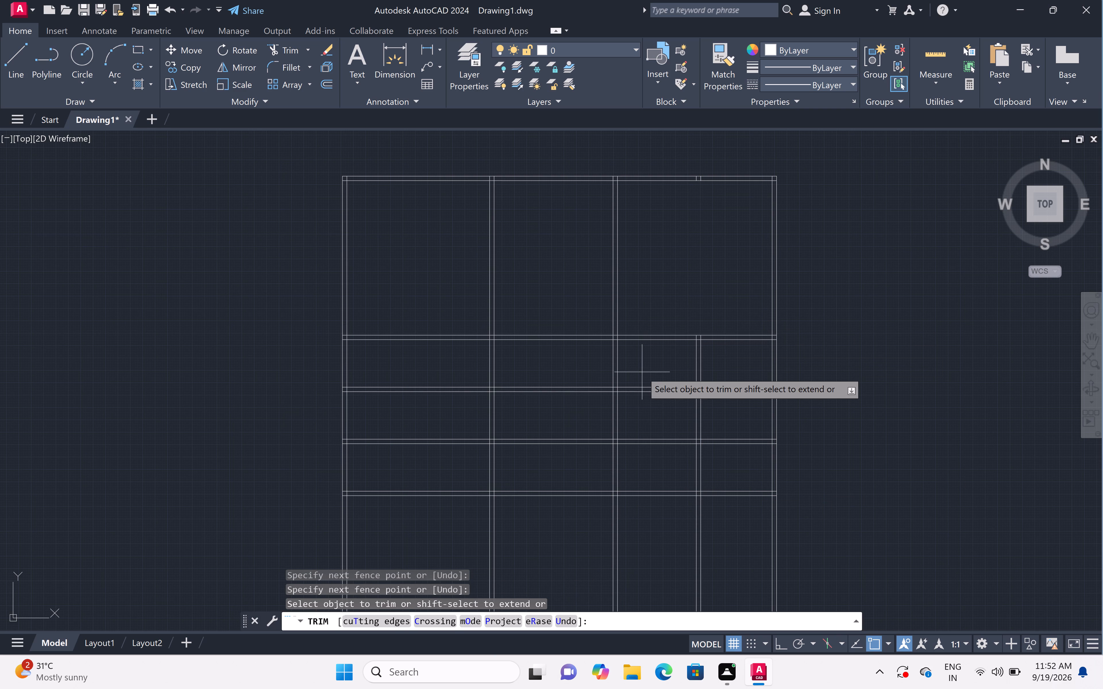
{"action": "left_click", "coordinate": [661, 365]}
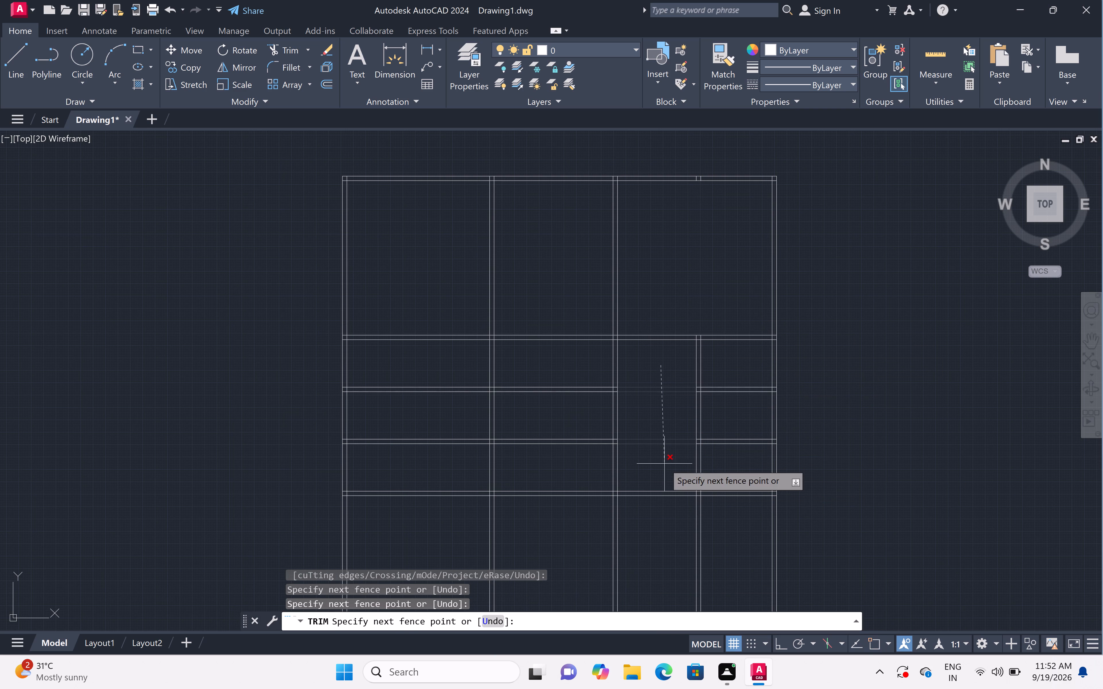
{"action": "left_click", "coordinate": [665, 537]}
{"action": "left_click_drag", "start_coordinate": [665, 537], "coordinate": [661, 530]}
{"action": "double_click", "coordinate": [566, 375]}
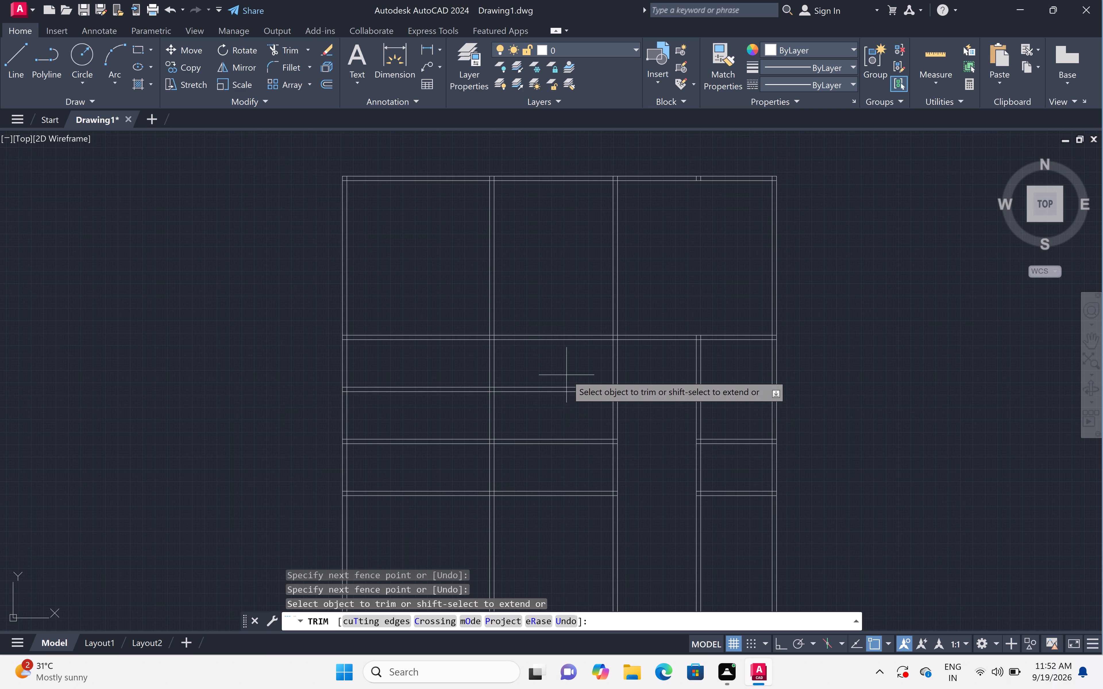
{"action": "left_click", "coordinate": [571, 549]}
{"action": "left_click_drag", "start_coordinate": [570, 545], "coordinate": [567, 539]}
{"action": "double_click", "coordinate": [396, 364]}
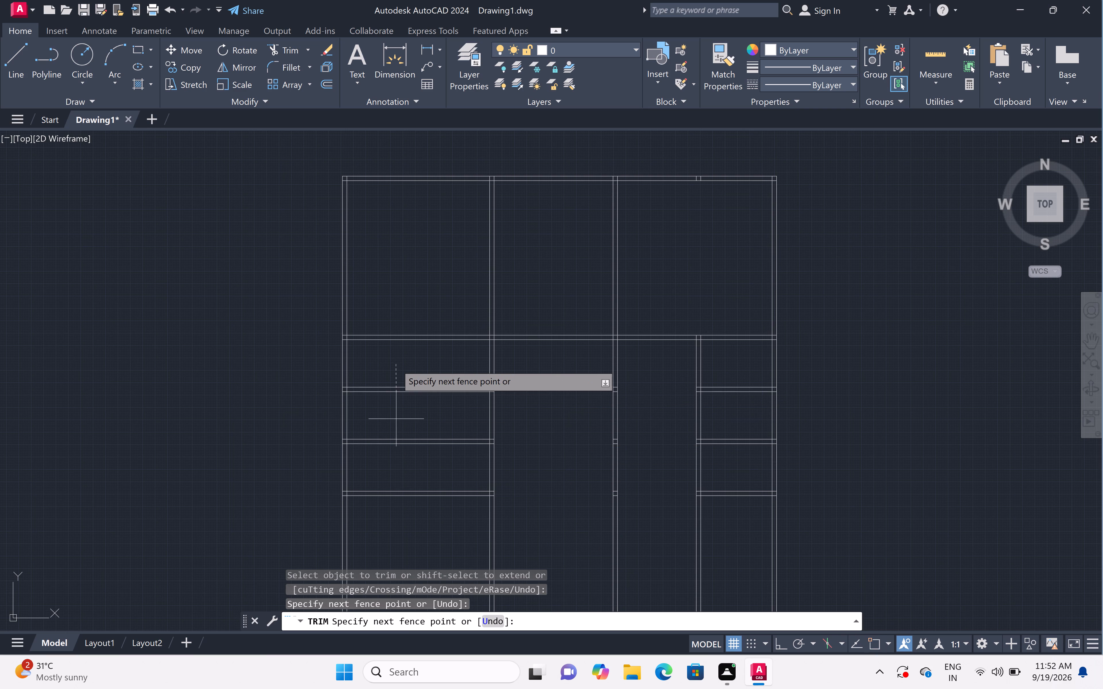
{"action": "double_click", "coordinate": [405, 537]}
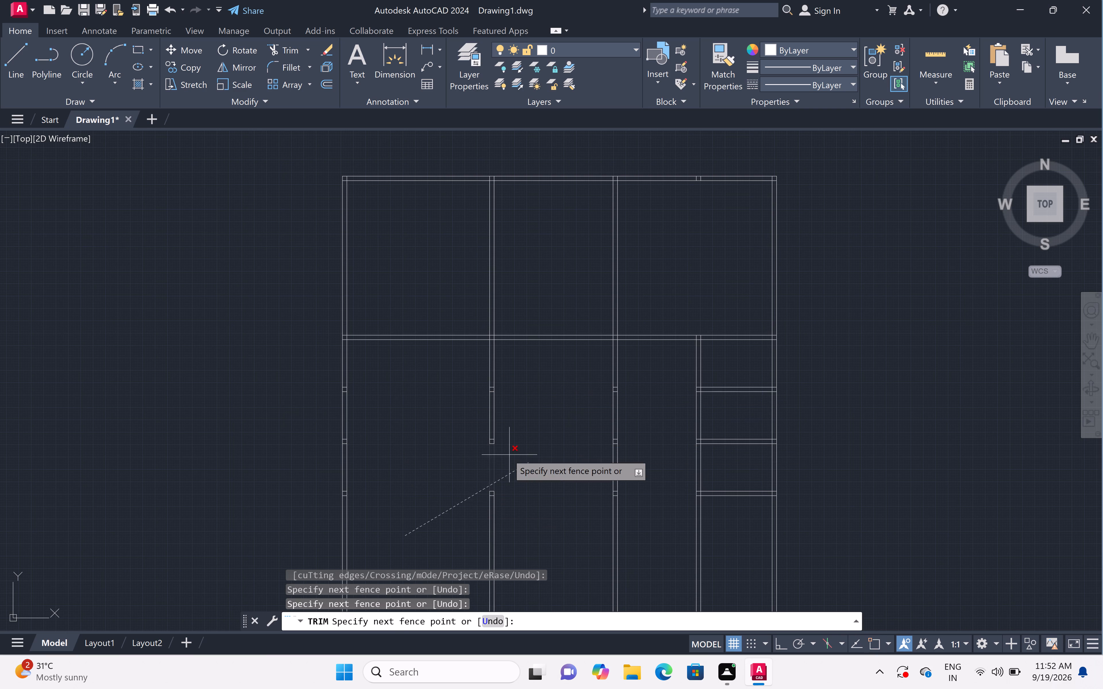
{"action": "double_click", "coordinate": [448, 452]}
Trim the three pairs of leftover horizontal line stubs inside the second vertical partition wall, using fences.
{"action": "scroll", "coordinate": [613, 392], "scroll_direction": "up", "scroll_amount": 4}
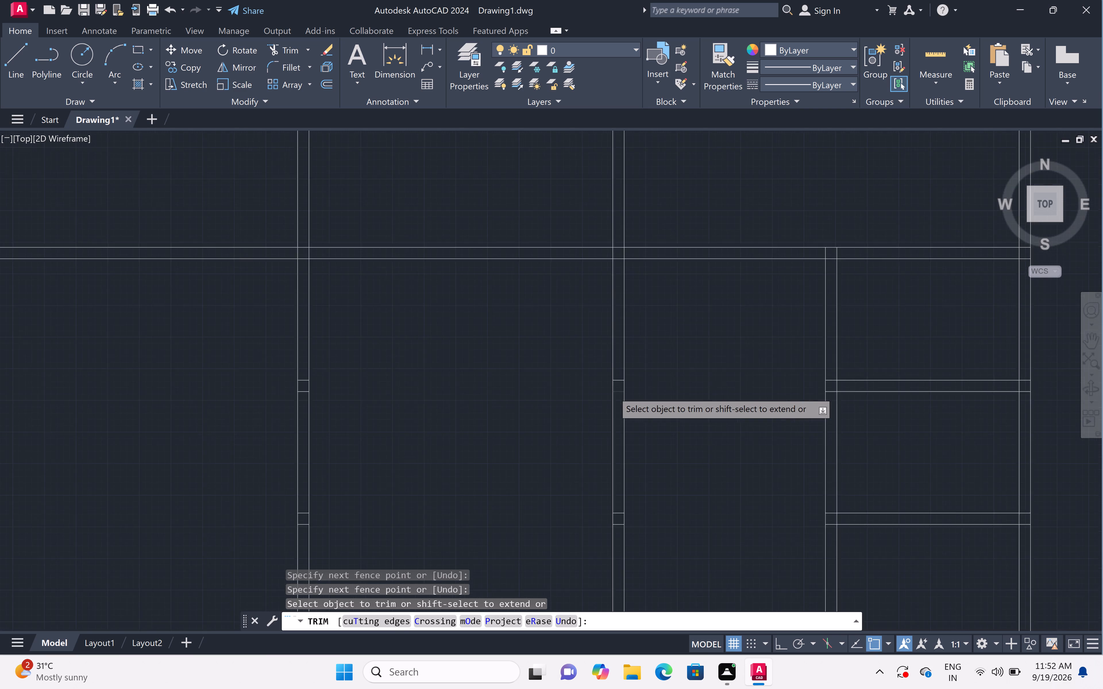
{"action": "left_click", "coordinate": [623, 343]}
{"action": "left_click", "coordinate": [623, 464]}
{"action": "scroll", "coordinate": [635, 407], "scroll_direction": "down", "scroll_amount": 6}
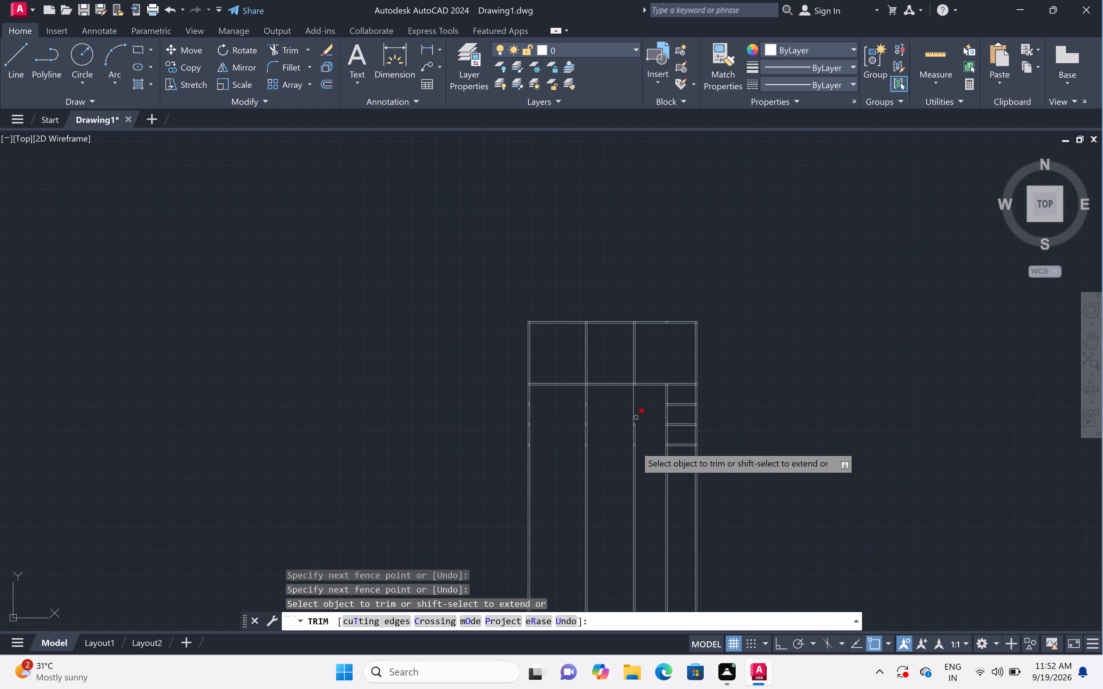
{"action": "scroll", "coordinate": [635, 461], "scroll_direction": "up", "scroll_amount": 5}
{"action": "scroll", "coordinate": [633, 452], "scroll_direction": "down", "scroll_amount": 2}
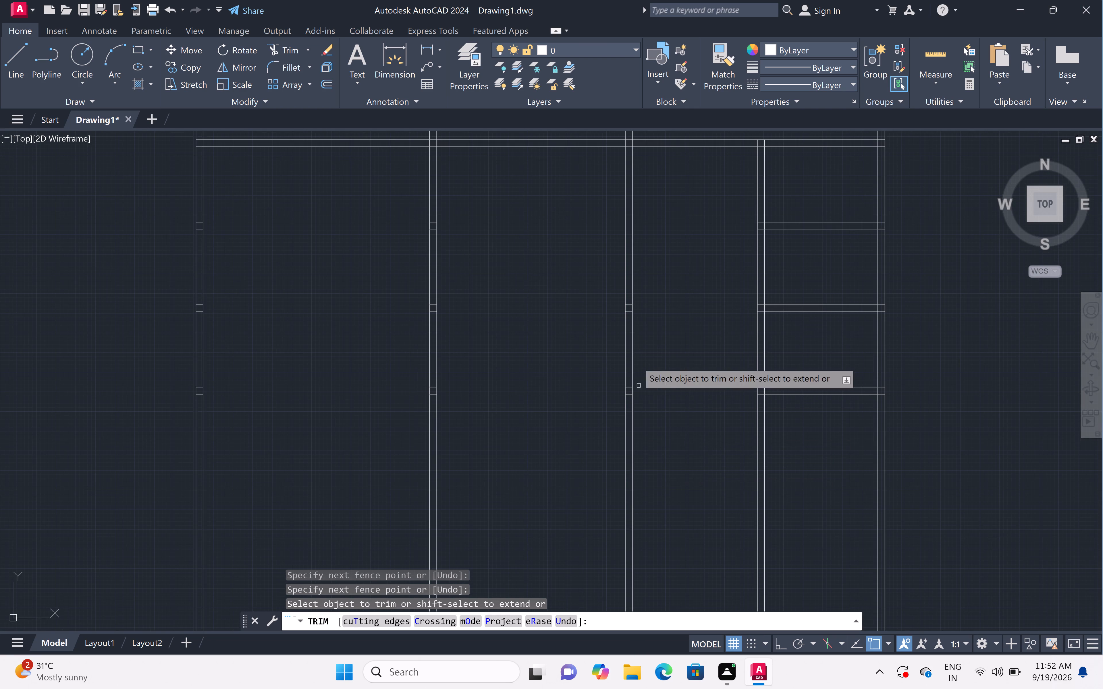
{"action": "scroll", "coordinate": [649, 363], "scroll_direction": "up", "scroll_amount": 3}
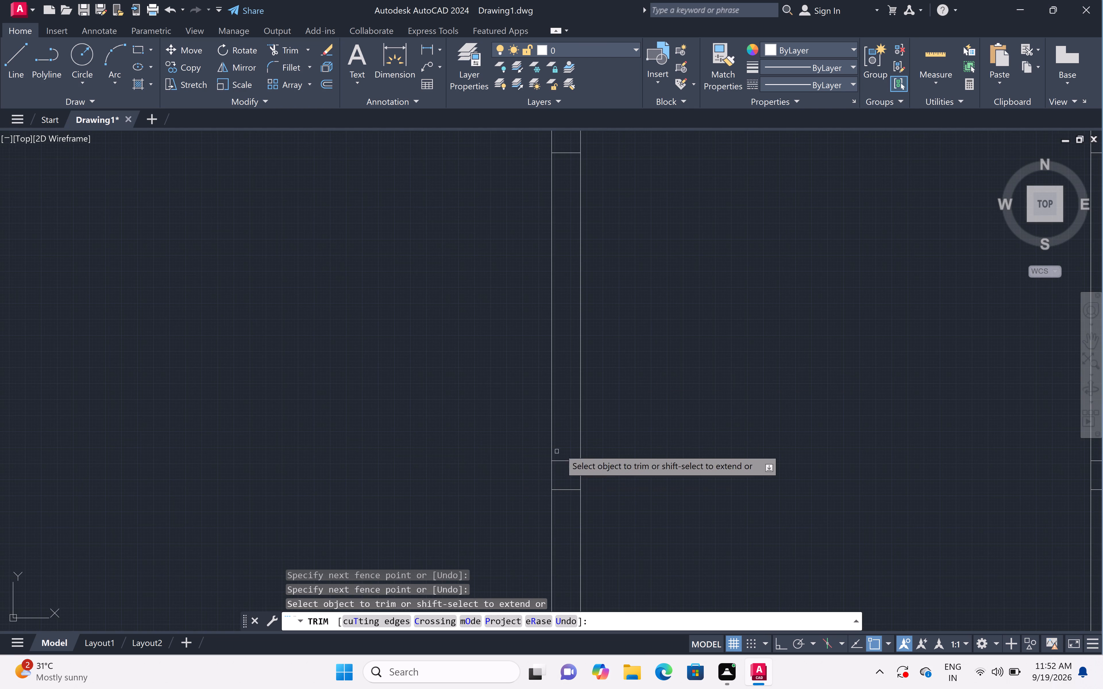
{"action": "left_click", "coordinate": [570, 439]}
{"action": "double_click", "coordinate": [568, 514]}
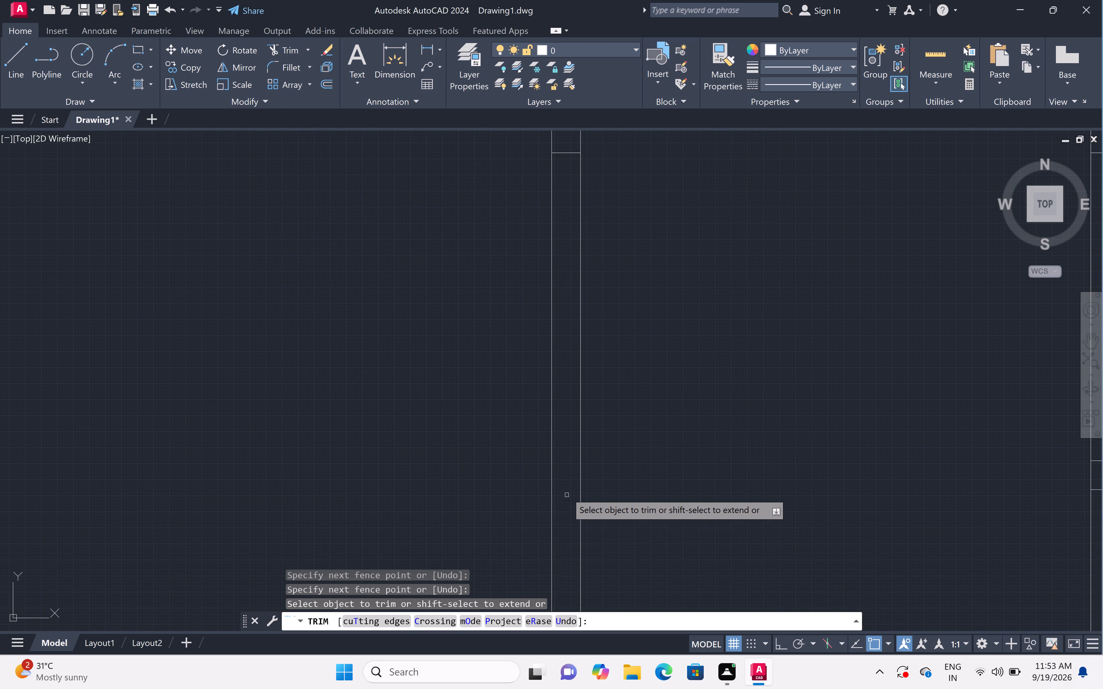
{"action": "scroll", "coordinate": [567, 492], "scroll_direction": "down", "scroll_amount": 3}
{"action": "scroll", "coordinate": [564, 391], "scroll_direction": "up", "scroll_amount": 4}
{"action": "triple_click", "coordinate": [574, 421]}
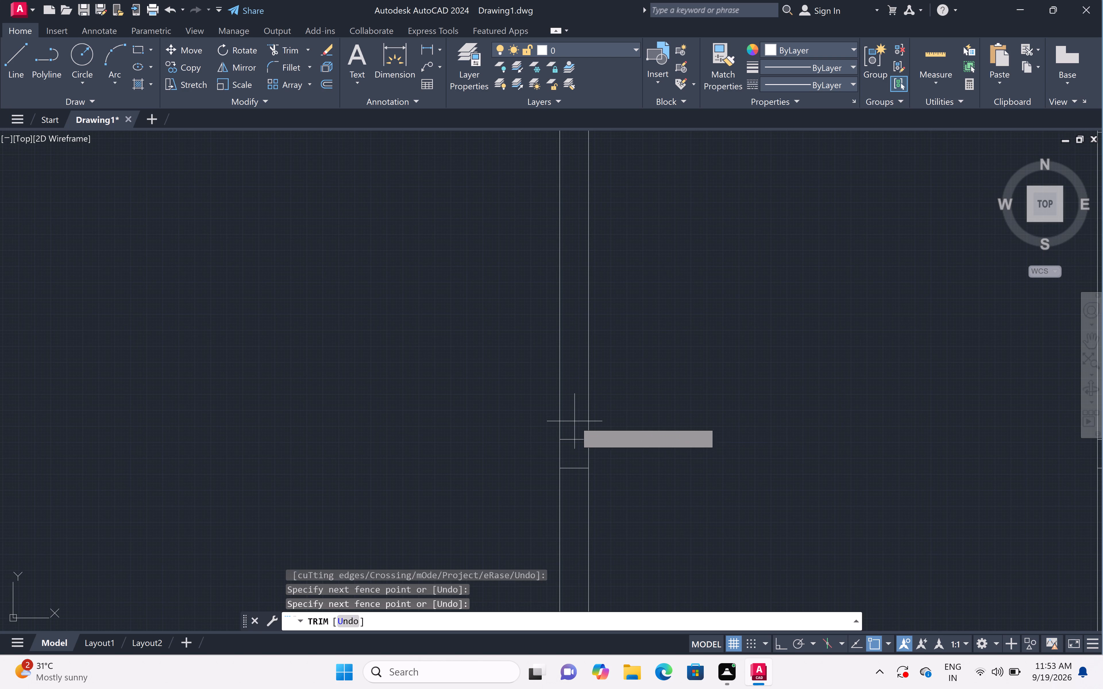
{"action": "double_click", "coordinate": [573, 419]}
{"action": "left_click", "coordinate": [578, 504]}
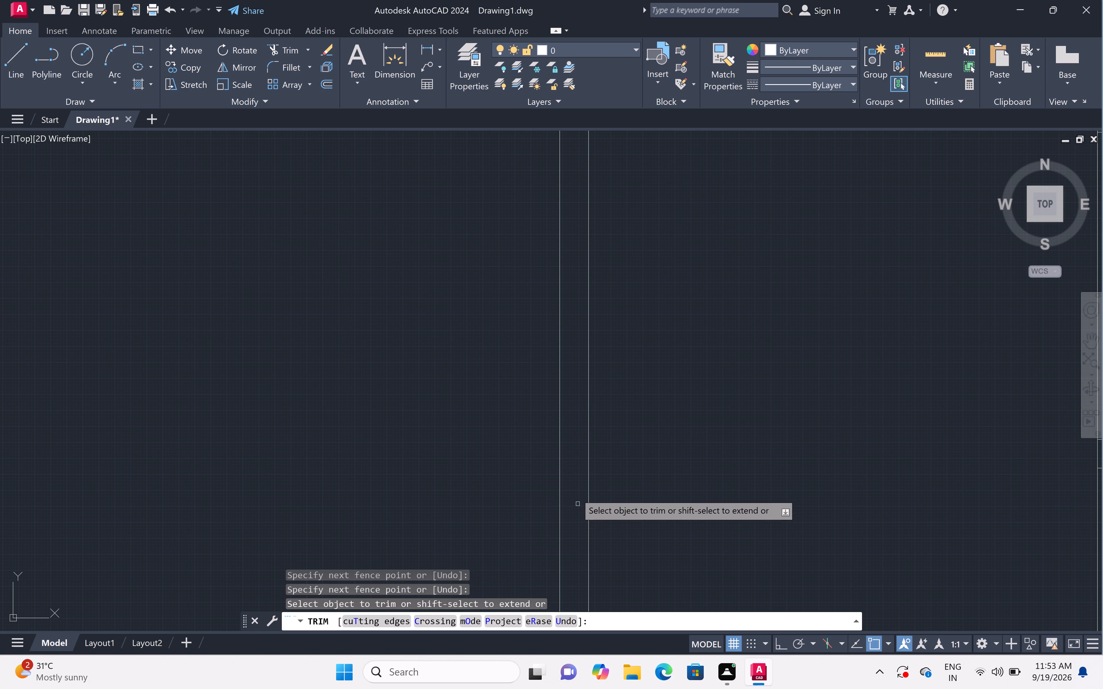
Trim the three pairs of leftover horizontal line stubs inside the first vertical partition wall, using fences.
{"action": "scroll", "coordinate": [576, 480], "scroll_direction": "down", "scroll_amount": 6}
{"action": "scroll", "coordinate": [456, 504], "scroll_direction": "up", "scroll_amount": 3}
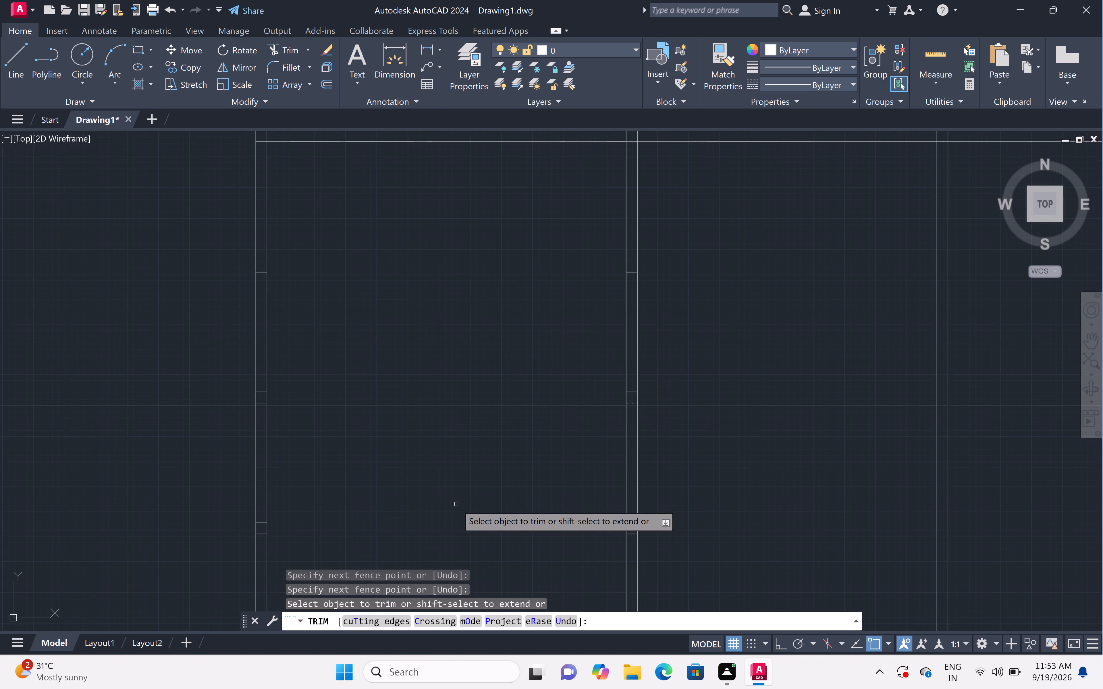
{"action": "scroll", "coordinate": [584, 314], "scroll_direction": "up", "scroll_amount": 2}
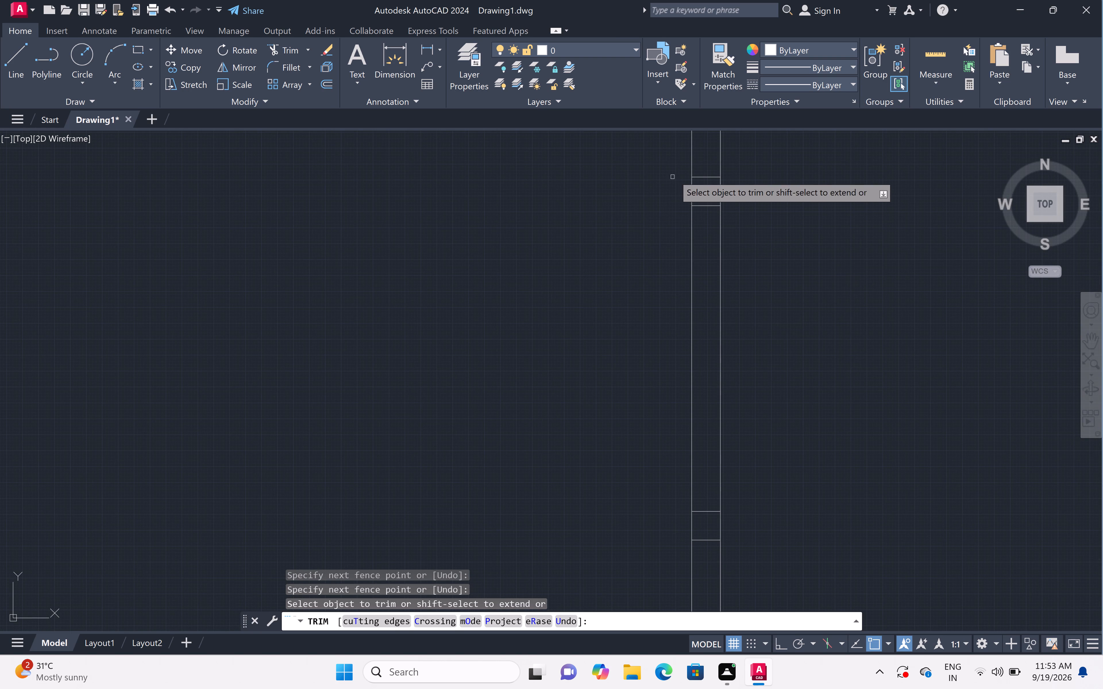
{"action": "double_click", "coordinate": [702, 160]}
{"action": "left_click", "coordinate": [703, 265]}
{"action": "scroll", "coordinate": [707, 249], "scroll_direction": "down", "scroll_amount": 5}
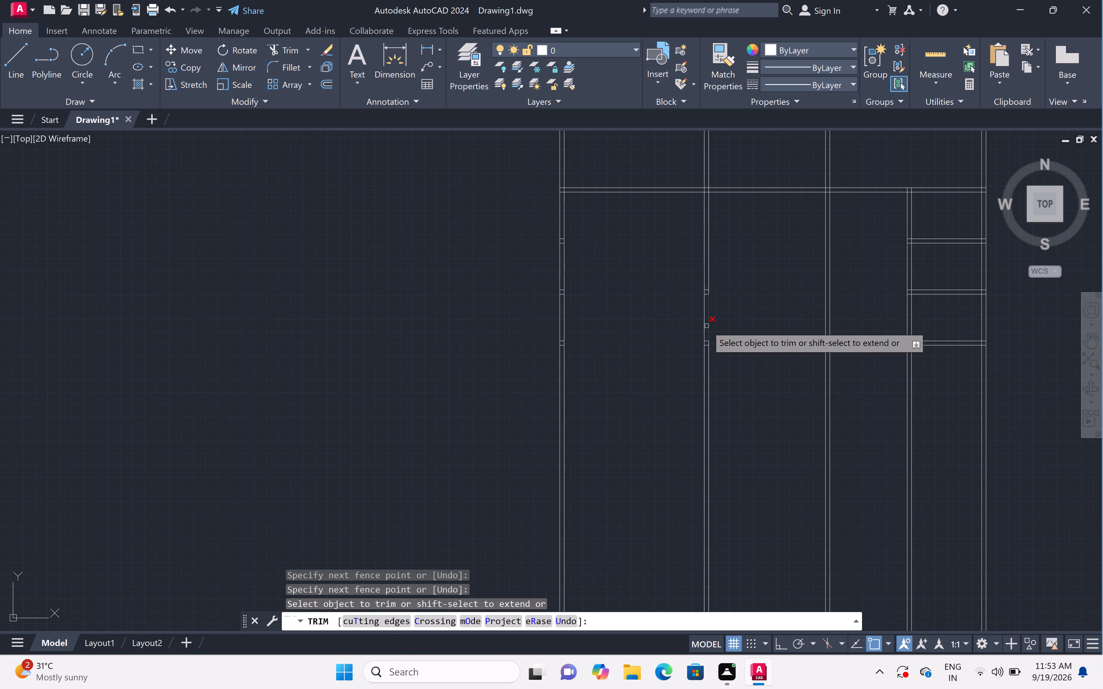
{"action": "scroll", "coordinate": [707, 308], "scroll_direction": "up", "scroll_amount": 5}
{"action": "scroll", "coordinate": [692, 202], "scroll_direction": "down", "scroll_amount": 2}
{"action": "scroll", "coordinate": [696, 155], "scroll_direction": "up", "scroll_amount": 3}
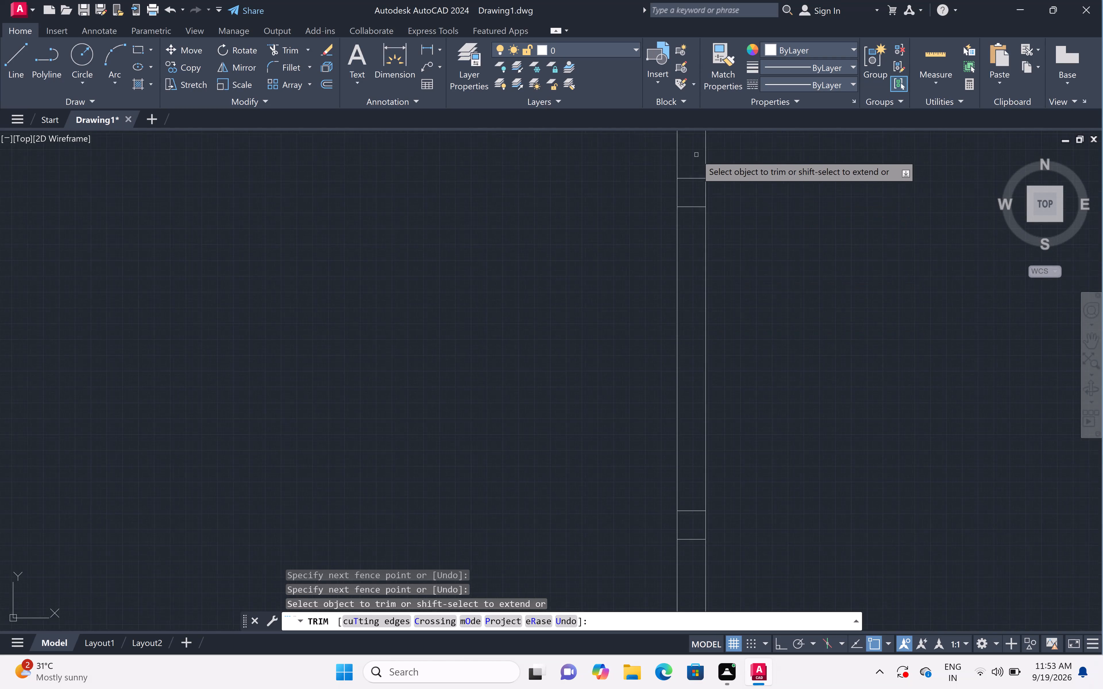
{"action": "double_click", "coordinate": [698, 188]}
{"action": "left_click_drag", "start_coordinate": [696, 390], "coordinate": [696, 392]}
{"action": "scroll", "coordinate": [694, 377], "scroll_direction": "down", "scroll_amount": 6}
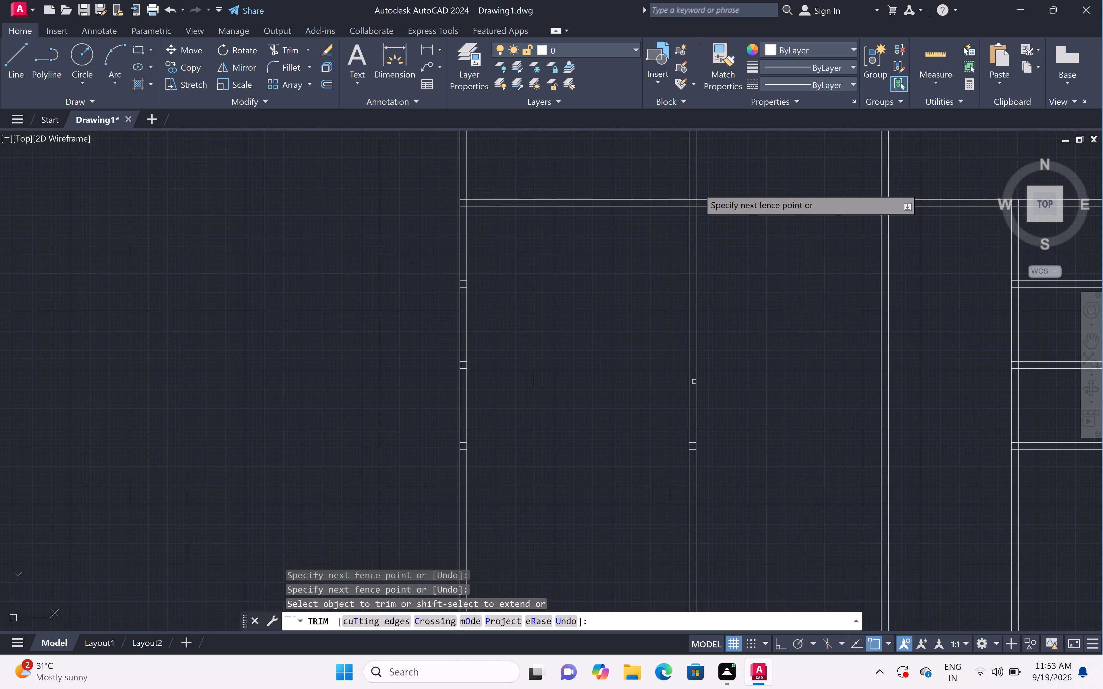
{"action": "scroll", "coordinate": [684, 462], "scroll_direction": "up", "scroll_amount": 6}
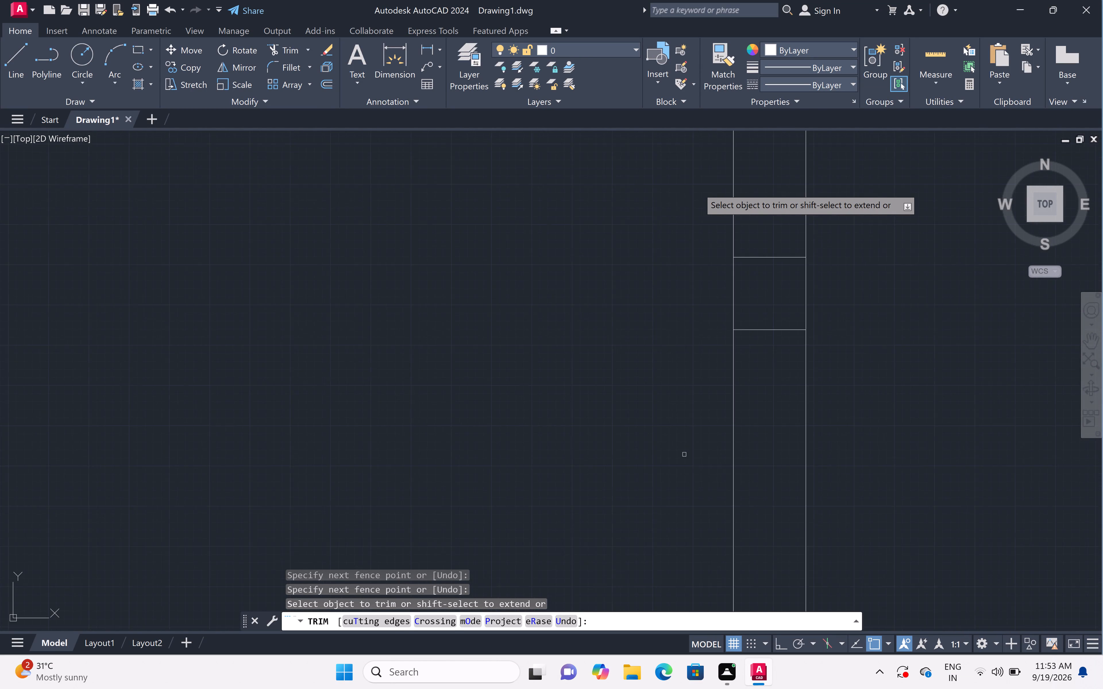
{"action": "scroll", "coordinate": [684, 443], "scroll_direction": "down", "scroll_amount": 2}
{"action": "double_click", "coordinate": [734, 301]}
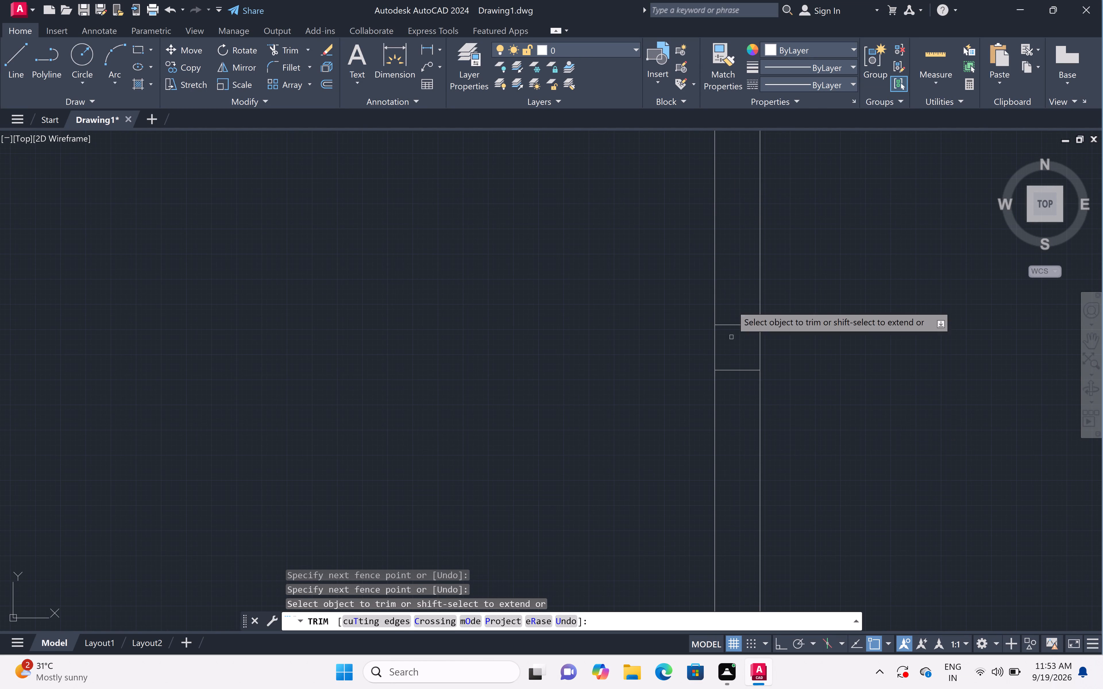
{"action": "left_click", "coordinate": [734, 282]}
{"action": "left_click", "coordinate": [735, 428]}
{"action": "scroll", "coordinate": [732, 373], "scroll_direction": "down", "scroll_amount": 6}
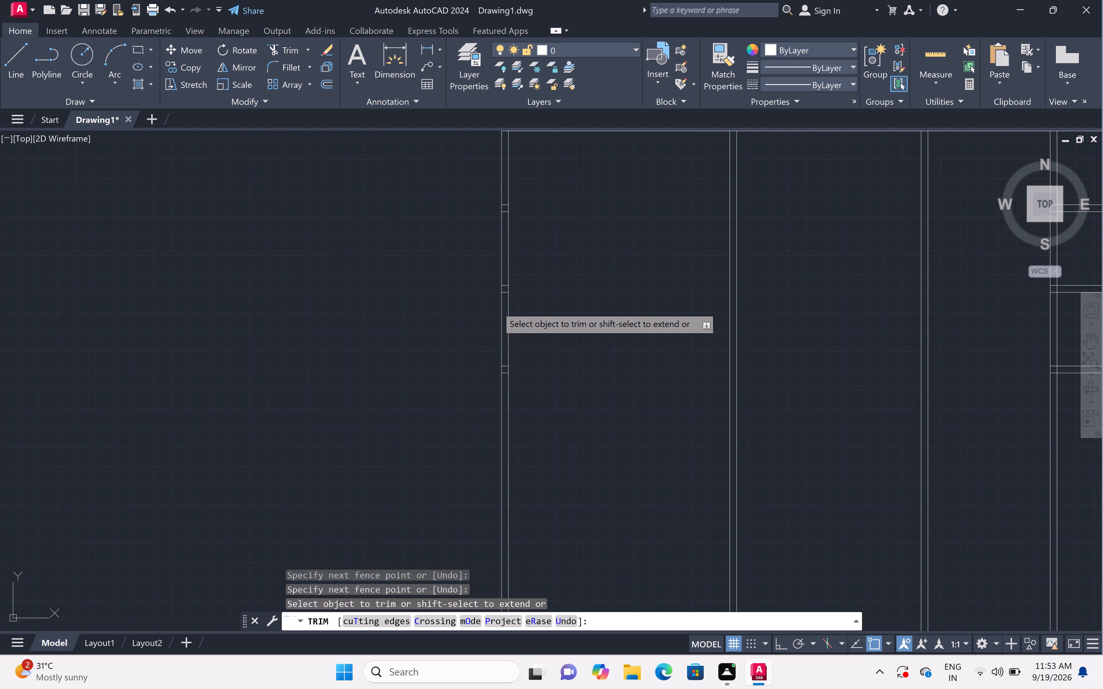
Trim the three pairs of leftover horizontal line stubs inside the left exterior wall, using fences.
{"action": "scroll", "coordinate": [470, 273], "scroll_direction": "up", "scroll_amount": 2}
{"action": "scroll", "coordinate": [472, 273], "scroll_direction": "down", "scroll_amount": 2}
{"action": "scroll", "coordinate": [474, 184], "scroll_direction": "up", "scroll_amount": 2}
{"action": "scroll", "coordinate": [562, 238], "scroll_direction": "up", "scroll_amount": 3}
{"action": "left_click", "coordinate": [543, 217]}
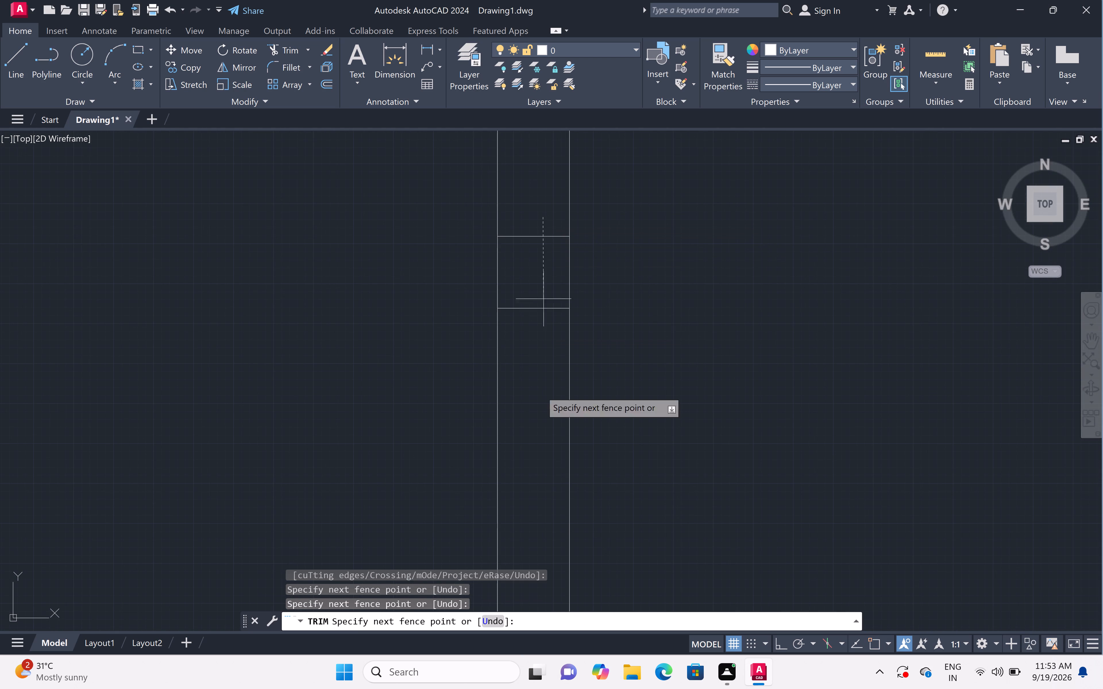
{"action": "left_click", "coordinate": [538, 421]}
{"action": "scroll", "coordinate": [545, 378], "scroll_direction": "down", "scroll_amount": 6}
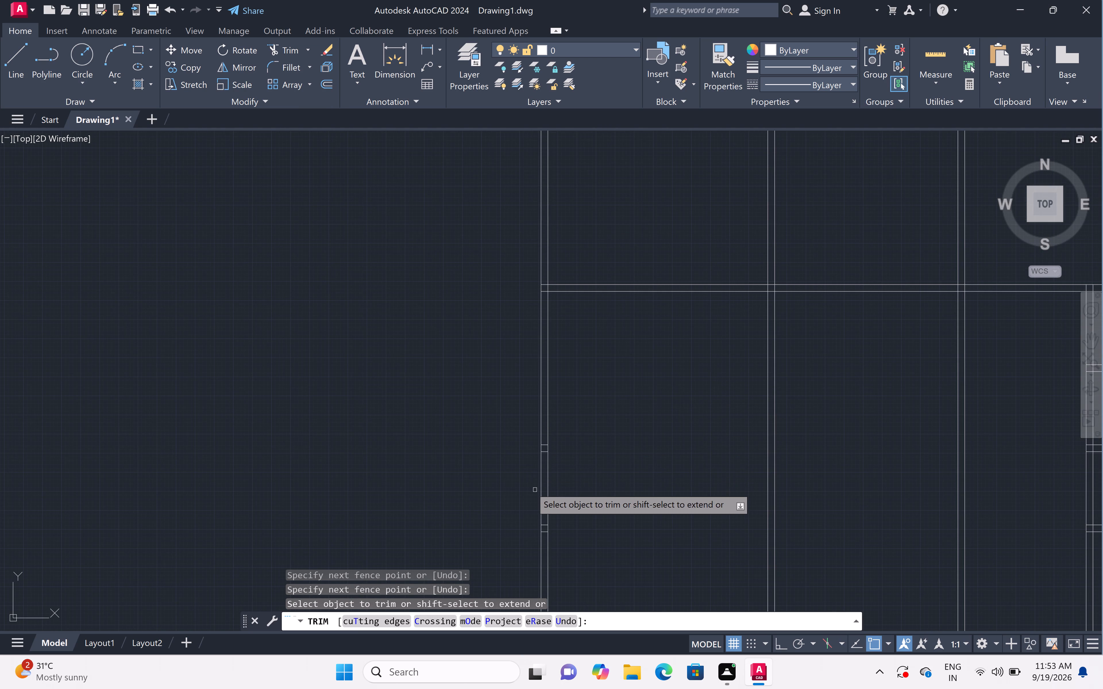
{"action": "scroll", "coordinate": [531, 486], "scroll_direction": "up", "scroll_amount": 4}
{"action": "double_click", "coordinate": [610, 177]}
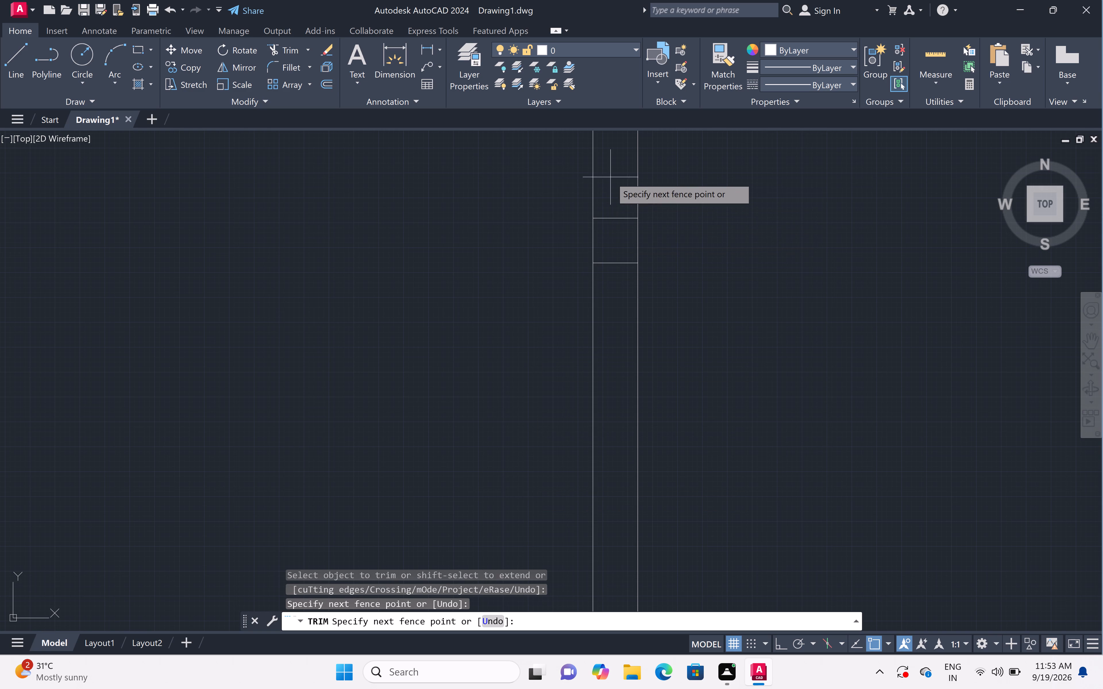
{"action": "double_click", "coordinate": [601, 391]}
{"action": "scroll", "coordinate": [631, 335], "scroll_direction": "down", "scroll_amount": 5}
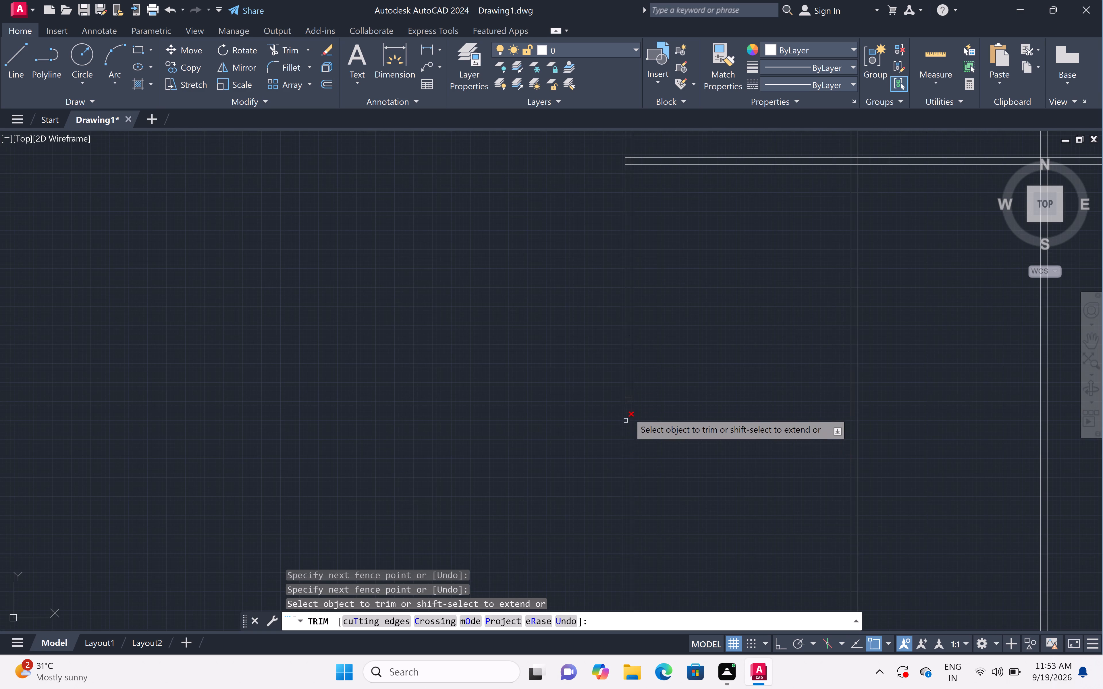
{"action": "scroll", "coordinate": [629, 410], "scroll_direction": "up", "scroll_amount": 5}
{"action": "double_click", "coordinate": [626, 232]}
{"action": "left_click", "coordinate": [618, 541]}
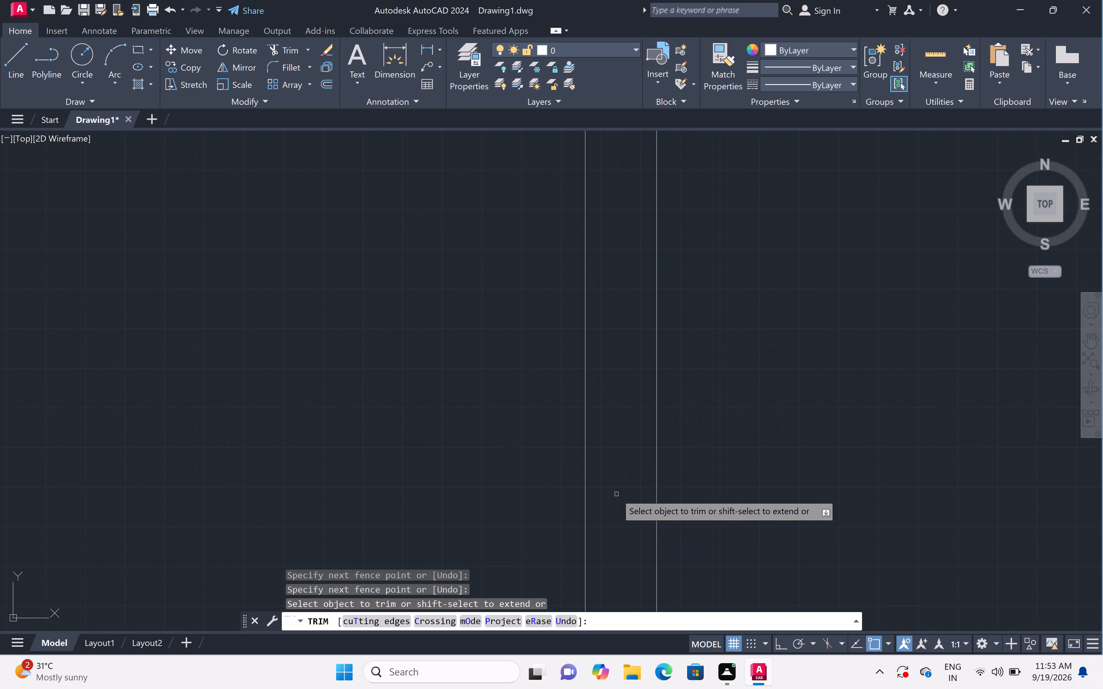
{"action": "scroll", "coordinate": [616, 494], "scroll_direction": "down", "scroll_amount": 5}
{"action": "key", "text": "Escape"}
Offset the lower line of the lowest horizontal partition in the right-hand bay 13' downward.
{"action": "scroll", "coordinate": [772, 469], "scroll_direction": "down", "scroll_amount": 5}
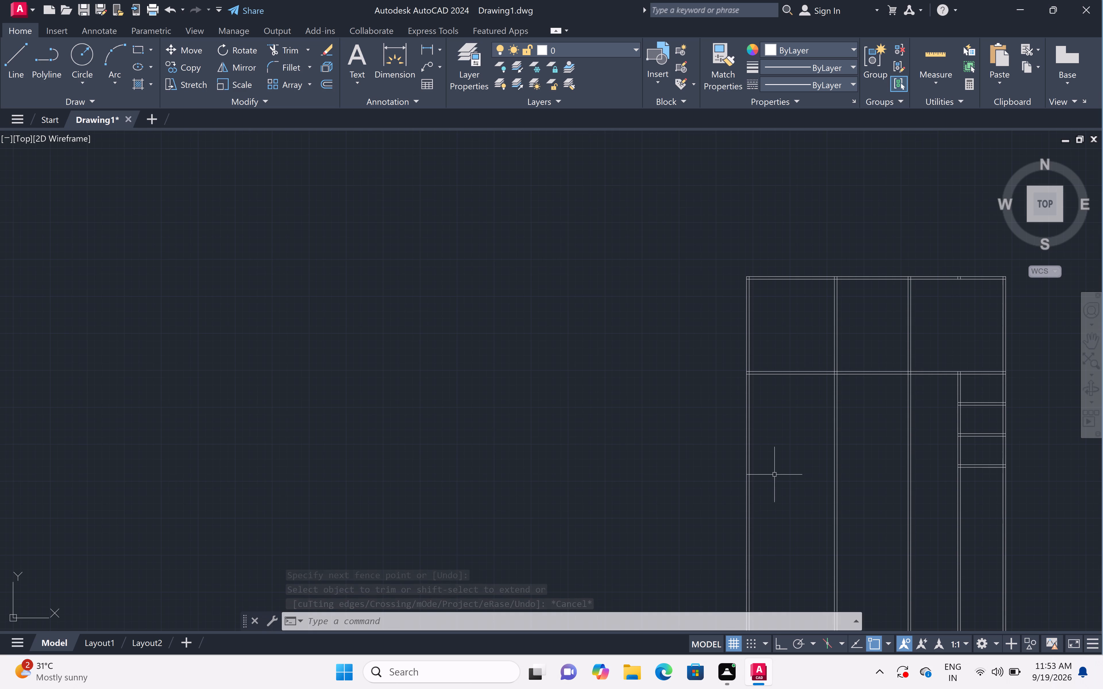
{"action": "scroll", "coordinate": [743, 425], "scroll_direction": "down", "scroll_amount": 2}
{"action": "scroll", "coordinate": [887, 500], "scroll_direction": "up", "scroll_amount": 2}
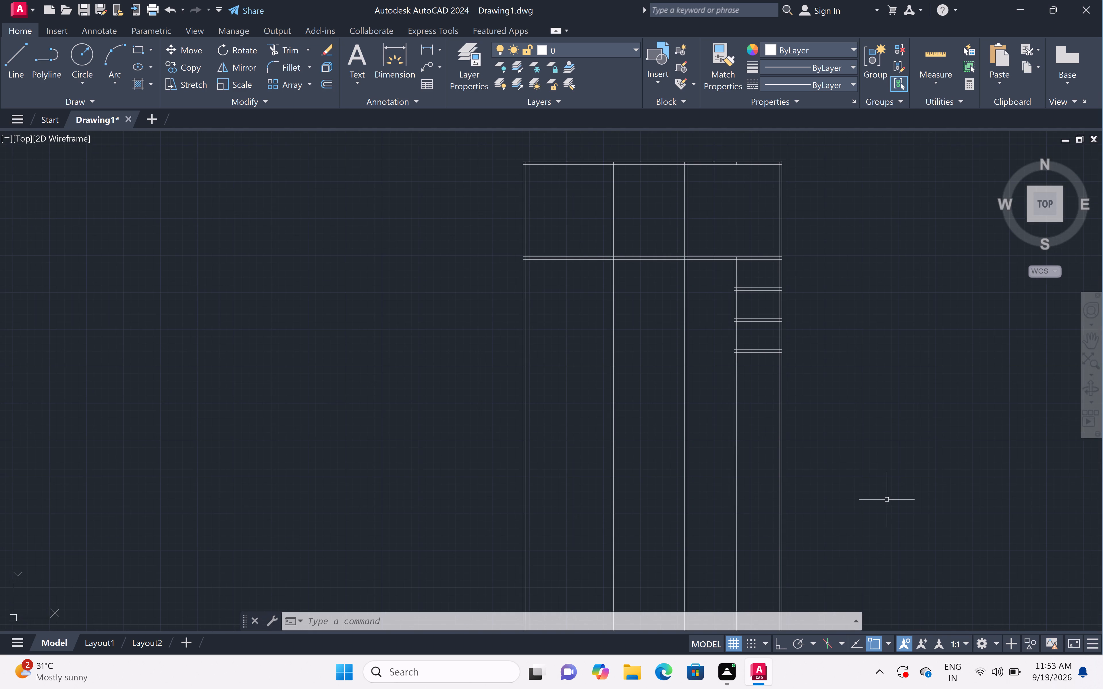
{"action": "scroll", "coordinate": [871, 239], "scroll_direction": "up", "scroll_amount": 1}
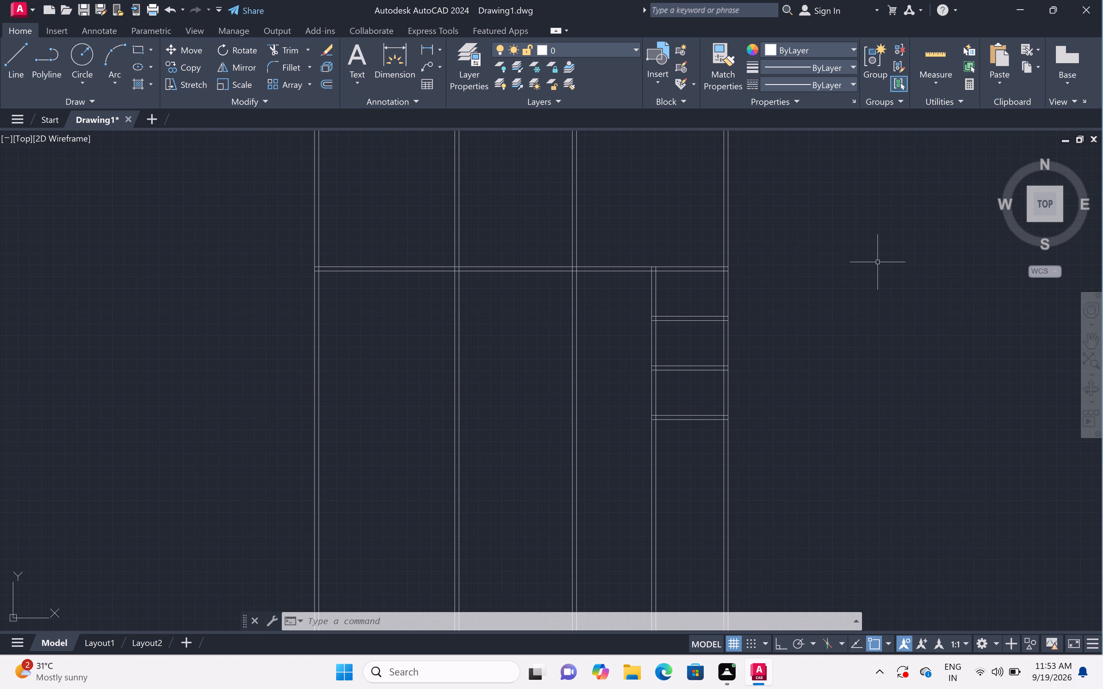
{"action": "scroll", "coordinate": [879, 264], "scroll_direction": "down", "scroll_amount": 1}
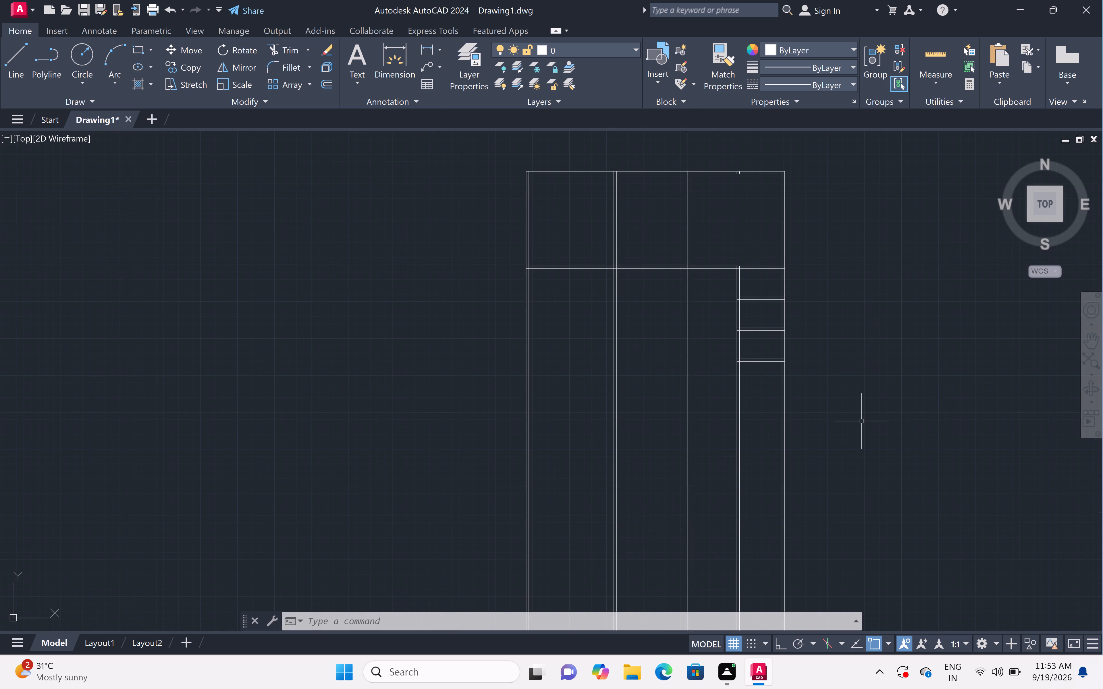
{"action": "type", "text": "off"}
{"action": "key", "text": "space"}
{"action": "type", "text": "13'"}
{"action": "key", "text": "space"}
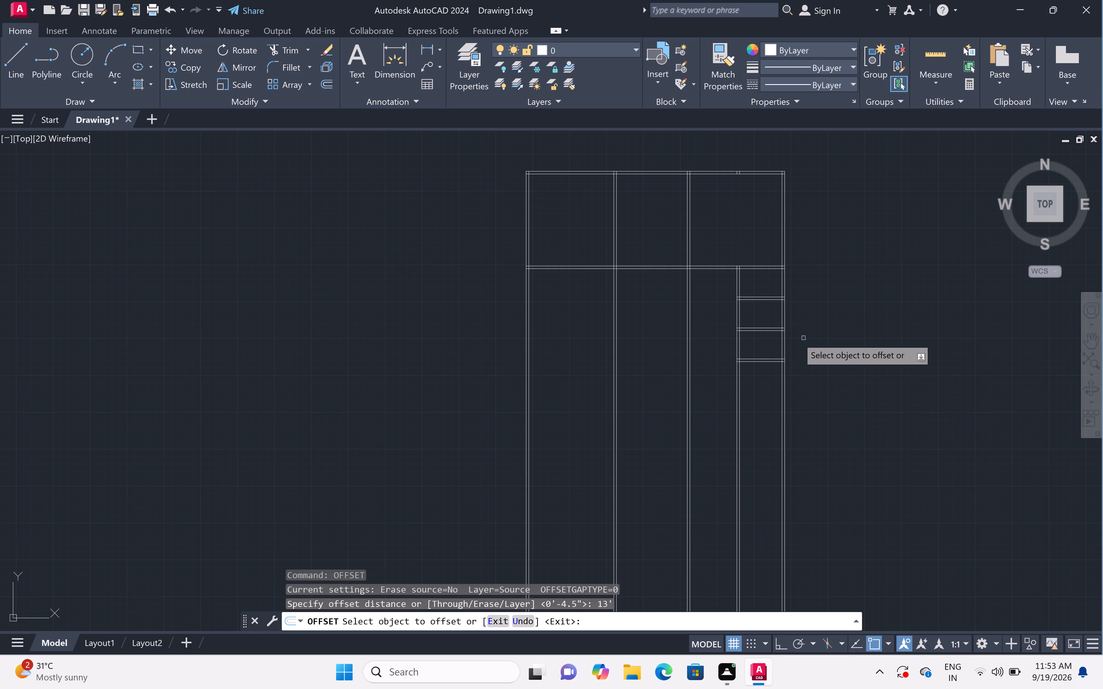
{"action": "scroll", "coordinate": [773, 375], "scroll_direction": "up", "scroll_amount": 2}
{"action": "left_click", "coordinate": [766, 339]}
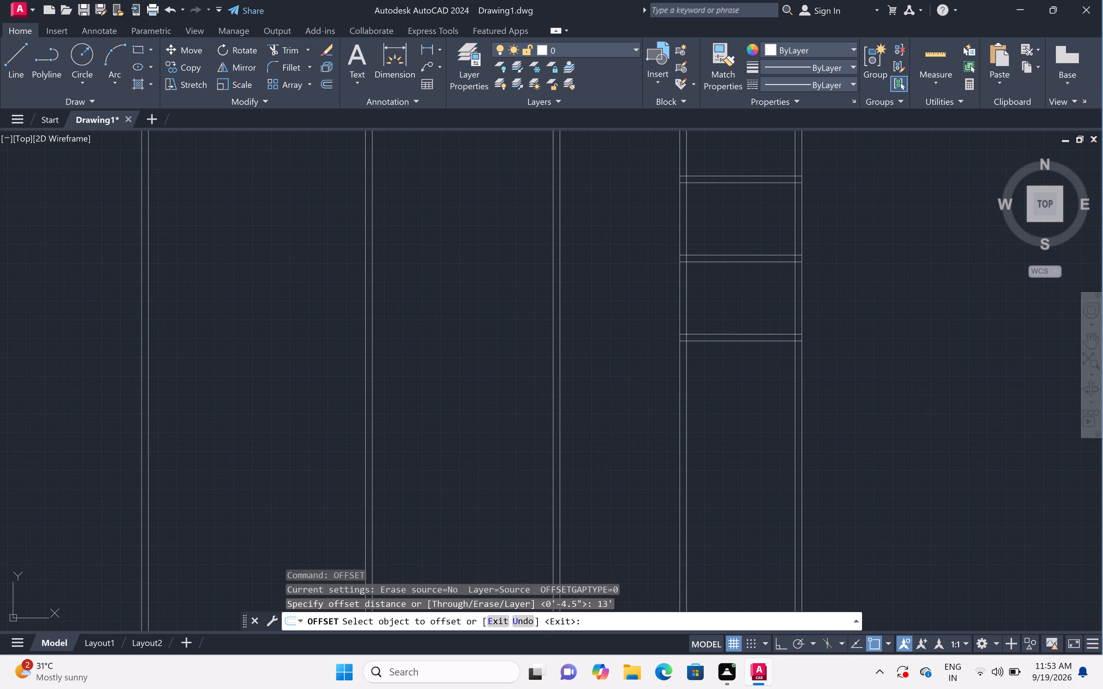
{"action": "left_click", "coordinate": [760, 512]}
{"action": "scroll", "coordinate": [759, 502], "scroll_direction": "down", "scroll_amount": 3}
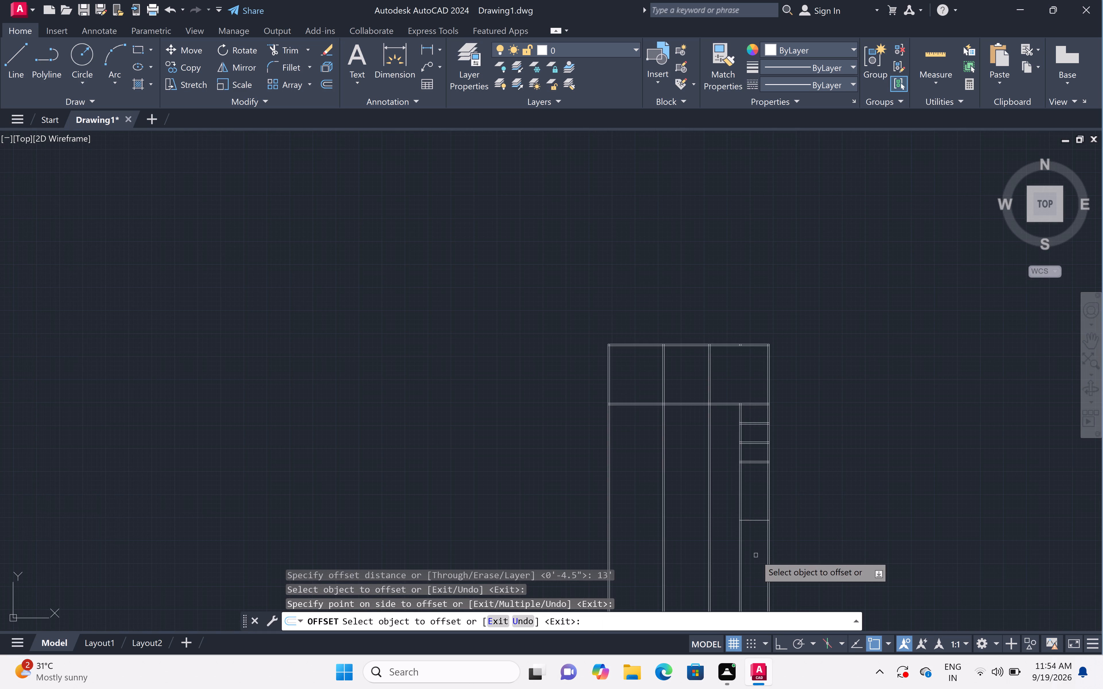
{"action": "scroll", "coordinate": [756, 576], "scroll_direction": "up", "scroll_amount": 2}
{"action": "key", "text": "Escape"}
Offset the new horizontal line 4.5" downward to form the bottom wall of the right-hand bay.
{"action": "type", "text": "off 4.5\""}
{"action": "key", "text": "space"}
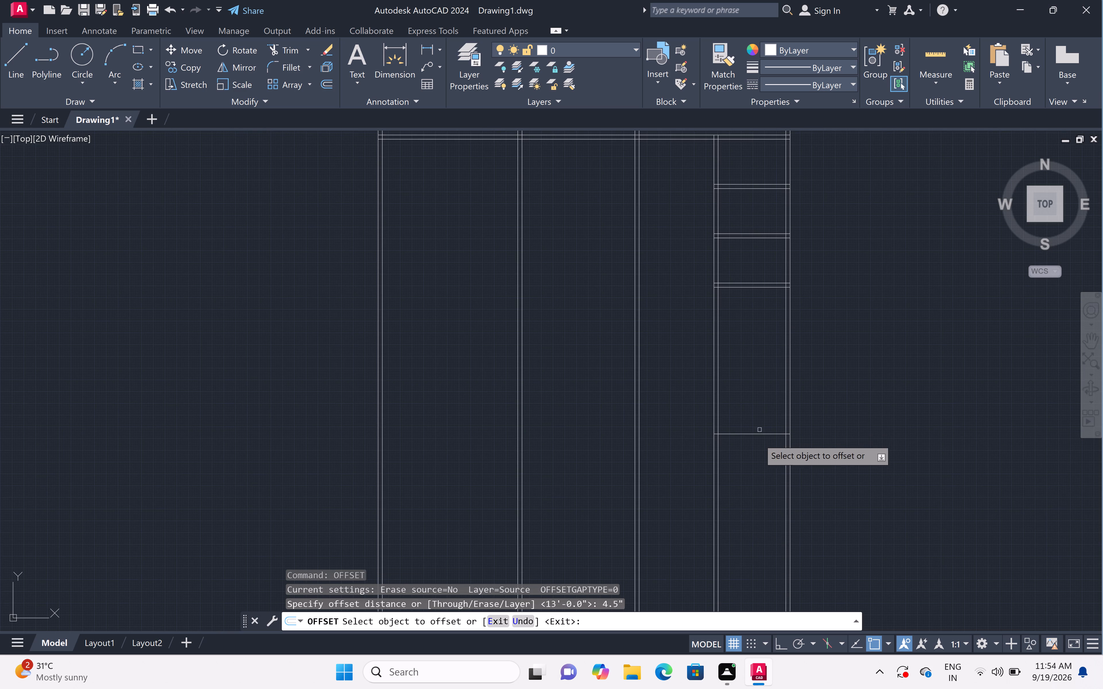
{"action": "double_click", "coordinate": [754, 434]}
{"action": "double_click", "coordinate": [753, 524]}
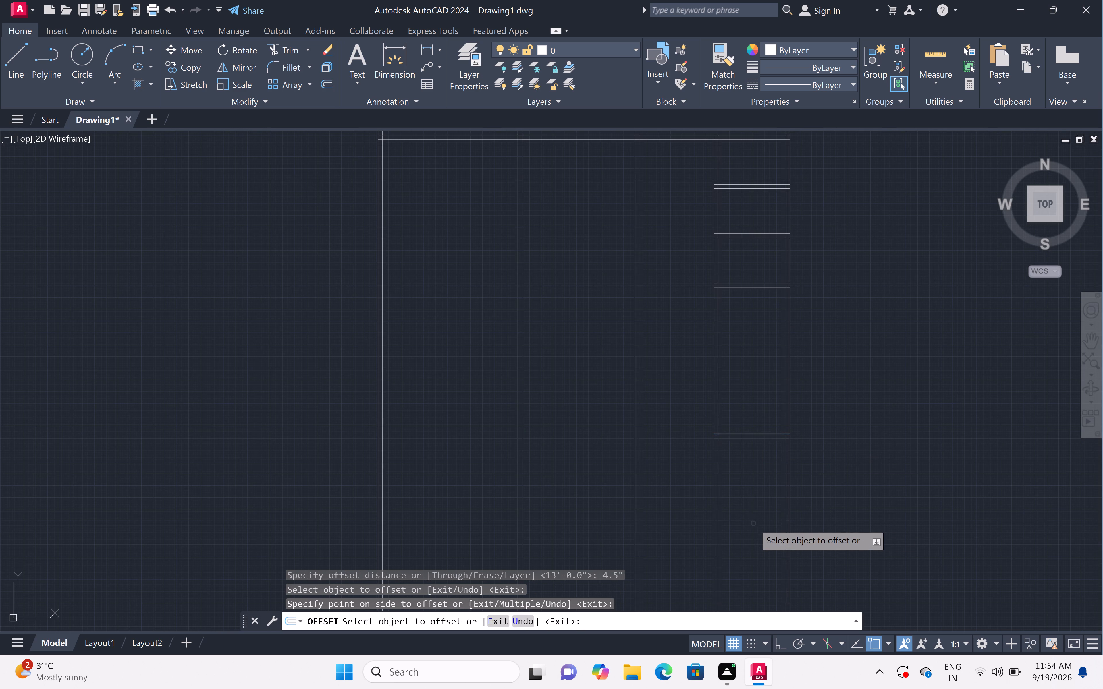
{"action": "key", "text": "Escape"}
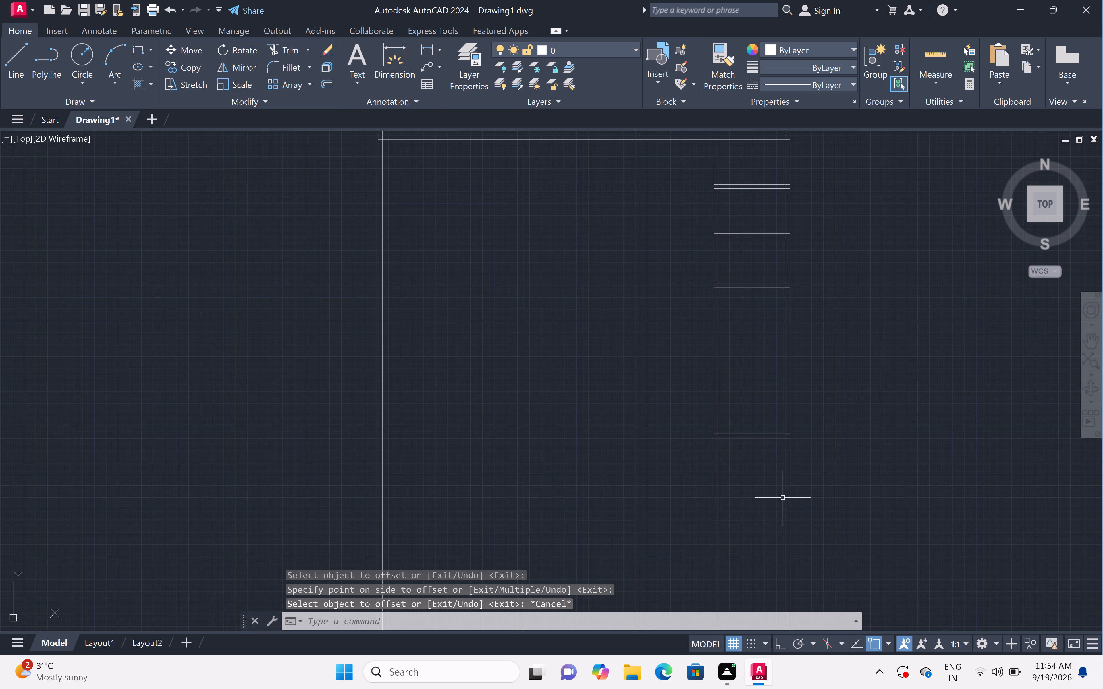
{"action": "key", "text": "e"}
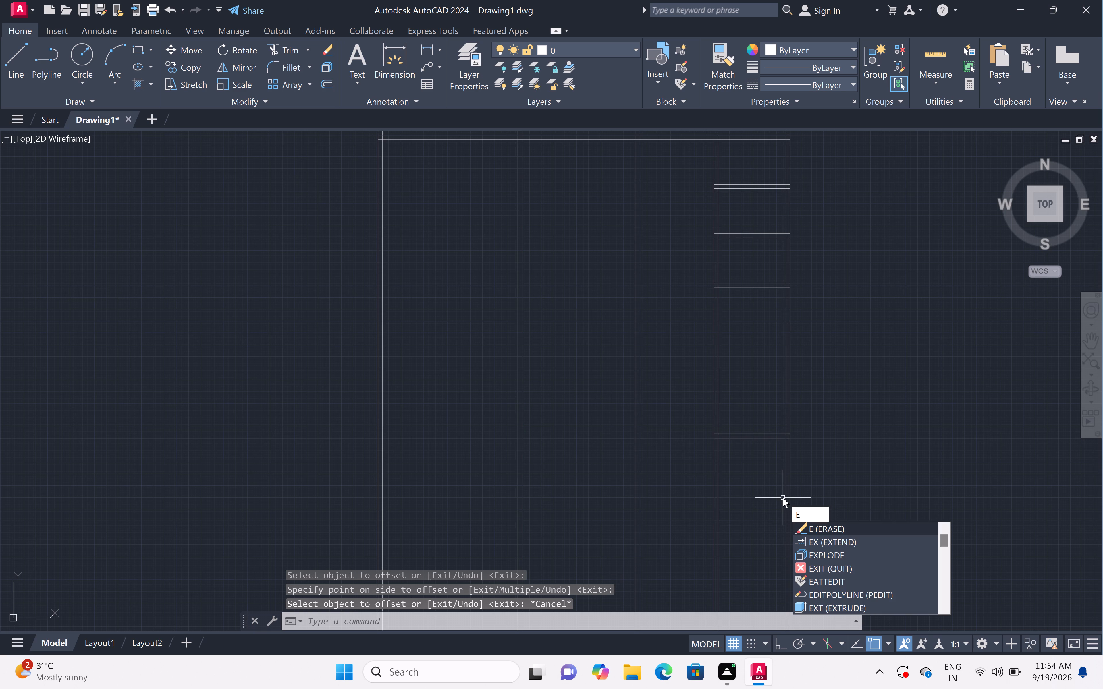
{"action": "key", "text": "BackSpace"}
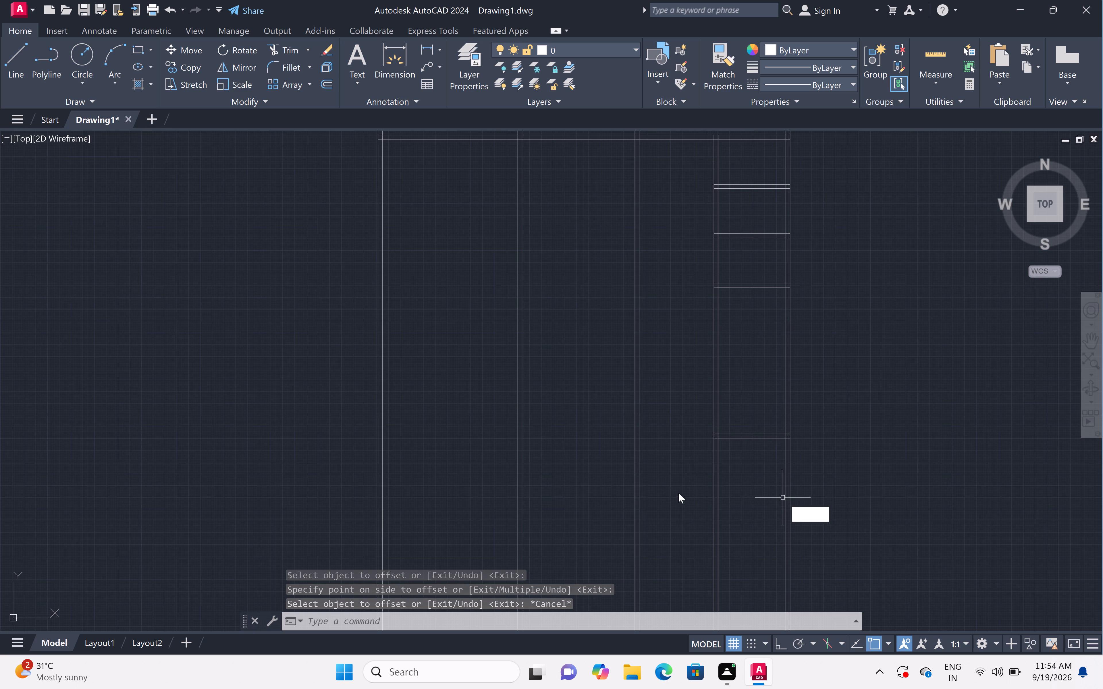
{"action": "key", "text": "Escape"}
Extend the bottom wall's two lines leftward from the third vertical partition to the far face of the second vertical partition, using fences.
{"action": "type", "text": "ex"}
{"action": "key", "text": "space"}
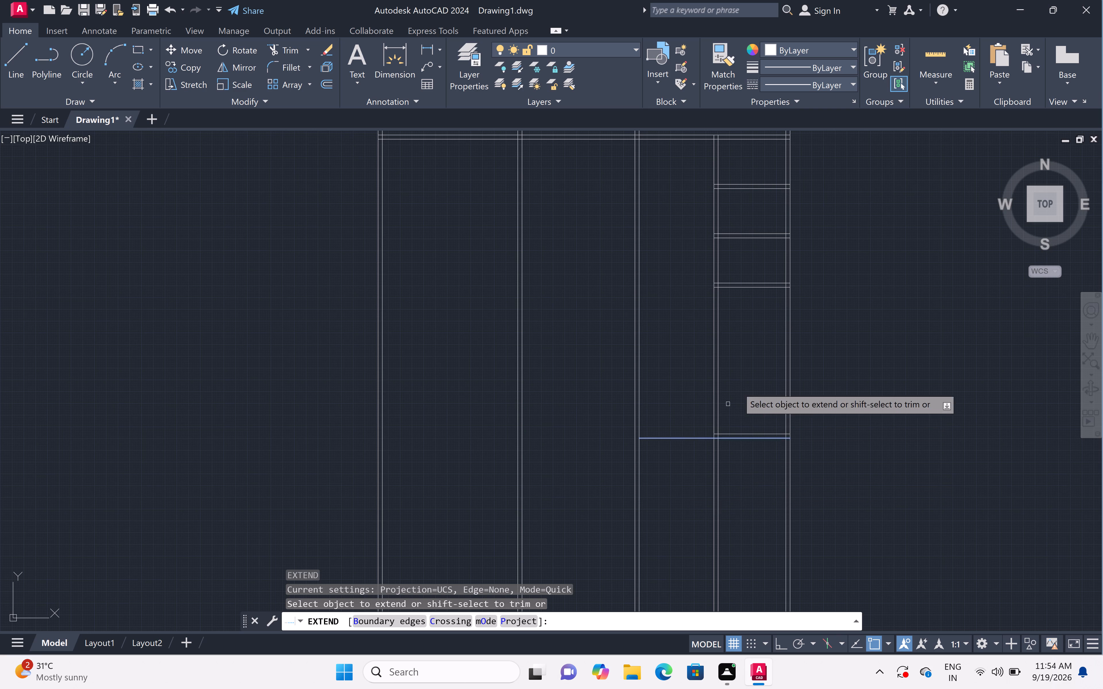
{"action": "double_click", "coordinate": [745, 382]}
{"action": "left_click", "coordinate": [748, 427]}
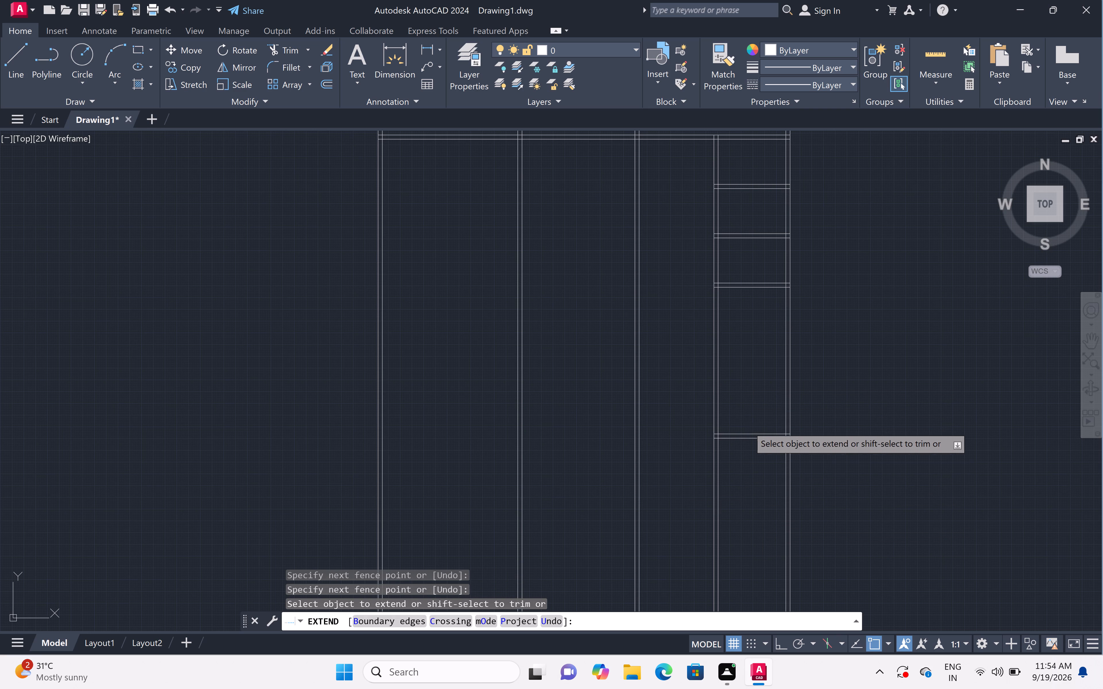
{"action": "left_click", "coordinate": [750, 473]}
{"action": "left_click", "coordinate": [682, 397]}
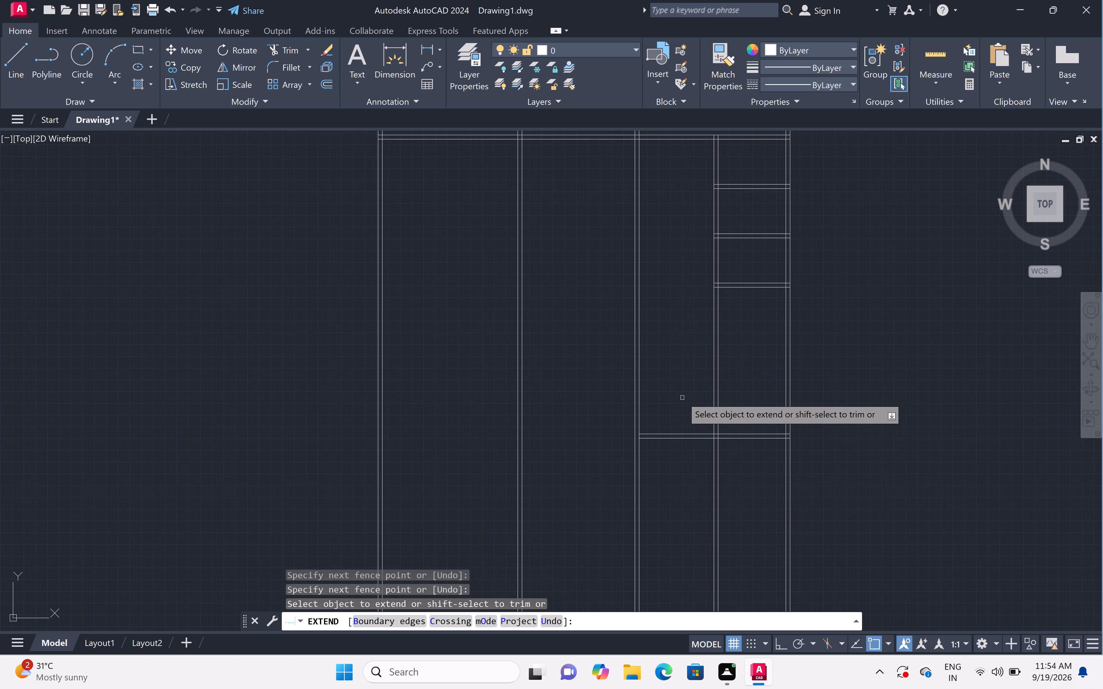
{"action": "left_click", "coordinate": [686, 476]}
{"action": "left_click", "coordinate": [673, 414]}
{"action": "left_click_drag", "start_coordinate": [673, 415], "coordinate": [673, 419]}
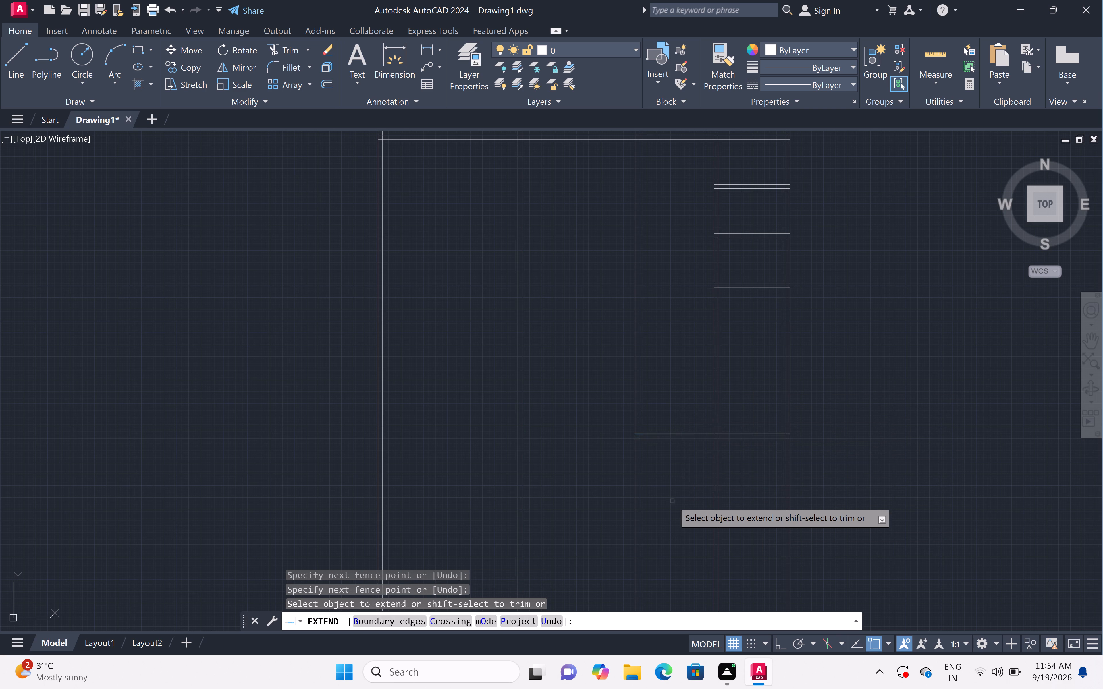
Extend the bottom wall's two lines leftward across the first vertical partition to the outer face of the left exterior wall, using fences.
{"action": "left_click", "coordinate": [657, 430]}
{"action": "left_click", "coordinate": [659, 467]}
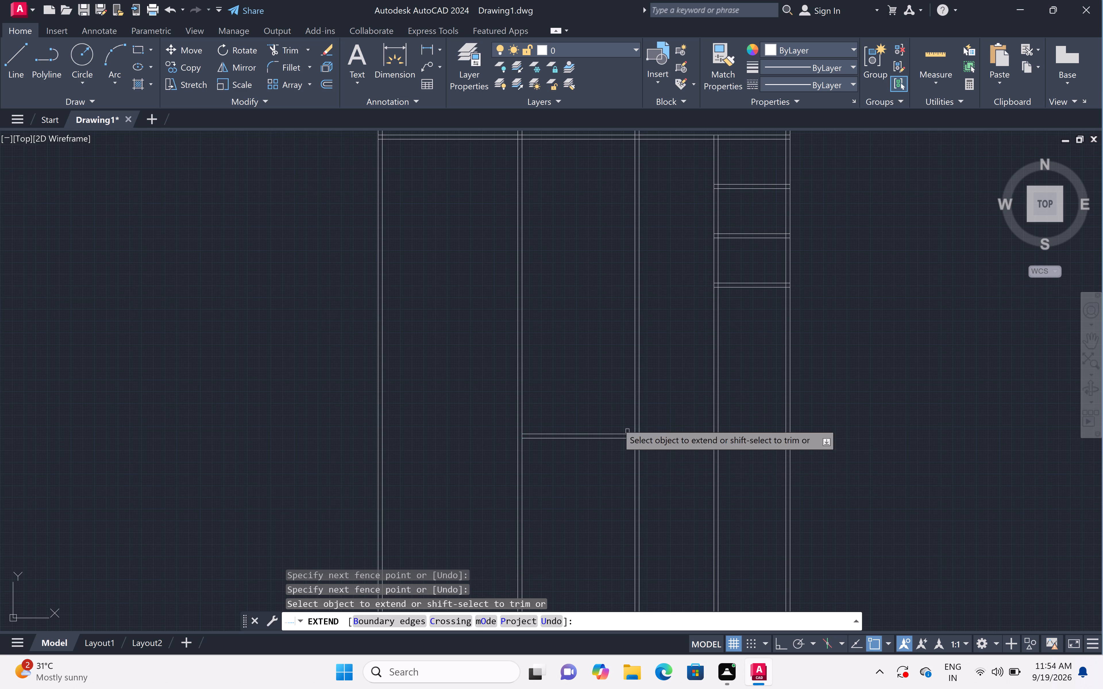
{"action": "left_click", "coordinate": [598, 407]}
{"action": "left_click", "coordinate": [595, 481]}
{"action": "left_click", "coordinate": [554, 418]}
{"action": "left_click_drag", "start_coordinate": [554, 418], "coordinate": [554, 422]}
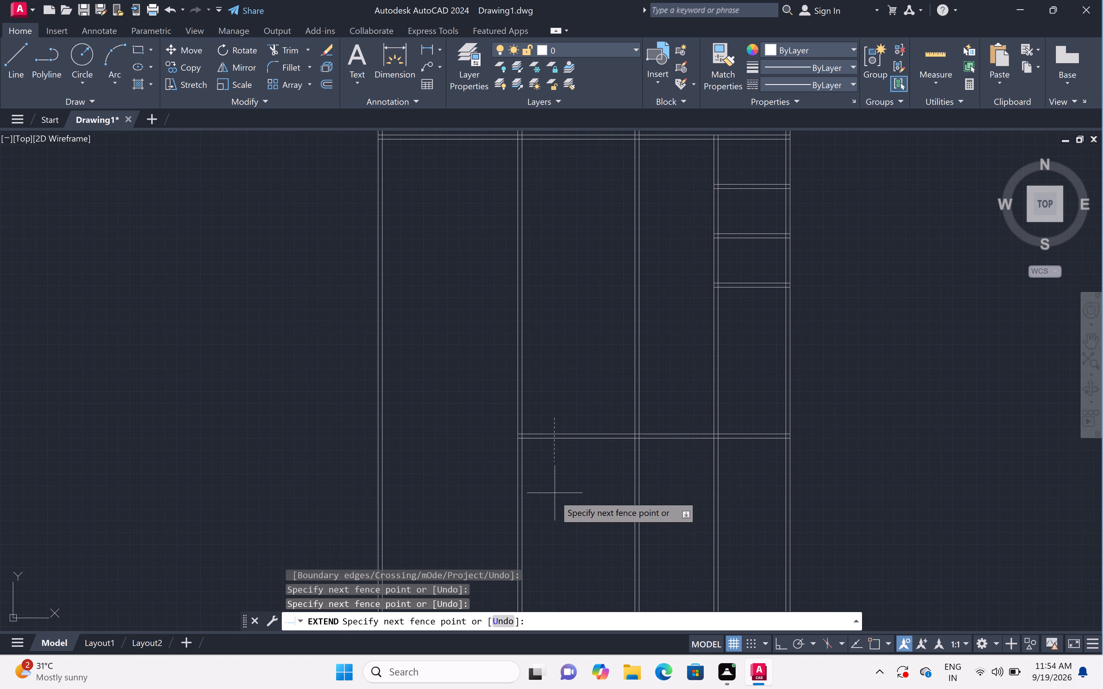
{"action": "left_click", "coordinate": [552, 535]}
{"action": "left_click", "coordinate": [448, 392]}
{"action": "left_click", "coordinate": [448, 471]}
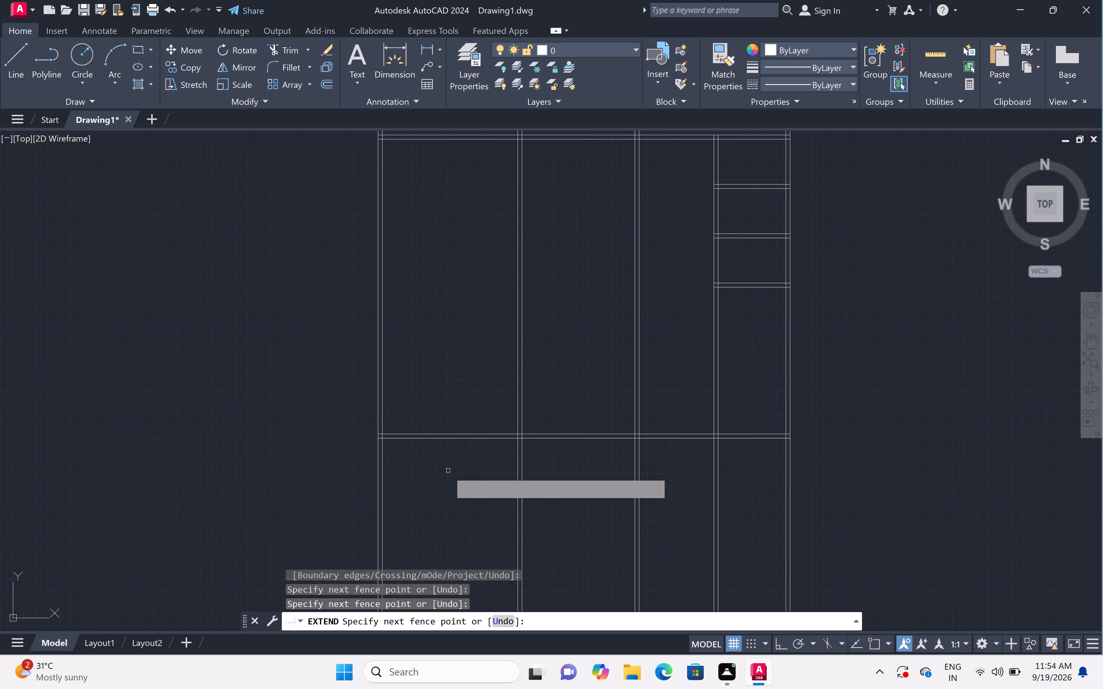
{"action": "key", "text": "Escape"}
Trim all the vertical wall lines projecting below the new bottom wall, using one fence.
{"action": "type", "text": "tr"}
{"action": "key", "text": "space"}
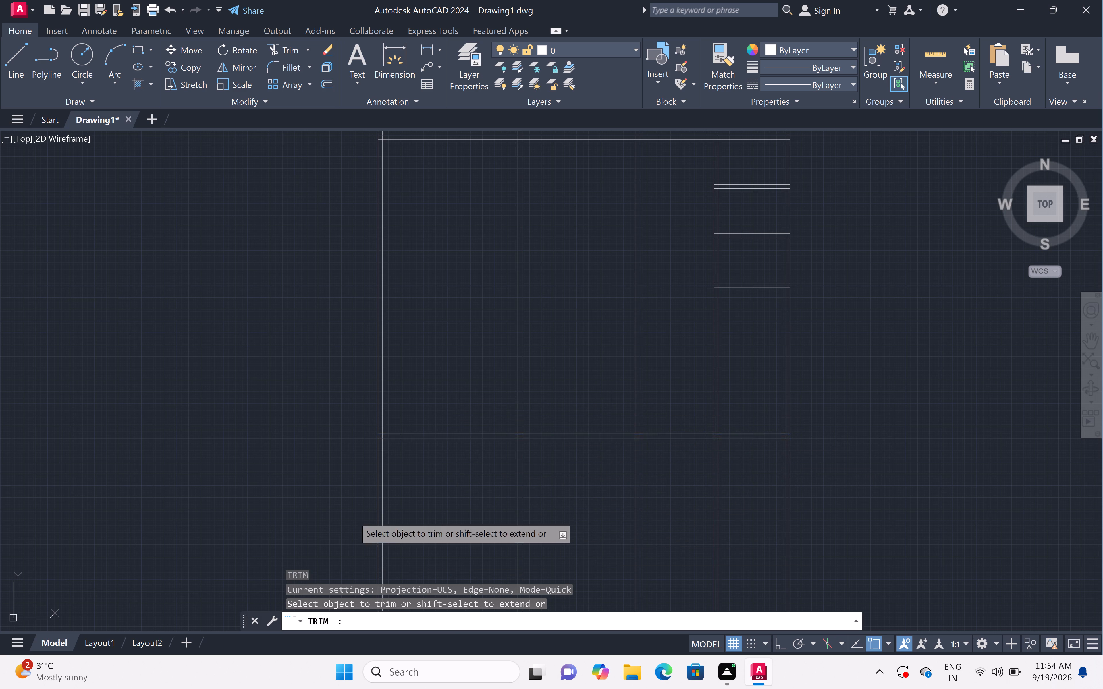
{"action": "left_click", "coordinate": [292, 496]}
{"action": "left_click", "coordinate": [867, 499]}
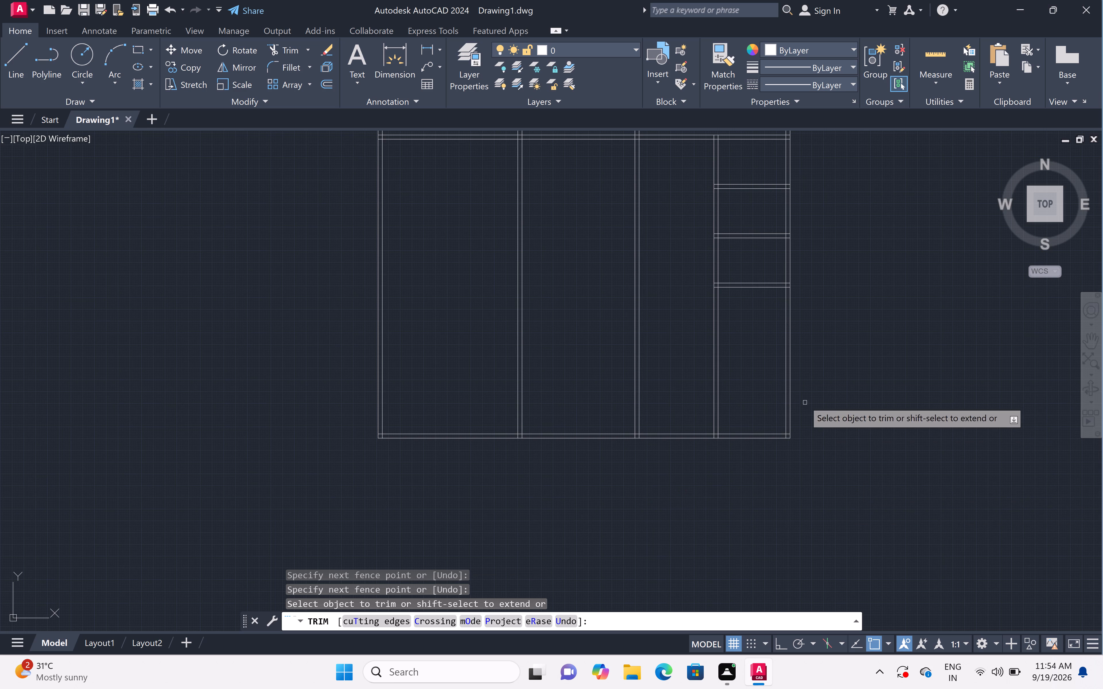
Trim the third vertical partition's two lines between the lowest short cross wall and the bottom exterior wall, using a fence.
{"action": "left_click", "coordinate": [760, 366]}
{"action": "left_click", "coordinate": [665, 389]}
{"action": "scroll", "coordinate": [679, 377], "scroll_direction": "down", "scroll_amount": 2}
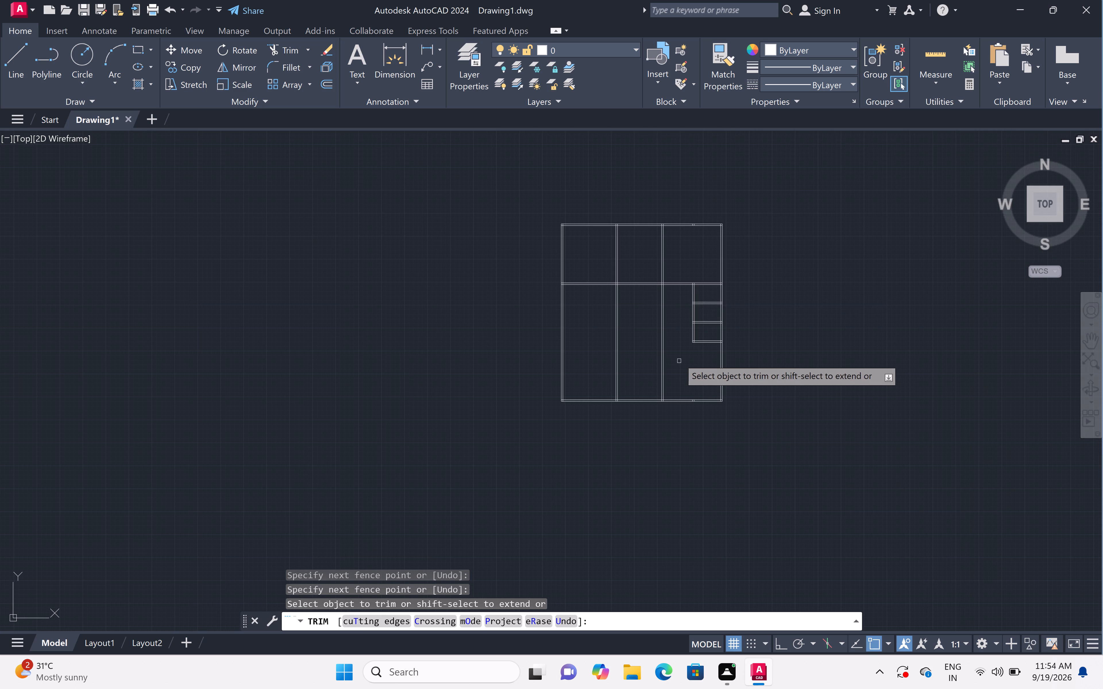
{"action": "key", "text": "Escape"}
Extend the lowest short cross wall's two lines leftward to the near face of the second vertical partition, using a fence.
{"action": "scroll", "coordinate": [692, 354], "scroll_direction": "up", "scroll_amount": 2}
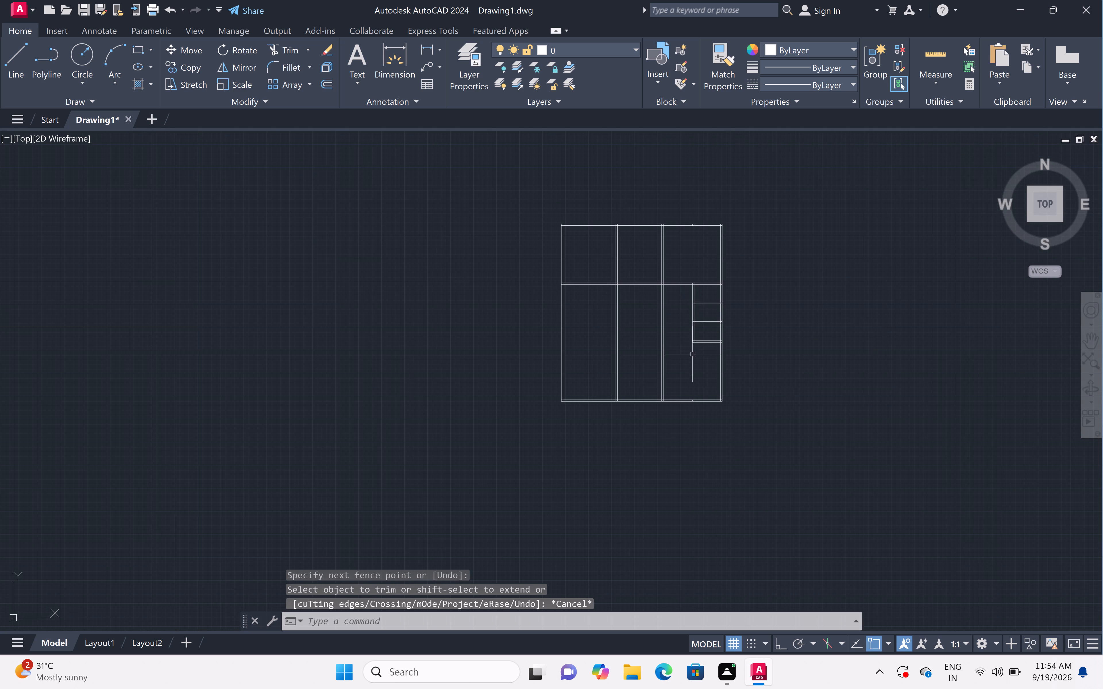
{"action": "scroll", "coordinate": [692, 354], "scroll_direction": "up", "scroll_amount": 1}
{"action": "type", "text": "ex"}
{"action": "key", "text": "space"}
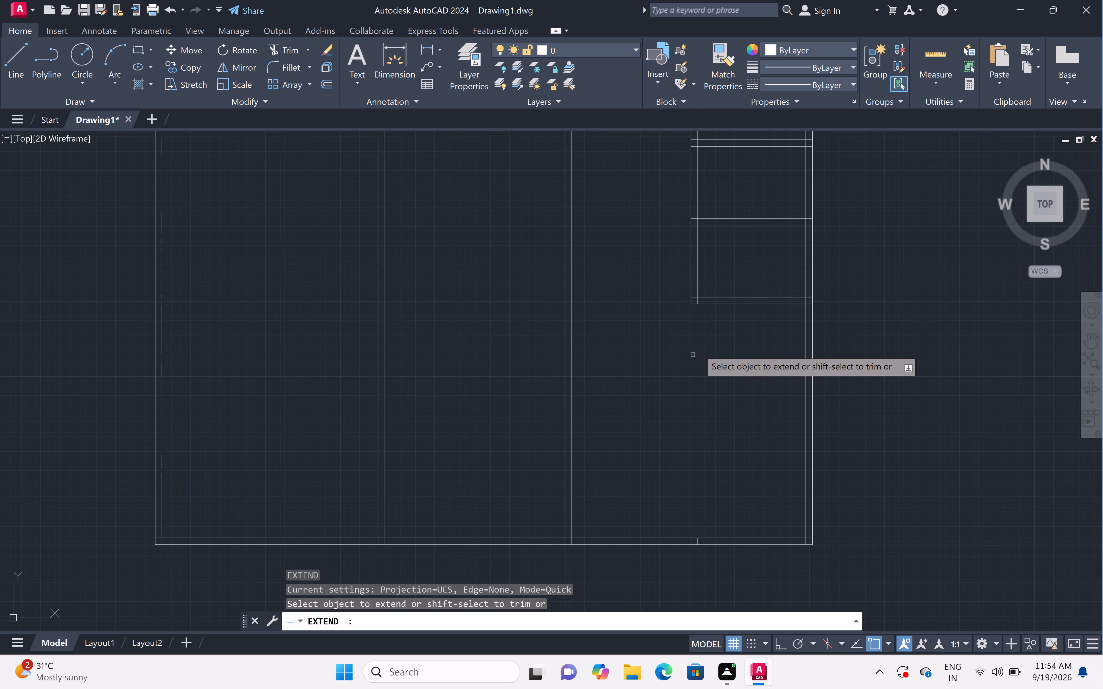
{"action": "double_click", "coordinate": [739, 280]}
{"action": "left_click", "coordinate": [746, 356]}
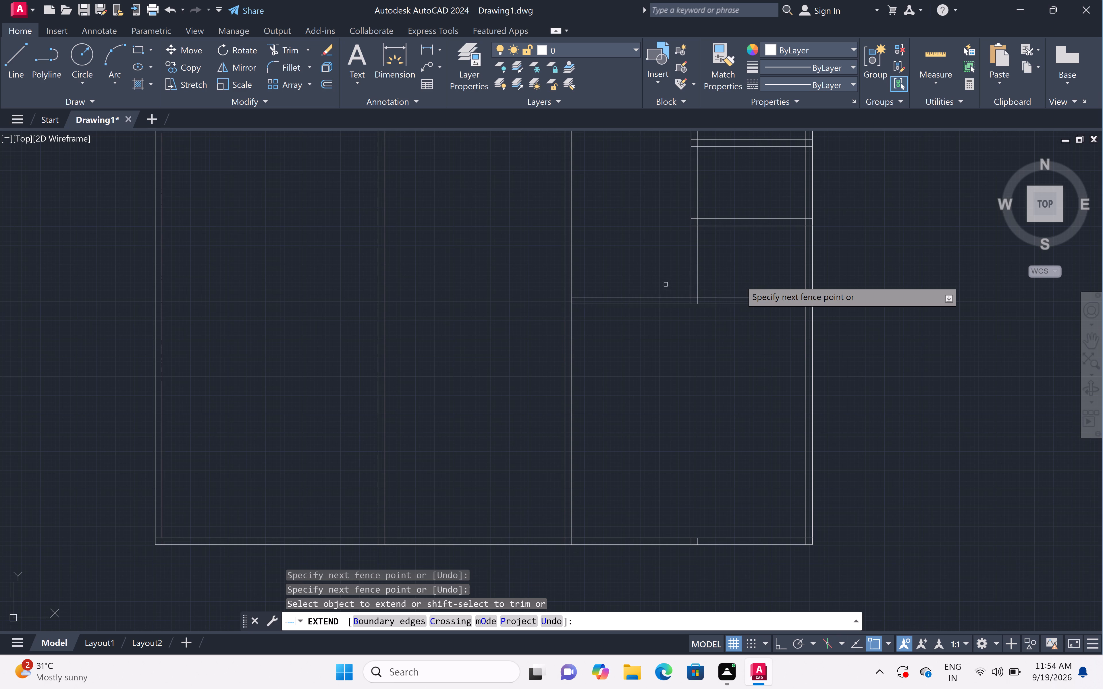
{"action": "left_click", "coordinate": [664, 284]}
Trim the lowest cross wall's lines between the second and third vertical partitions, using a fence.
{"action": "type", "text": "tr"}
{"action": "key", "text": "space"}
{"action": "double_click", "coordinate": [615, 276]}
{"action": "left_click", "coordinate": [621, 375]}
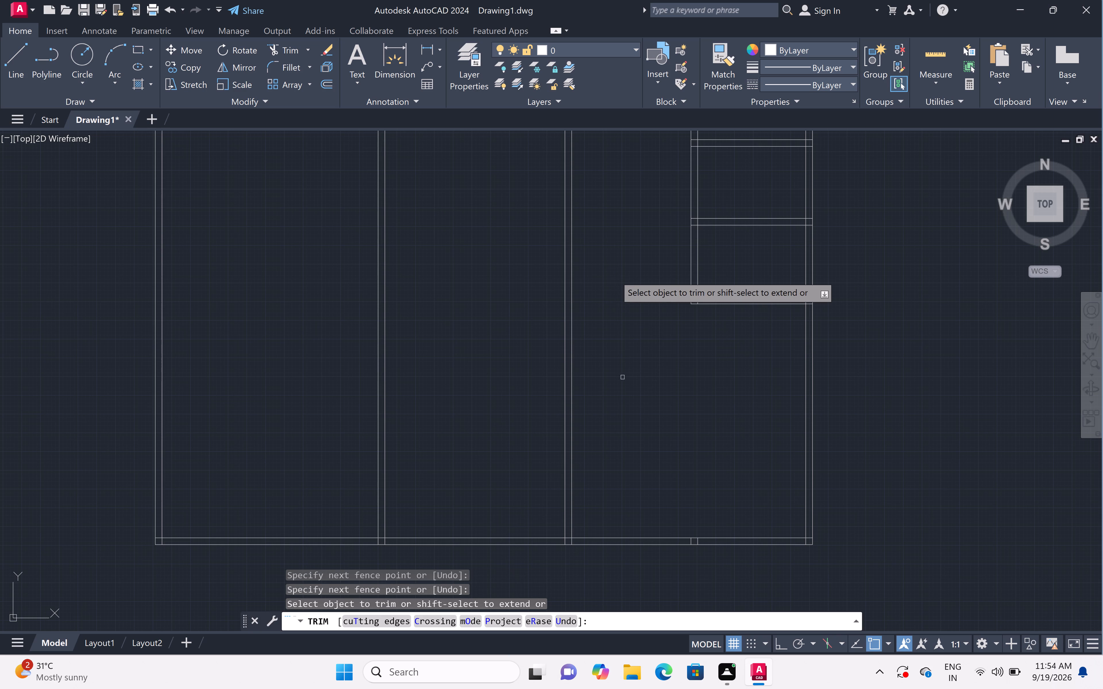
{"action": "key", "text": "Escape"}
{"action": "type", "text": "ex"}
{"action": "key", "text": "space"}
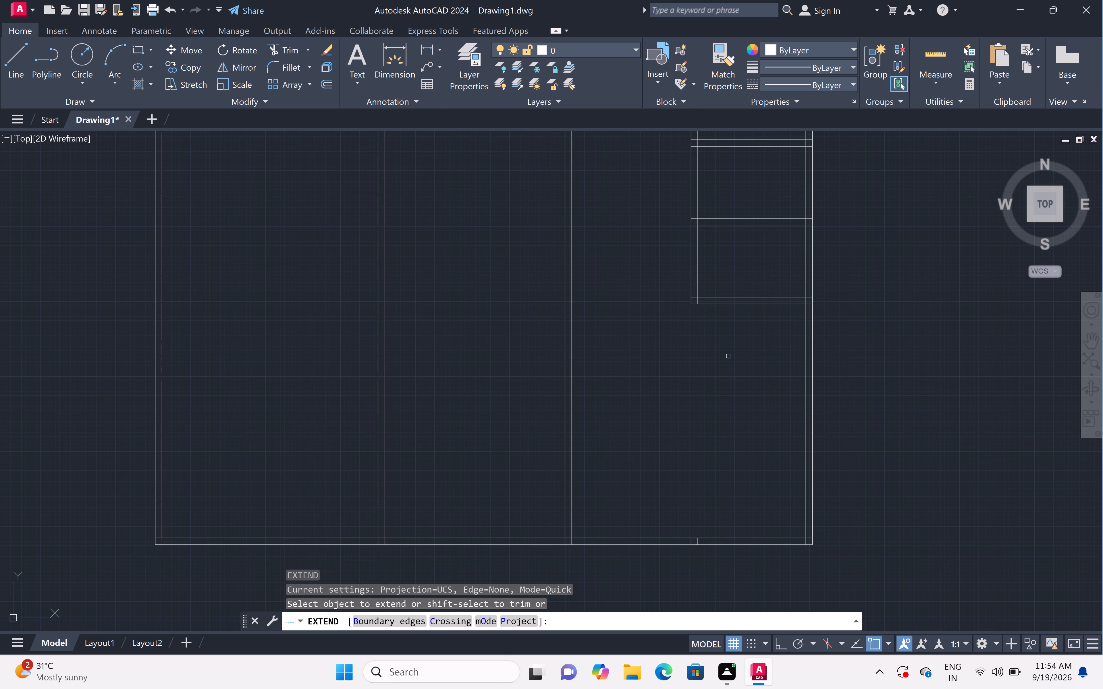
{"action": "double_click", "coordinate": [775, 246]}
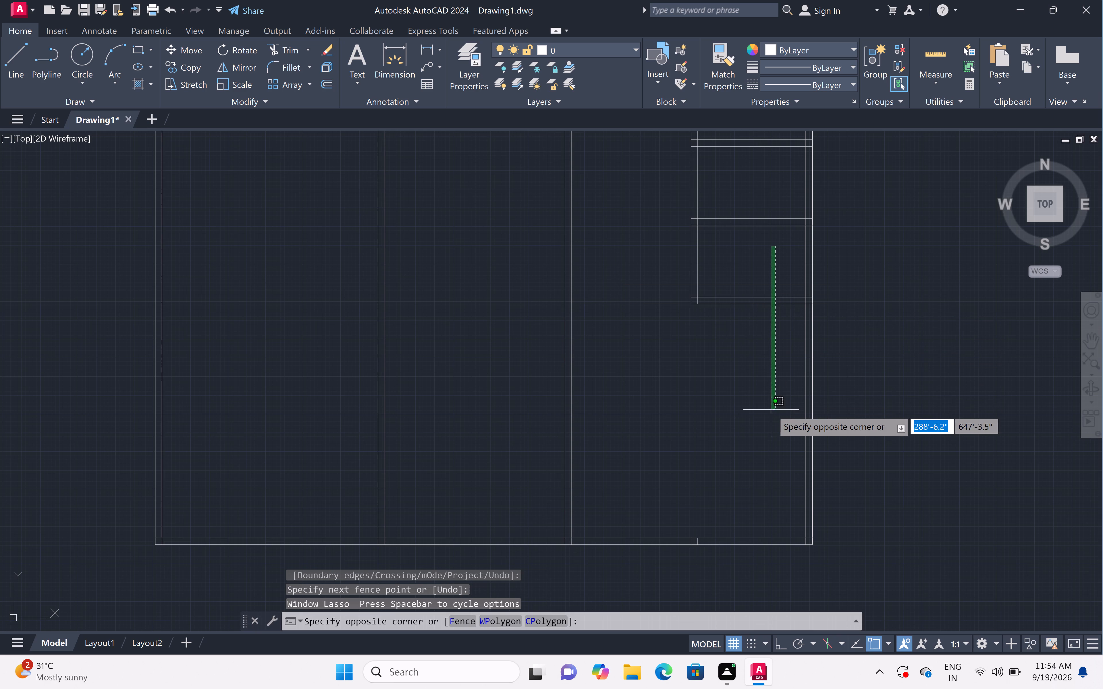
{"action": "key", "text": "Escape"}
Extend the lowest cross wall's two lines leftward to the far face of the second vertical partition, using fences.
{"action": "type", "text": "ex"}
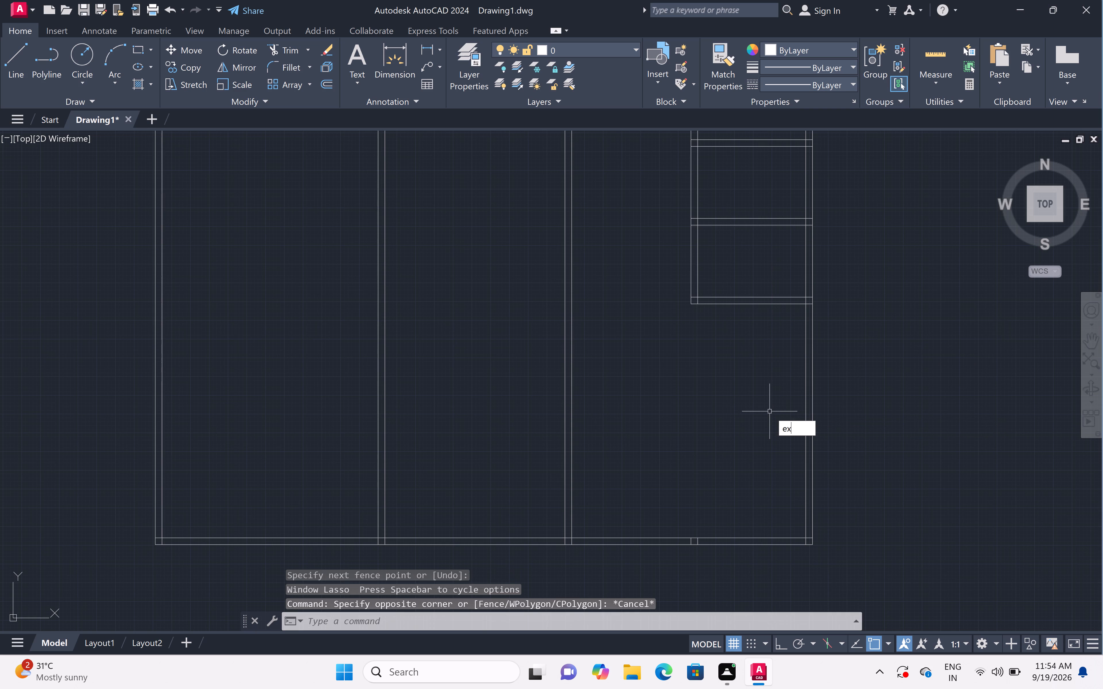
{"action": "key", "text": "space"}
{"action": "left_click", "coordinate": [734, 276]}
{"action": "left_click", "coordinate": [734, 358]}
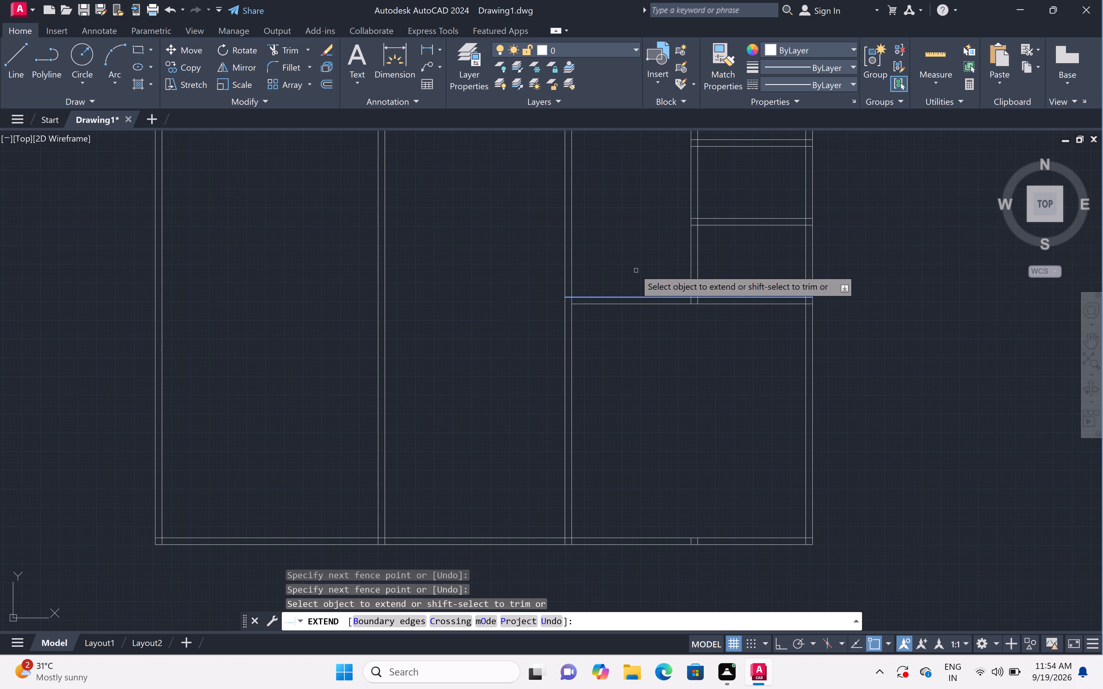
{"action": "left_click", "coordinate": [635, 270]}
{"action": "left_click", "coordinate": [635, 338]}
{"action": "key", "text": "Escape"}
{"action": "scroll", "coordinate": [635, 338], "scroll_direction": "down", "scroll_amount": 2}
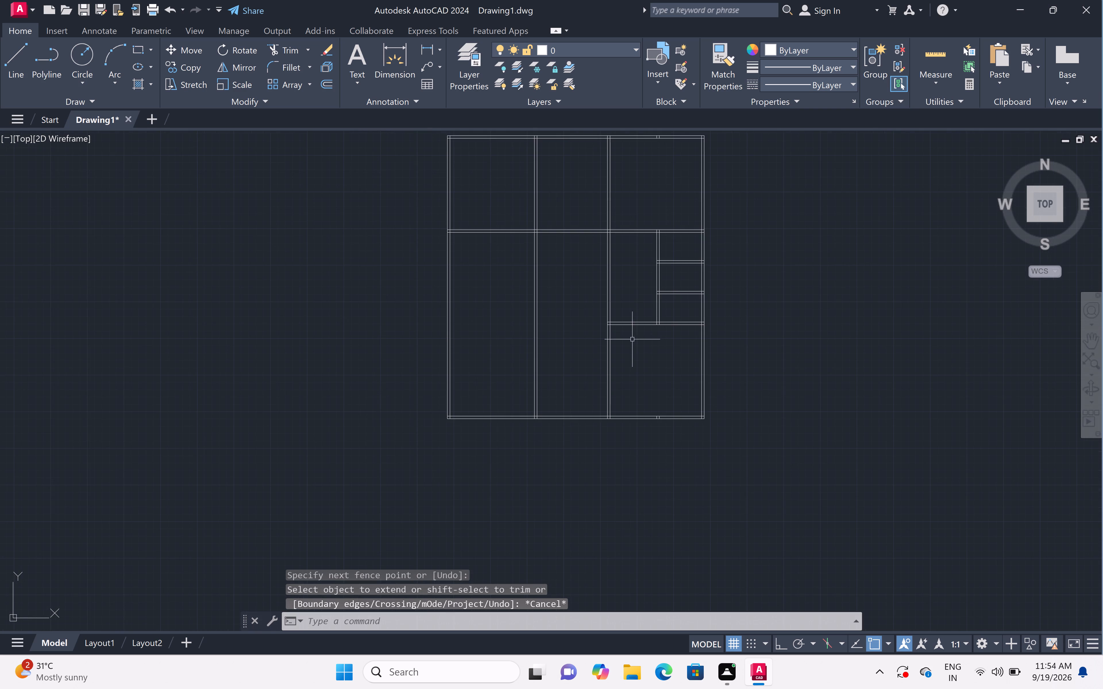
{"action": "key", "text": "Escape"}
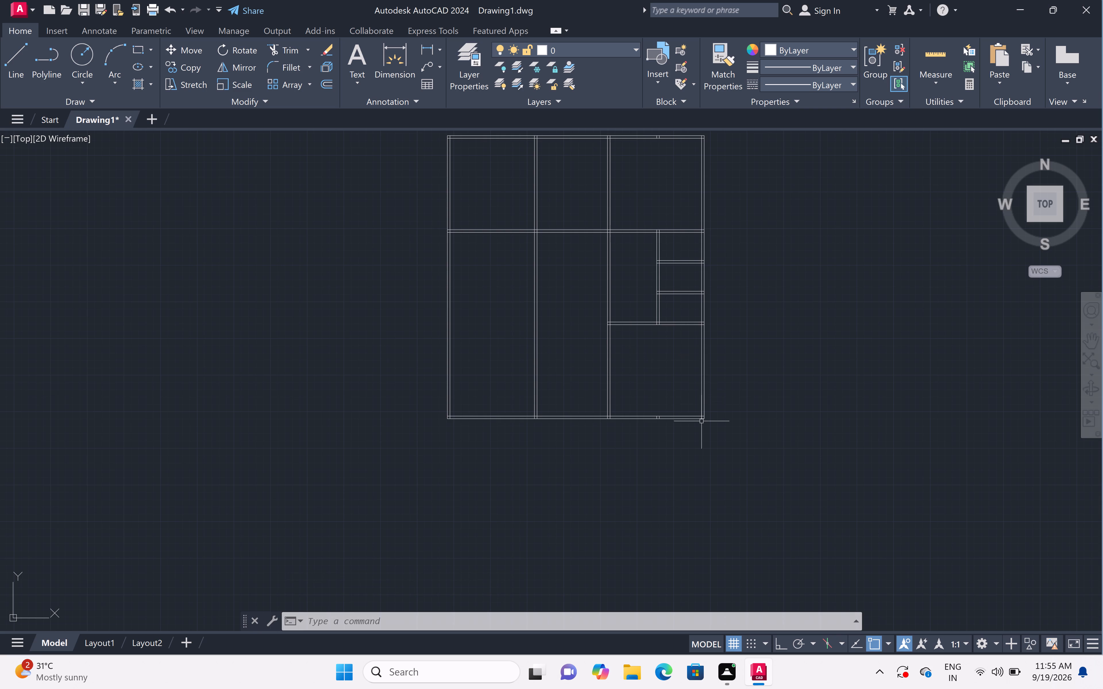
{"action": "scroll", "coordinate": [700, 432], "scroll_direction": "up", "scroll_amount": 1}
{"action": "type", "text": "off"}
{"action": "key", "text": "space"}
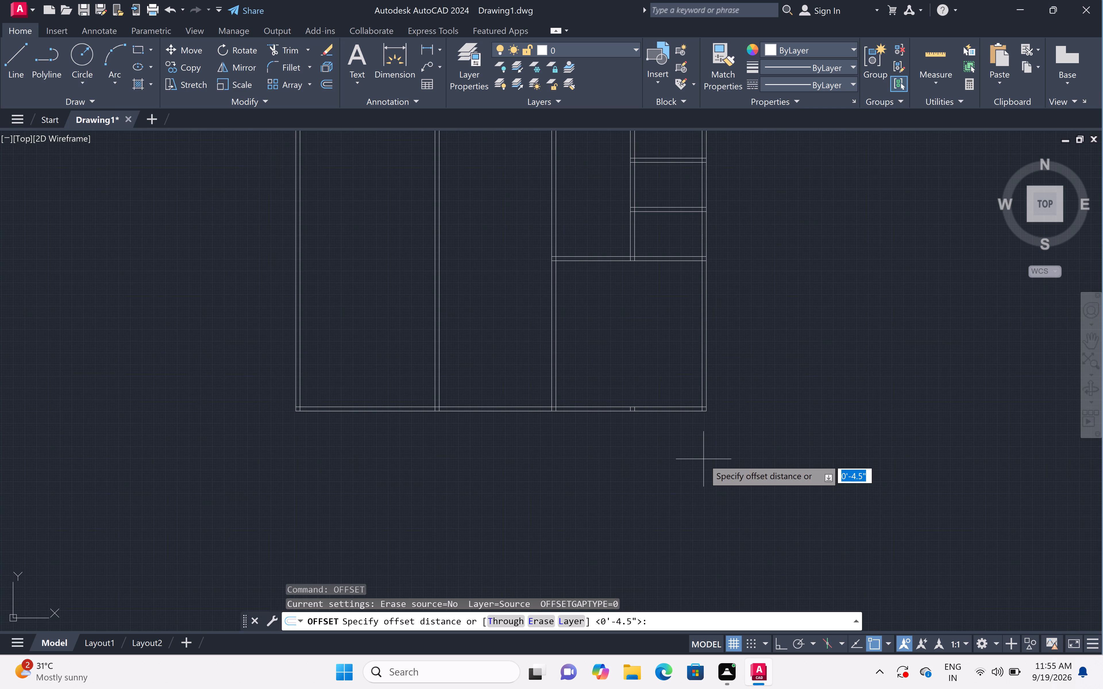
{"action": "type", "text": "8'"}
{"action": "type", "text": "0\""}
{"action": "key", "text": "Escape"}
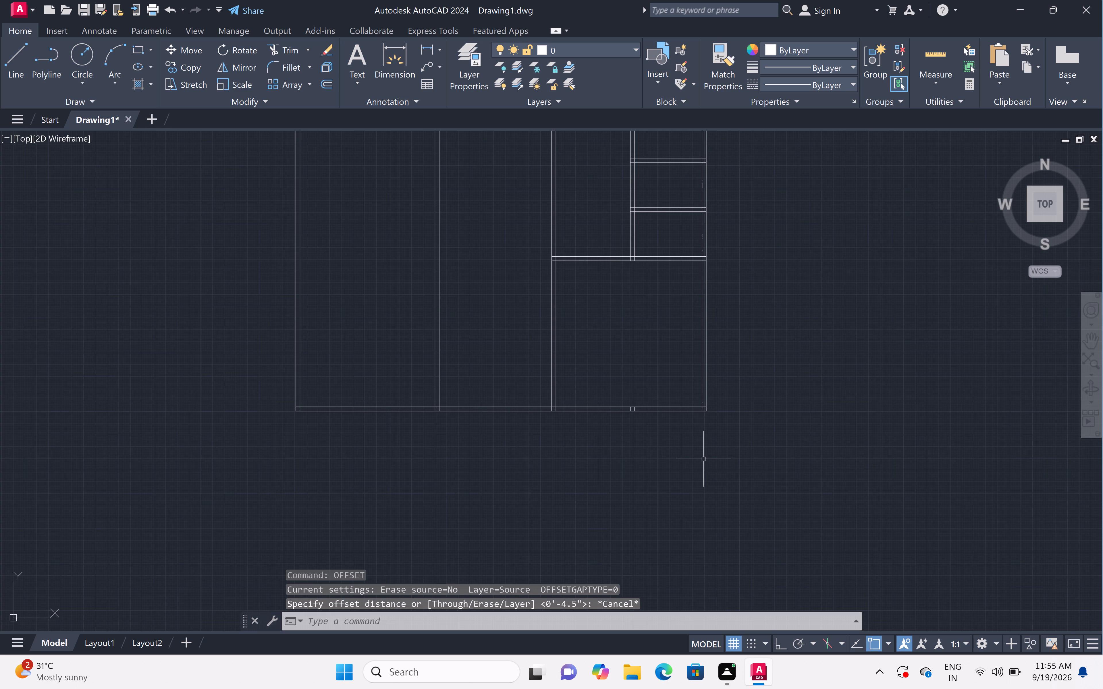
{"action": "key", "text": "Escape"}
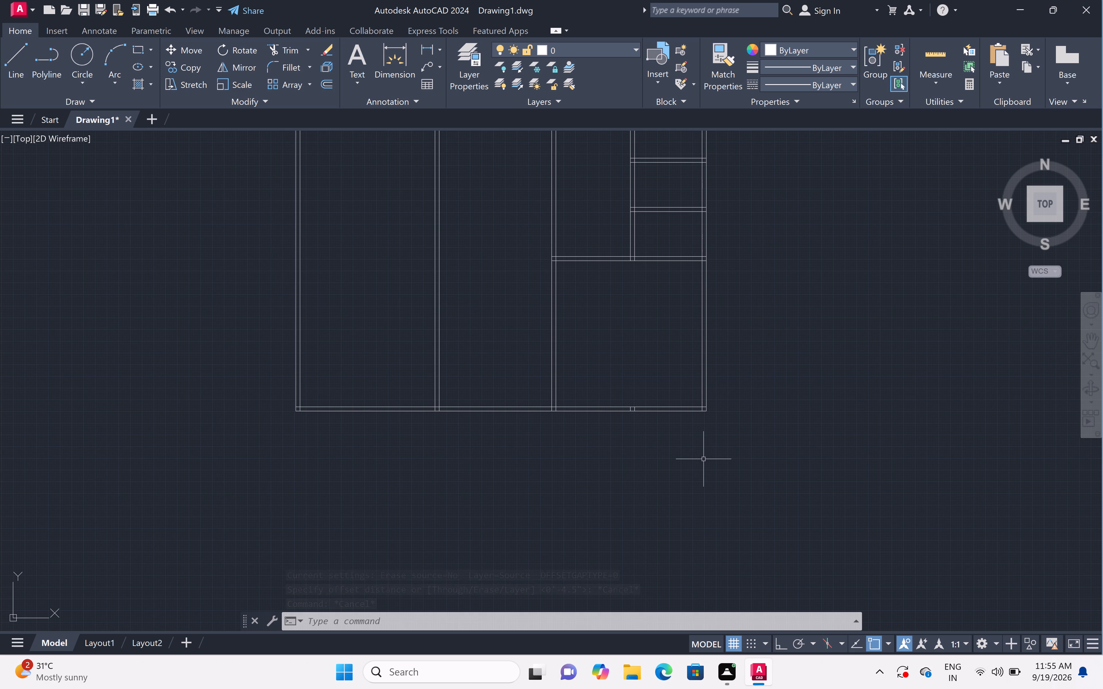
Offset the outer line of the bottom exterior wall 4' downward.
{"action": "type", "text": "4'"}
{"action": "key", "text": "space"}
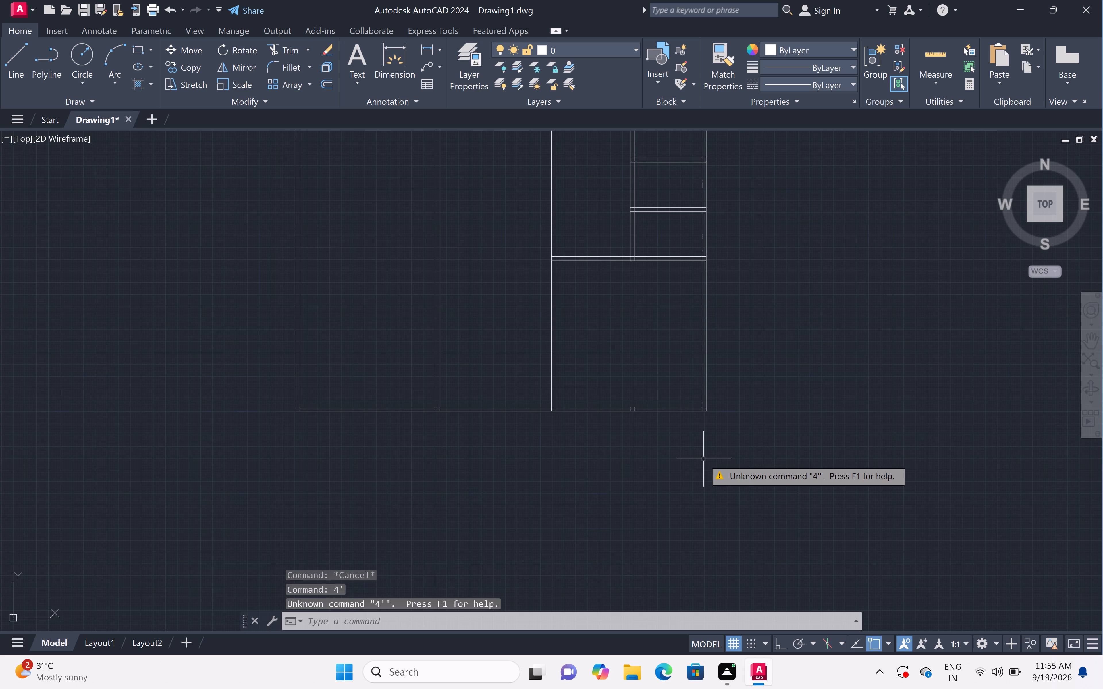
{"action": "type", "text": "off 4'"}
{"action": "key", "text": "space"}
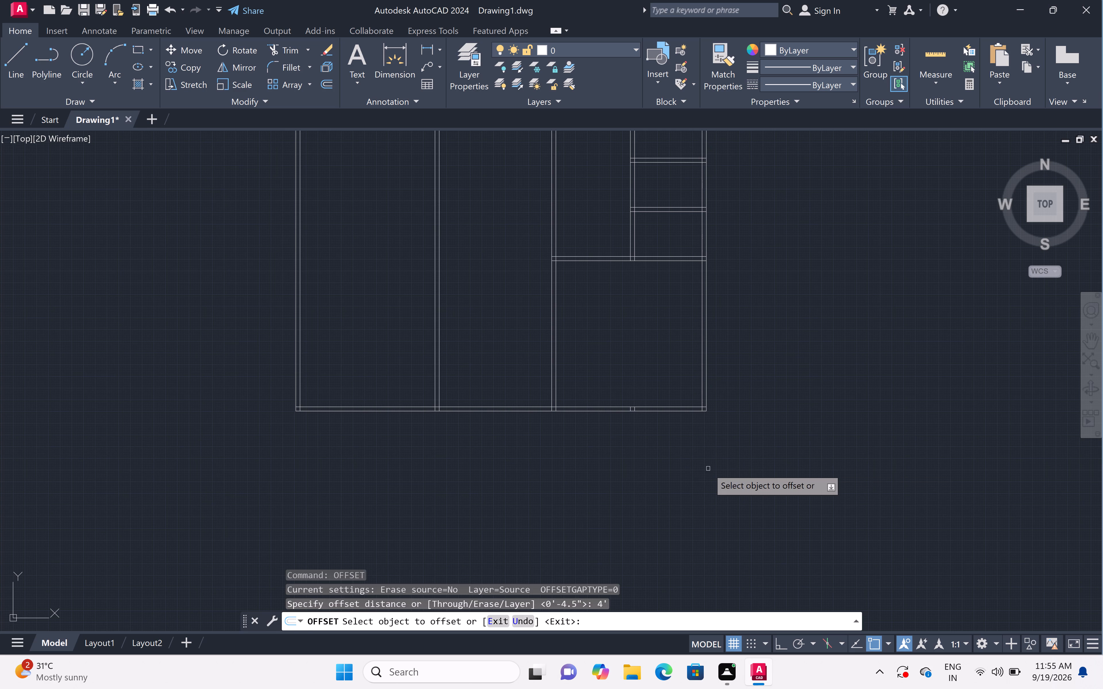
{"action": "left_click", "coordinate": [688, 411]}
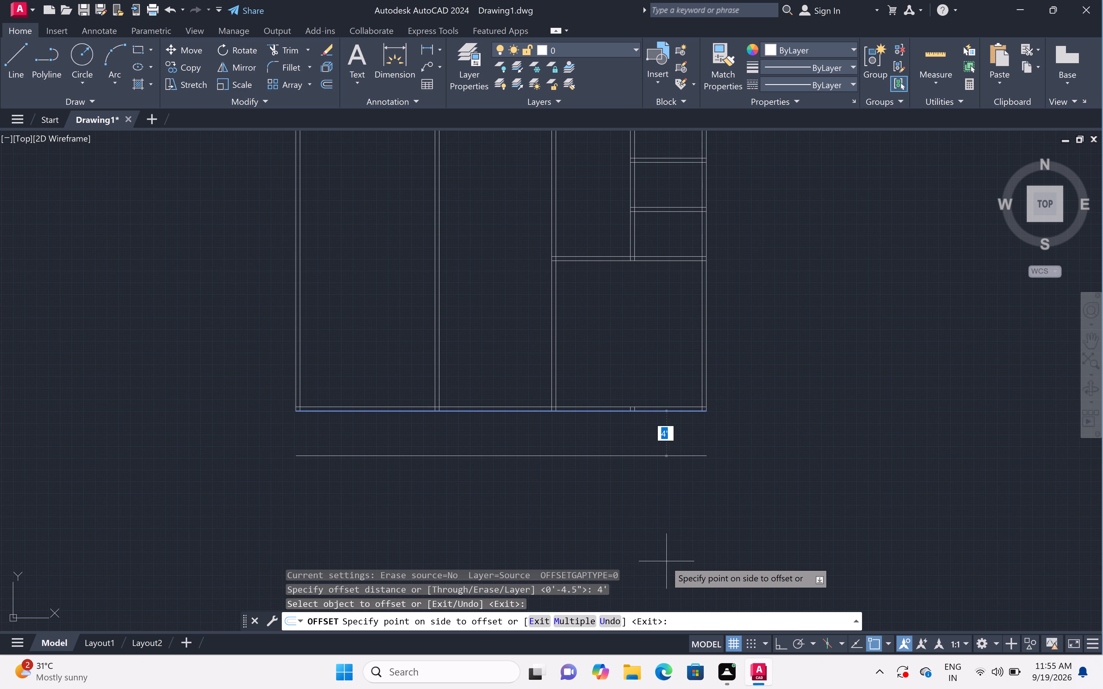
{"action": "double_click", "coordinate": [666, 562]}
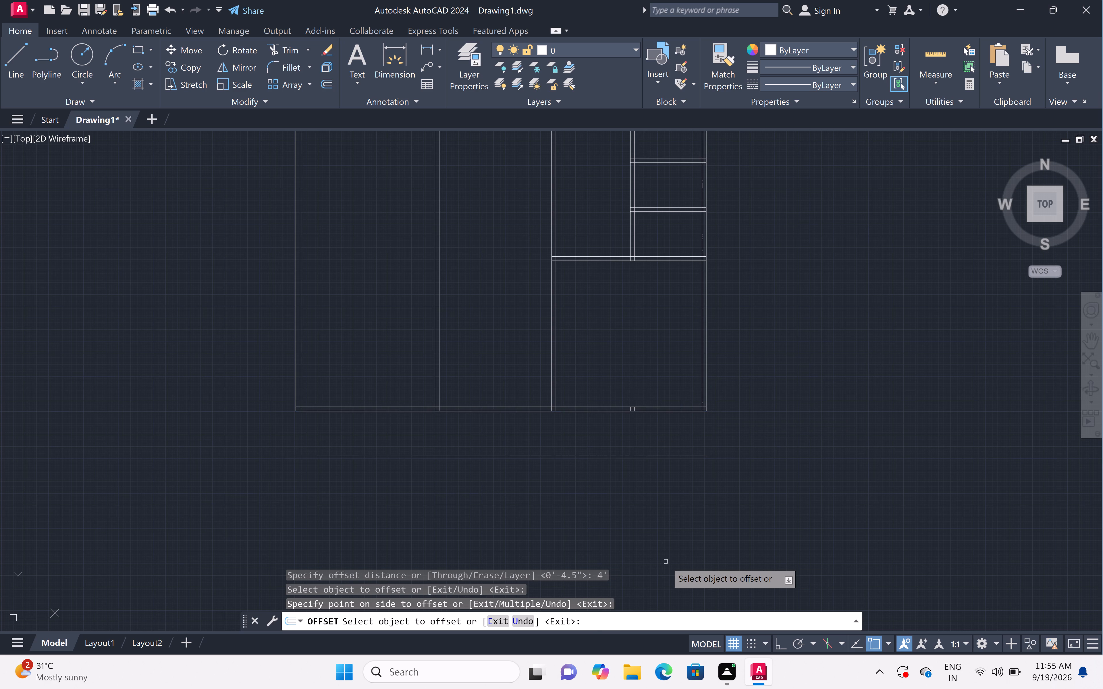
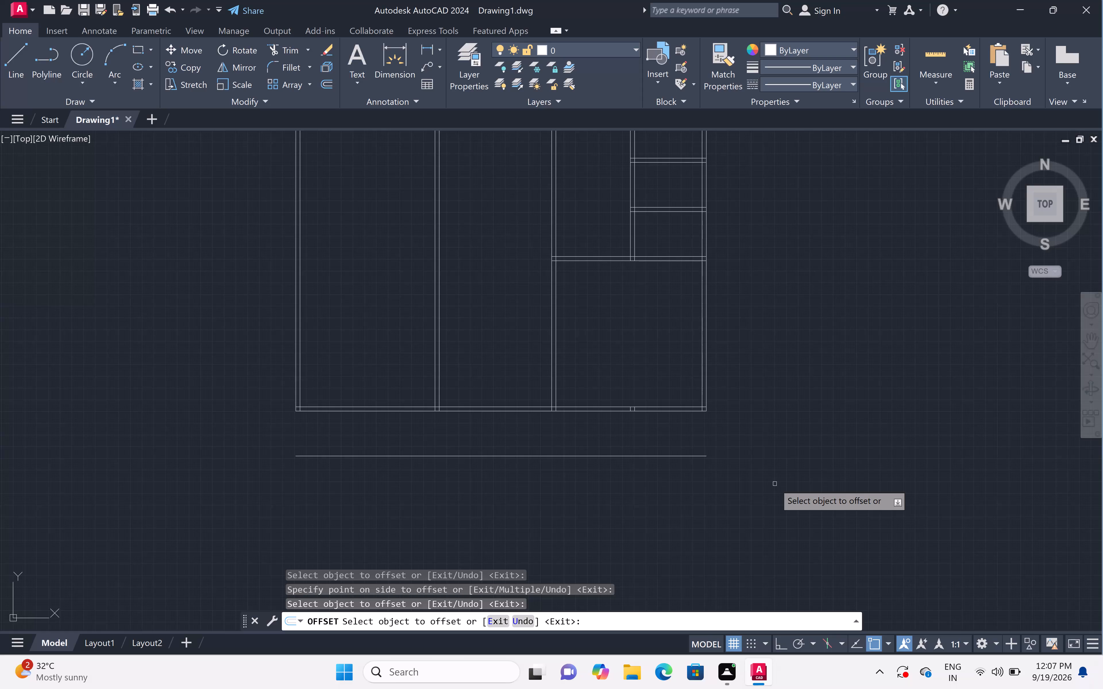
Extend the side exterior walls' lines and the two long vertical partitions down to the new offset line, using fences.
{"action": "key", "text": "Escape"}
{"action": "type", "text": "ex"}
{"action": "key", "text": "space"}
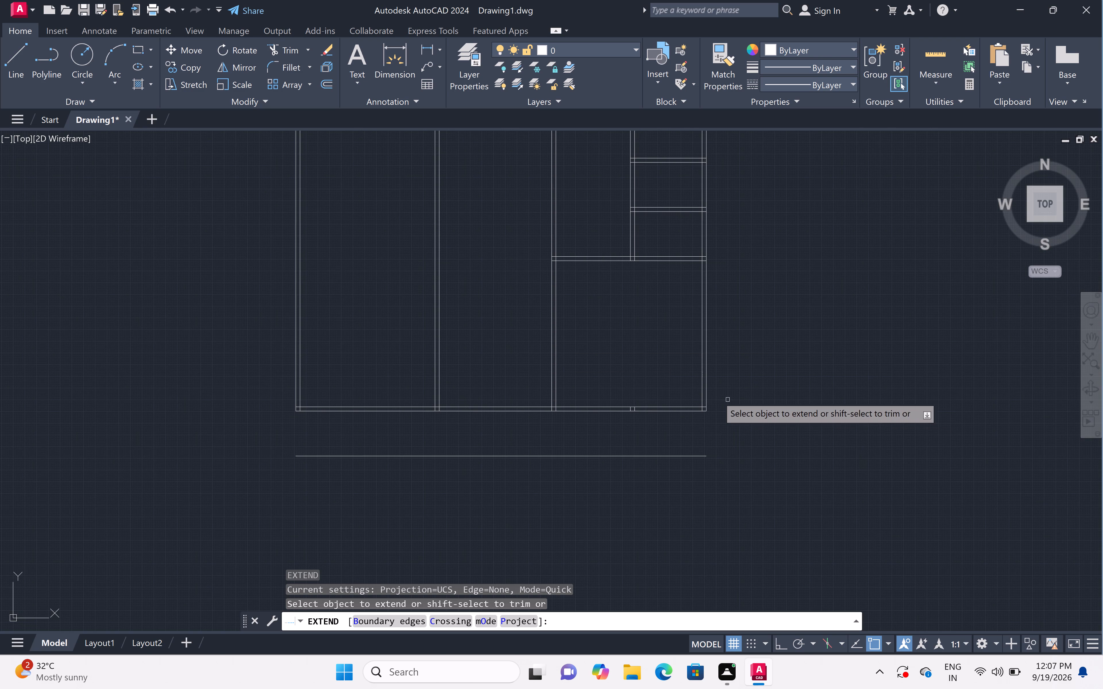
{"action": "left_click", "coordinate": [687, 384]}
{"action": "left_click", "coordinate": [733, 374]}
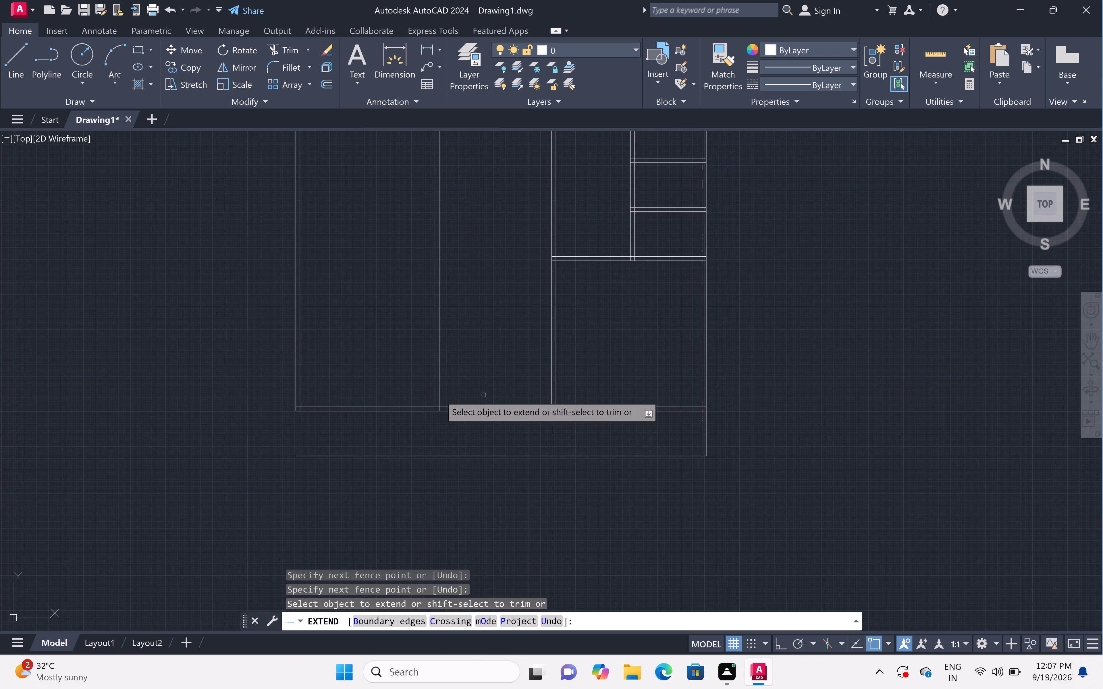
{"action": "double_click", "coordinate": [269, 383]}
{"action": "left_click", "coordinate": [366, 369]}
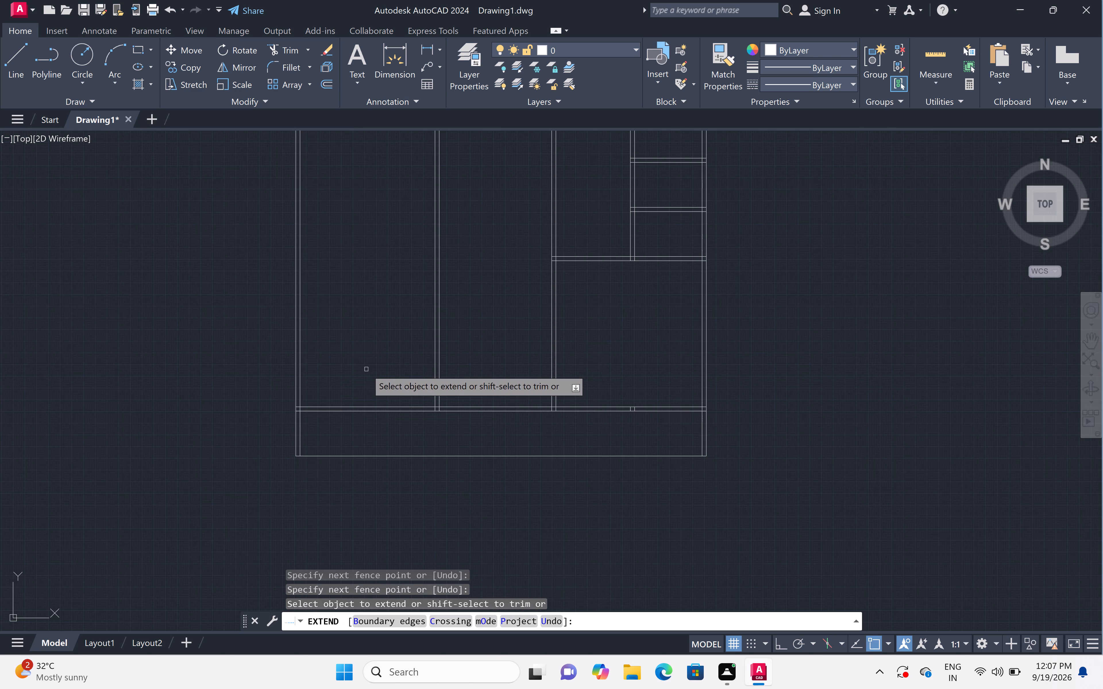
{"action": "left_click", "coordinate": [378, 371]}
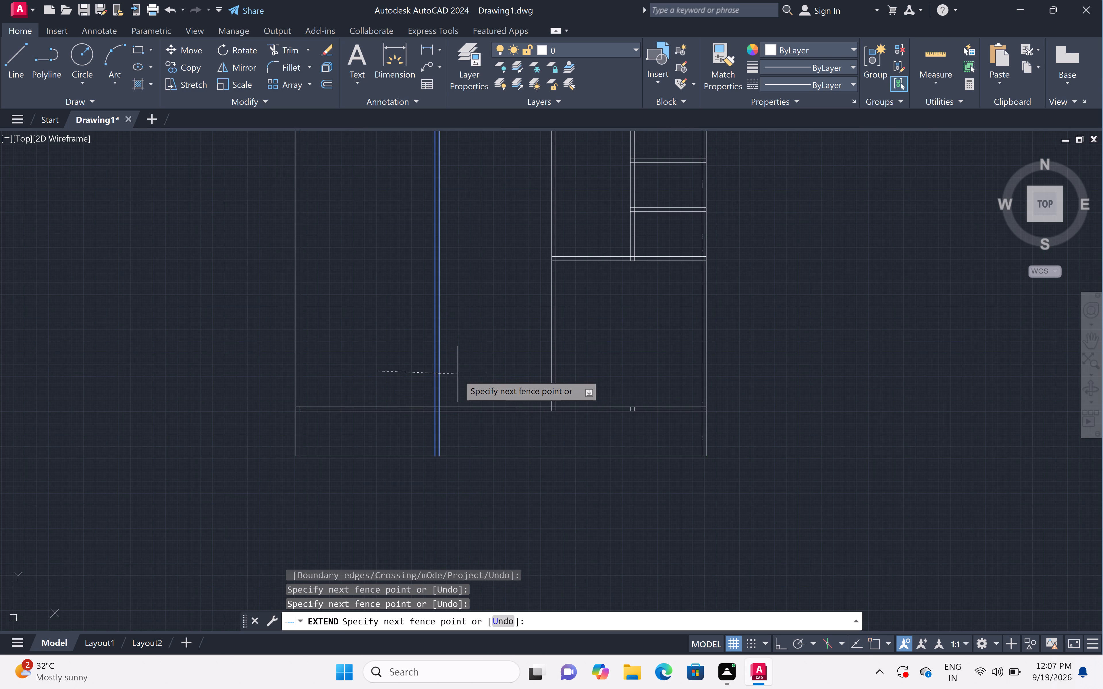
{"action": "double_click", "coordinate": [458, 374]}
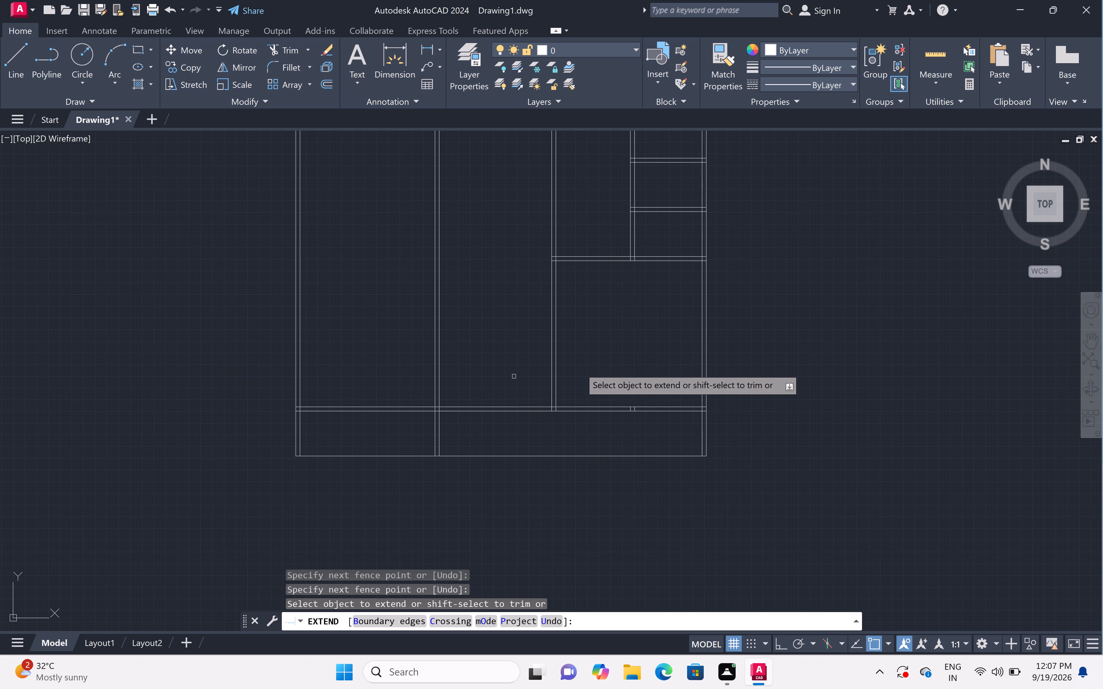
{"action": "double_click", "coordinate": [566, 388]}
{"action": "left_click", "coordinate": [516, 388]}
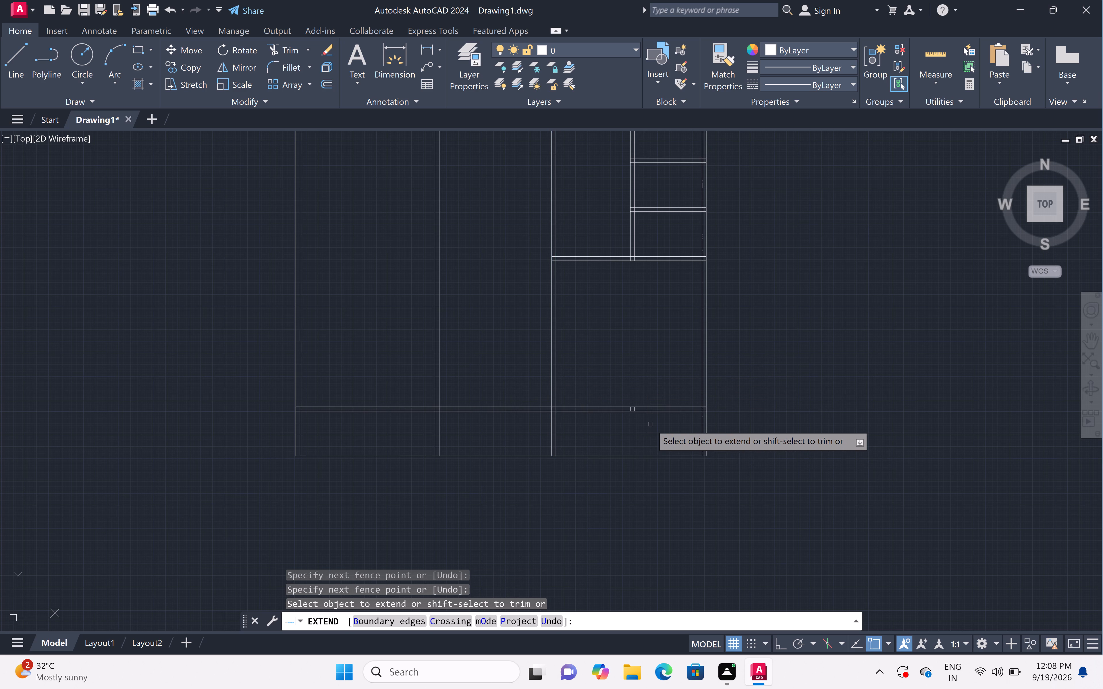
{"action": "key", "text": "Escape"}
Trim the short partition's two leftover stubs inside the bottom exterior wall, using a fence.
{"action": "type", "text": "tr"}
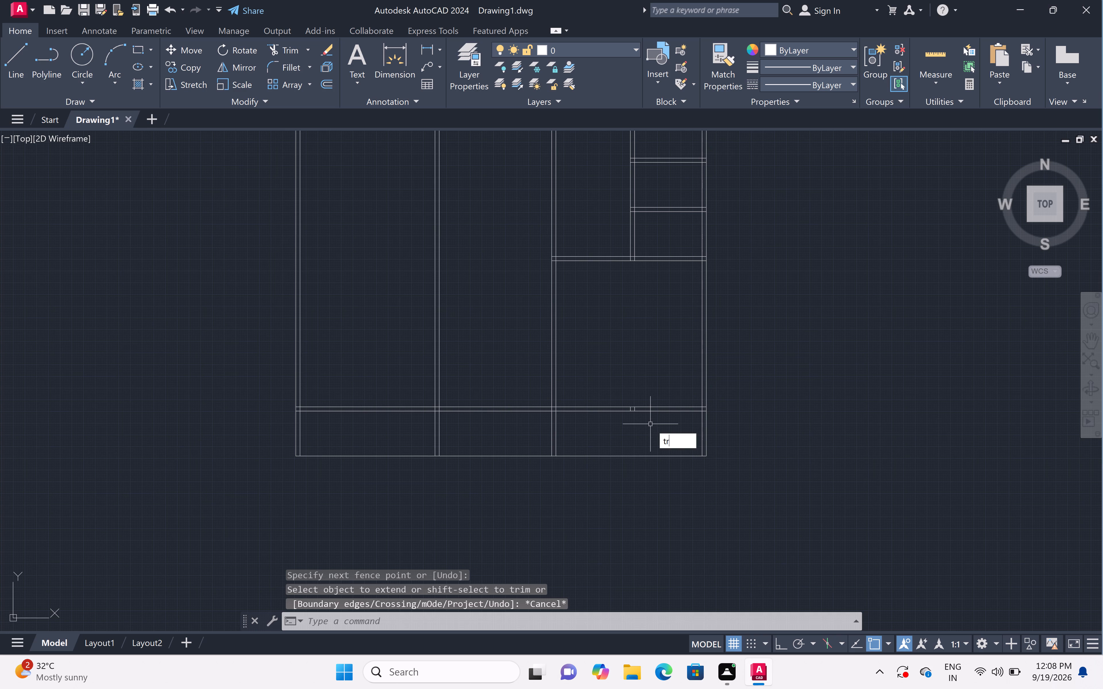
{"action": "key", "text": "space"}
{"action": "scroll", "coordinate": [627, 403], "scroll_direction": "up", "scroll_amount": 4}
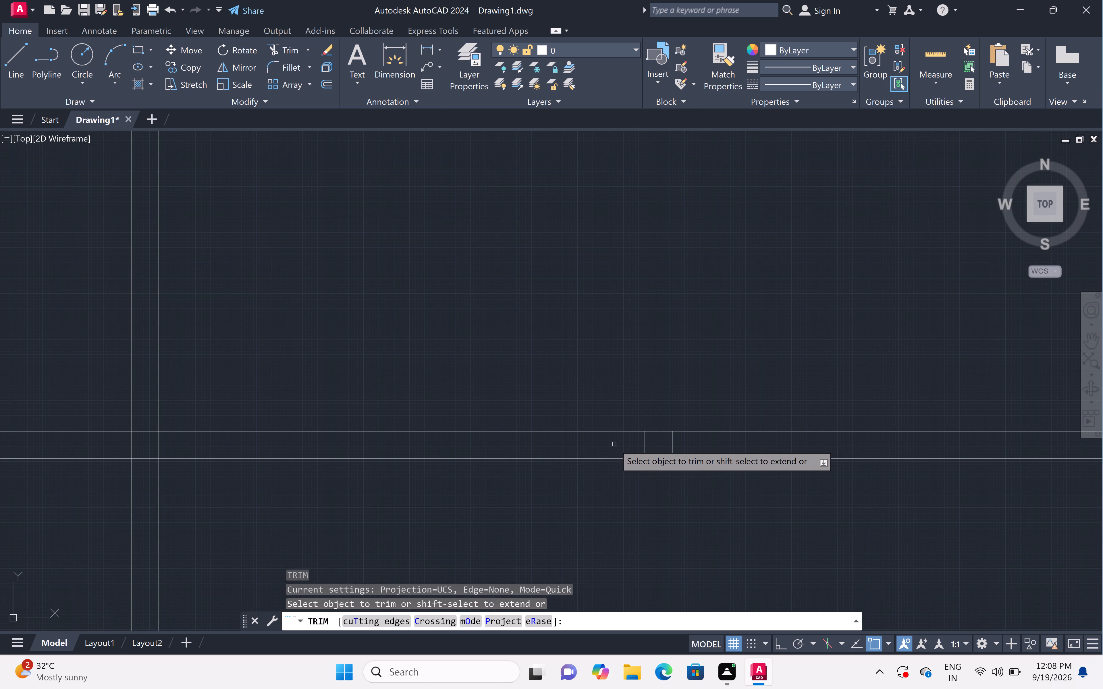
{"action": "left_click", "coordinate": [614, 444]}
{"action": "left_click", "coordinate": [703, 444]}
{"action": "scroll", "coordinate": [703, 441], "scroll_direction": "down", "scroll_amount": 6}
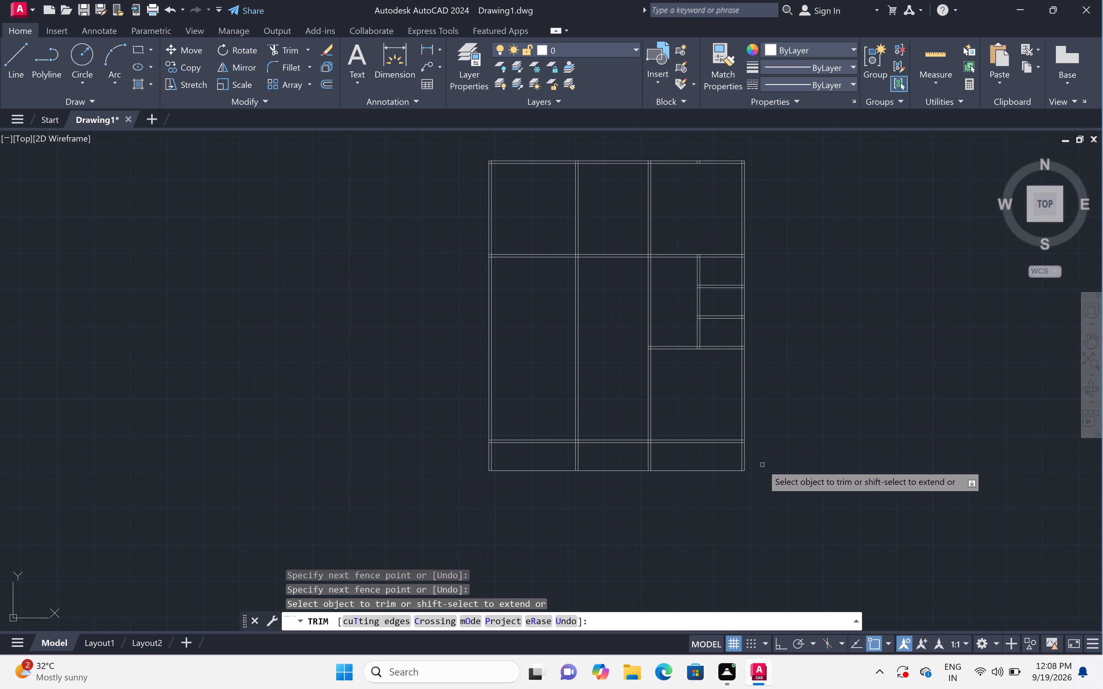
{"action": "key", "text": "Escape"}
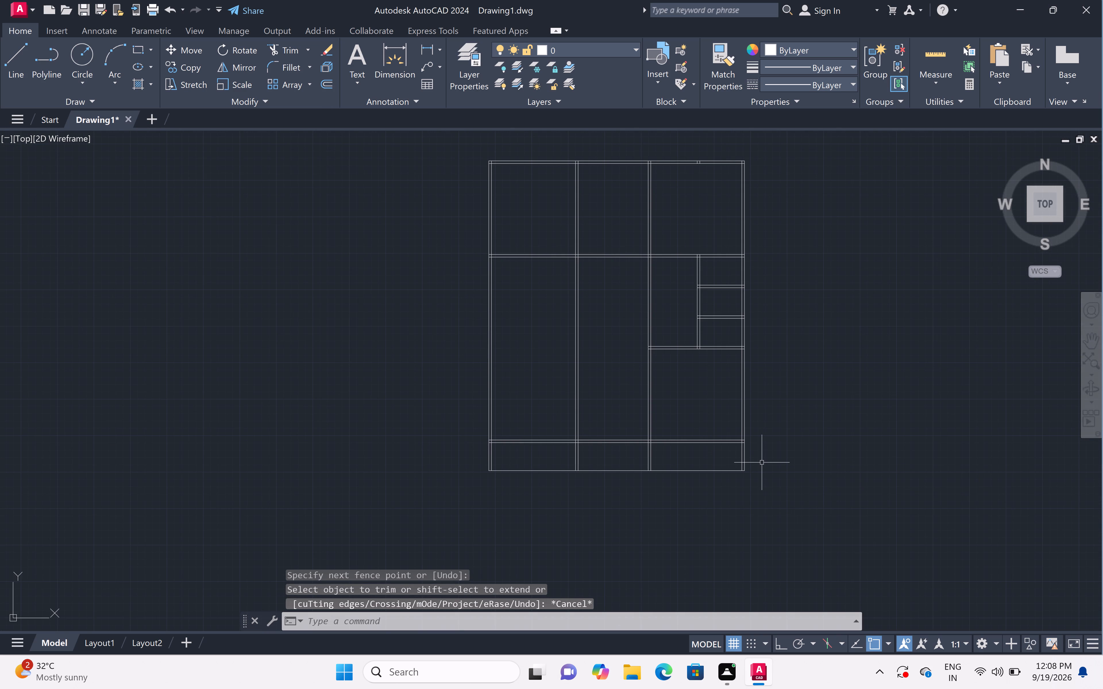
{"action": "key", "text": "Escape"}
Trim the inner line of the right exterior wall in the strip below the bottom wall.
{"action": "key", "text": "t"}
{"action": "type", "text": "r"}
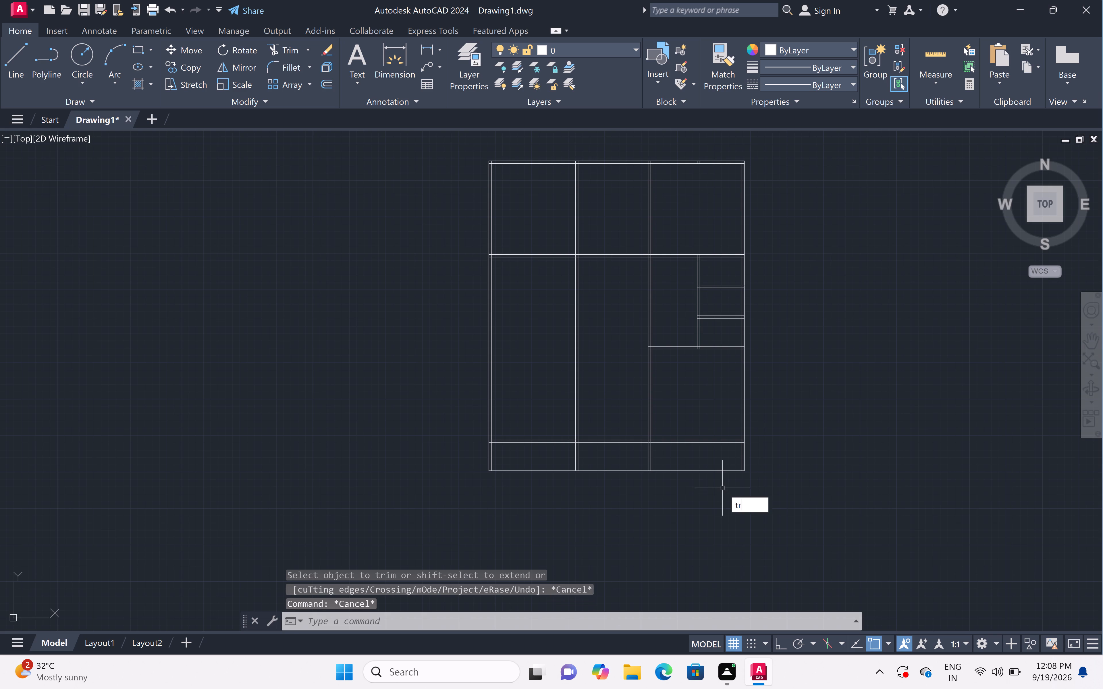
{"action": "key", "text": "space"}
{"action": "scroll", "coordinate": [722, 464], "scroll_direction": "up", "scroll_amount": 4}
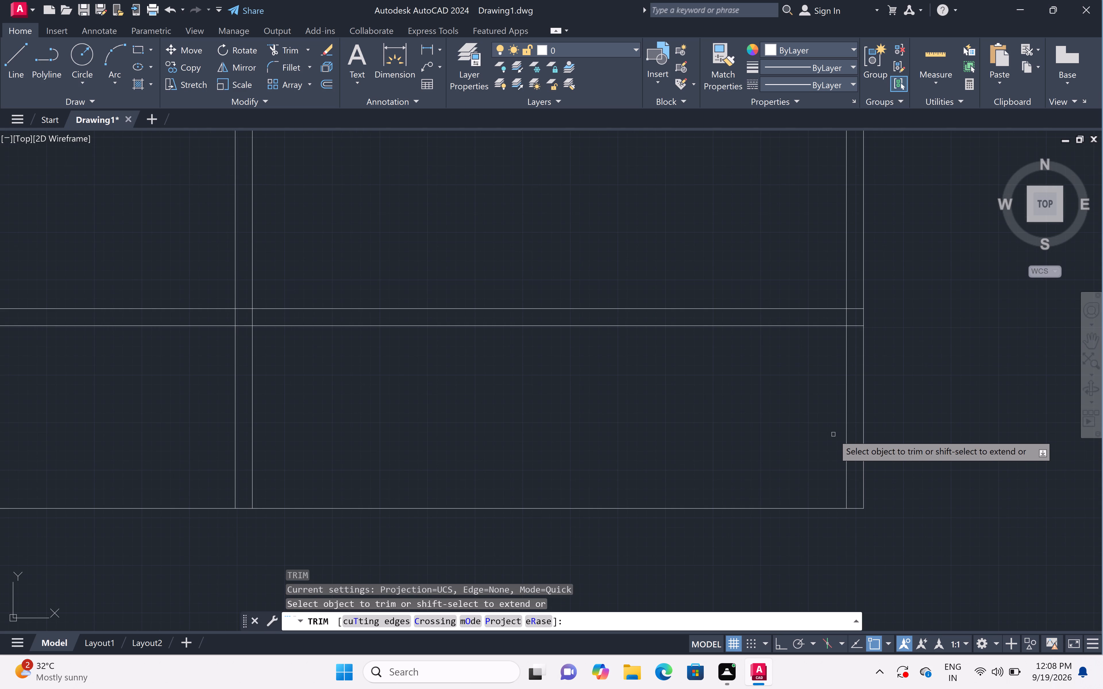
{"action": "double_click", "coordinate": [848, 408]}
{"action": "scroll", "coordinate": [849, 406], "scroll_direction": "down", "scroll_amount": 5}
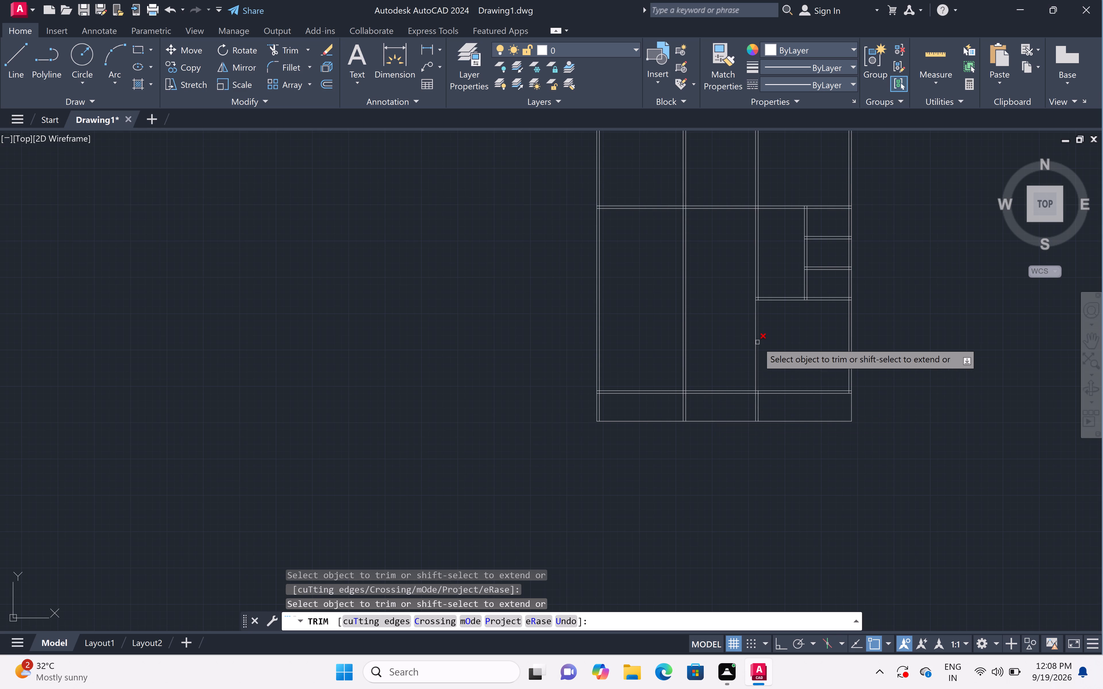
{"action": "key", "text": "Escape"}
Extend the lowest interior cross wall's two lines leftward through both long partitions to the left exterior wall, using fences.
{"action": "type", "text": "ex"}
{"action": "key", "text": "space"}
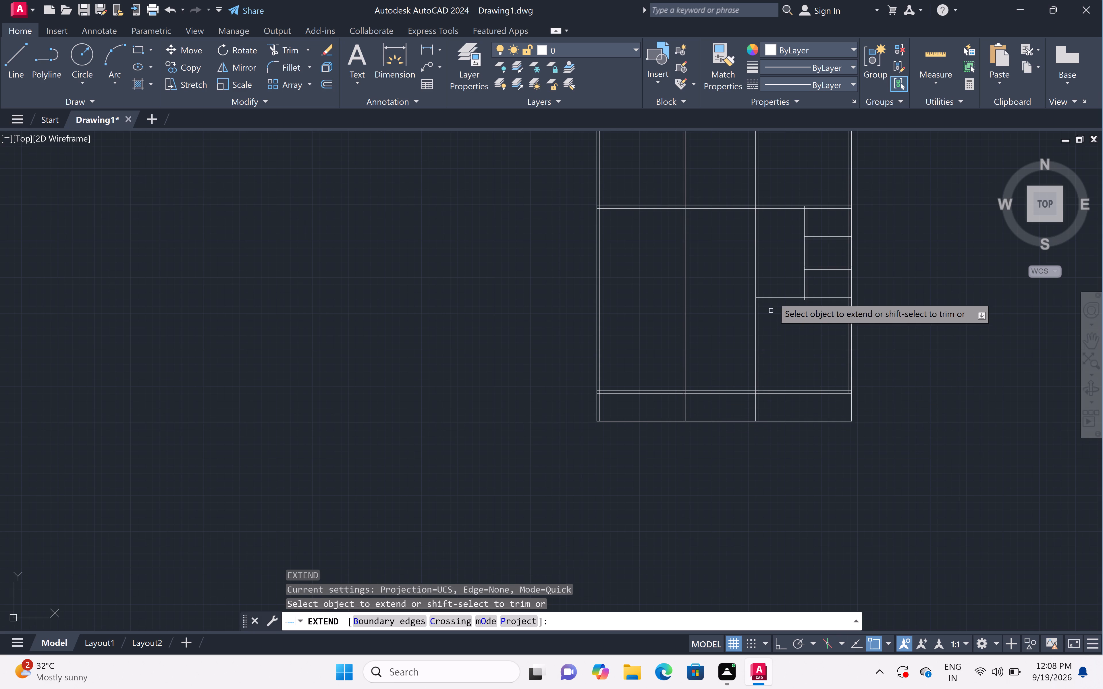
{"action": "double_click", "coordinate": [773, 291]}
{"action": "left_click", "coordinate": [781, 331]}
{"action": "left_click", "coordinate": [721, 273]}
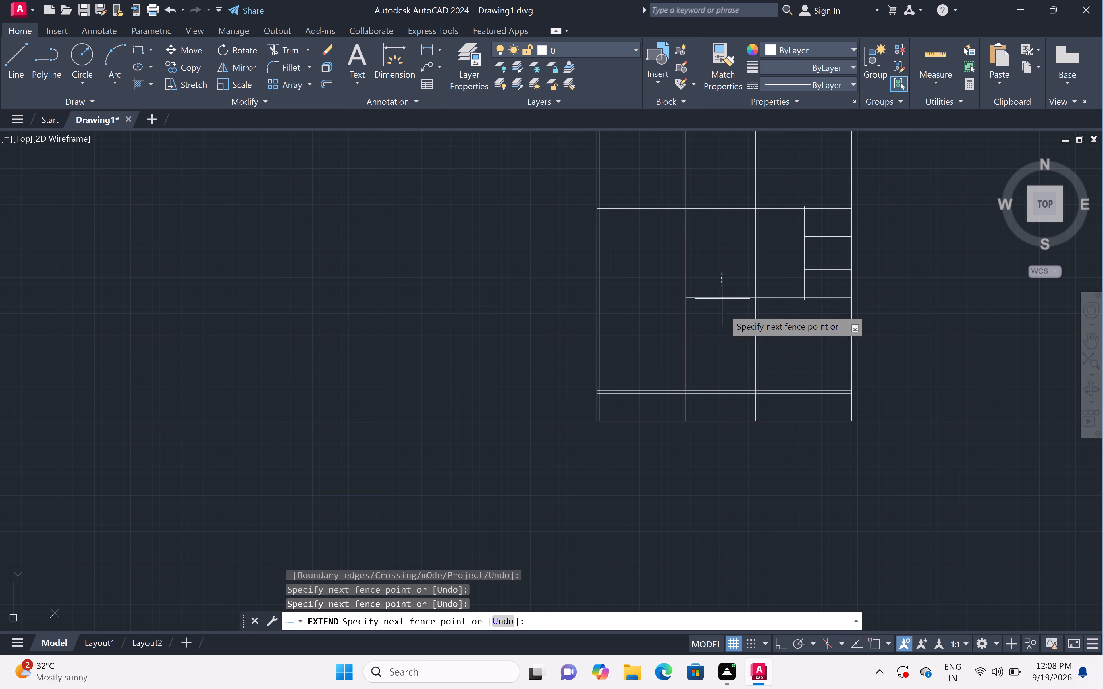
{"action": "left_click", "coordinate": [726, 338]}
{"action": "double_click", "coordinate": [722, 288]}
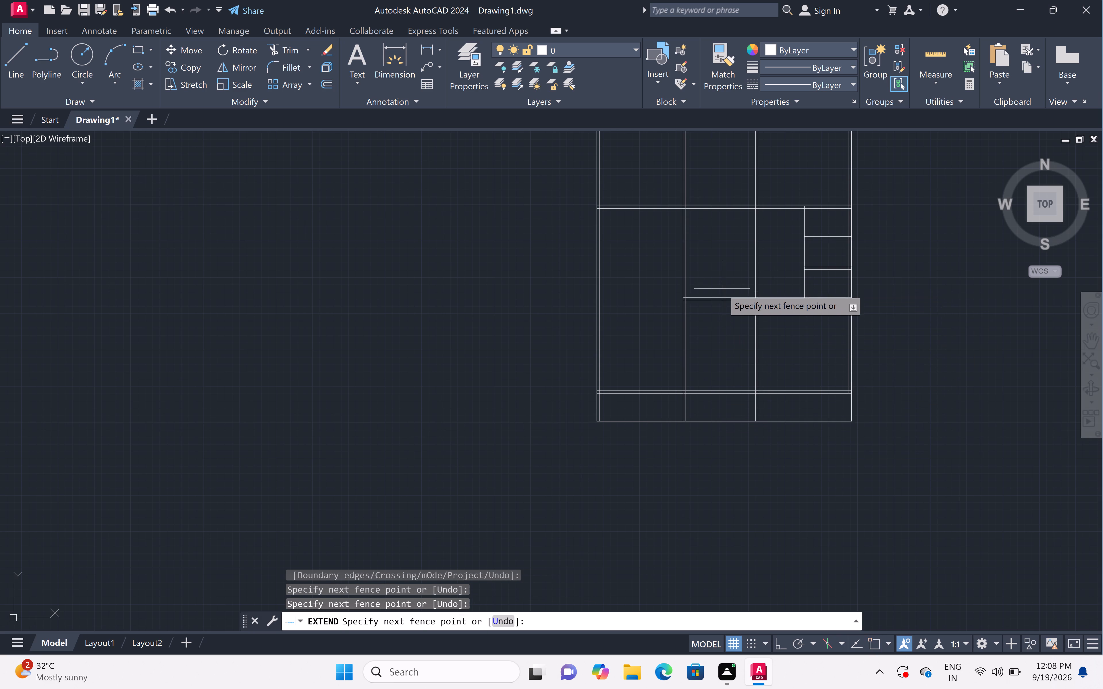
{"action": "double_click", "coordinate": [702, 332]}
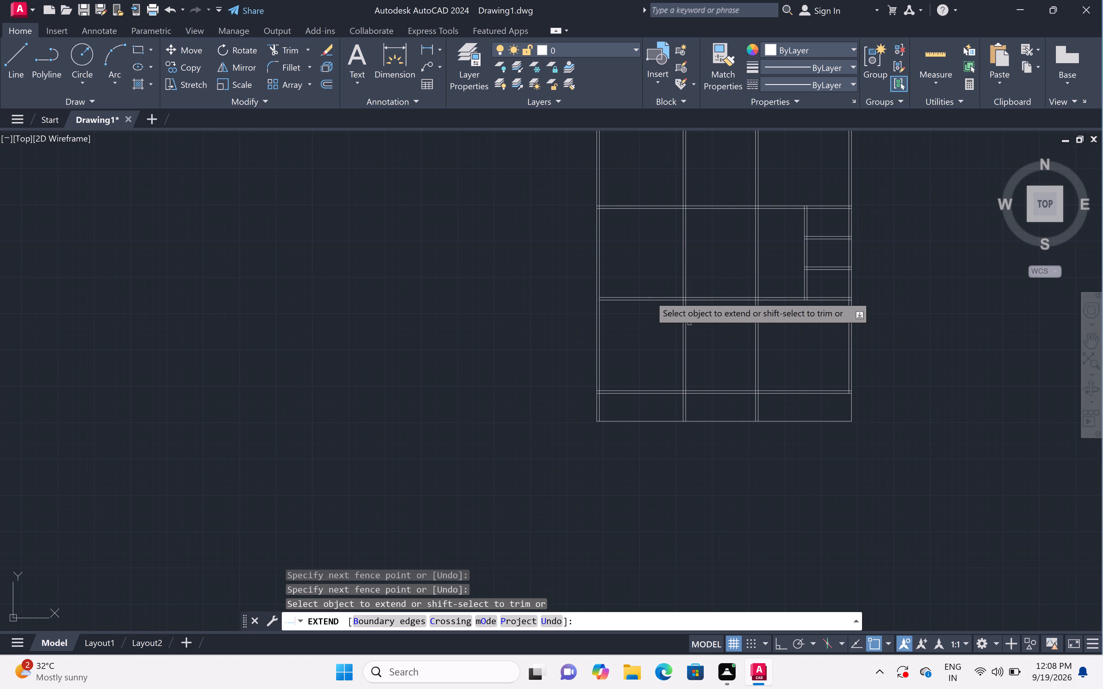
{"action": "double_click", "coordinate": [645, 282]}
{"action": "left_click", "coordinate": [645, 352]}
{"action": "key", "text": "Escape"}
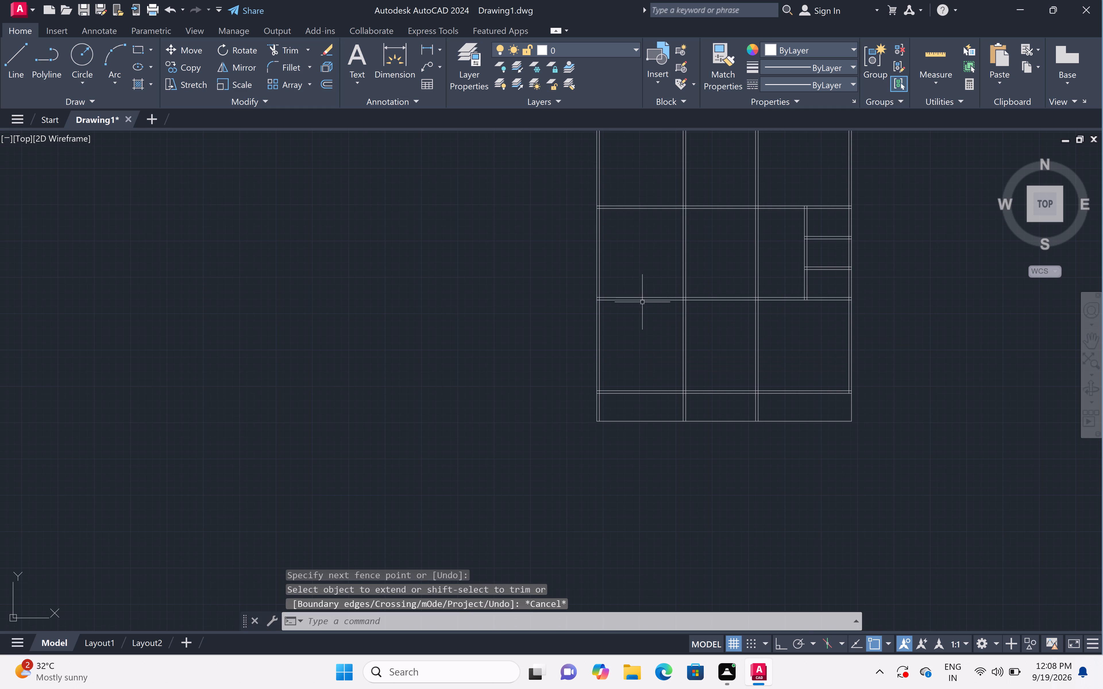
Trim the second vertical partition's two lines between the upper and lower interior cross walls, using a fence.
{"action": "scroll", "coordinate": [642, 290], "scroll_direction": "up", "scroll_amount": 3}
{"action": "scroll", "coordinate": [642, 290], "scroll_direction": "down", "scroll_amount": 5}
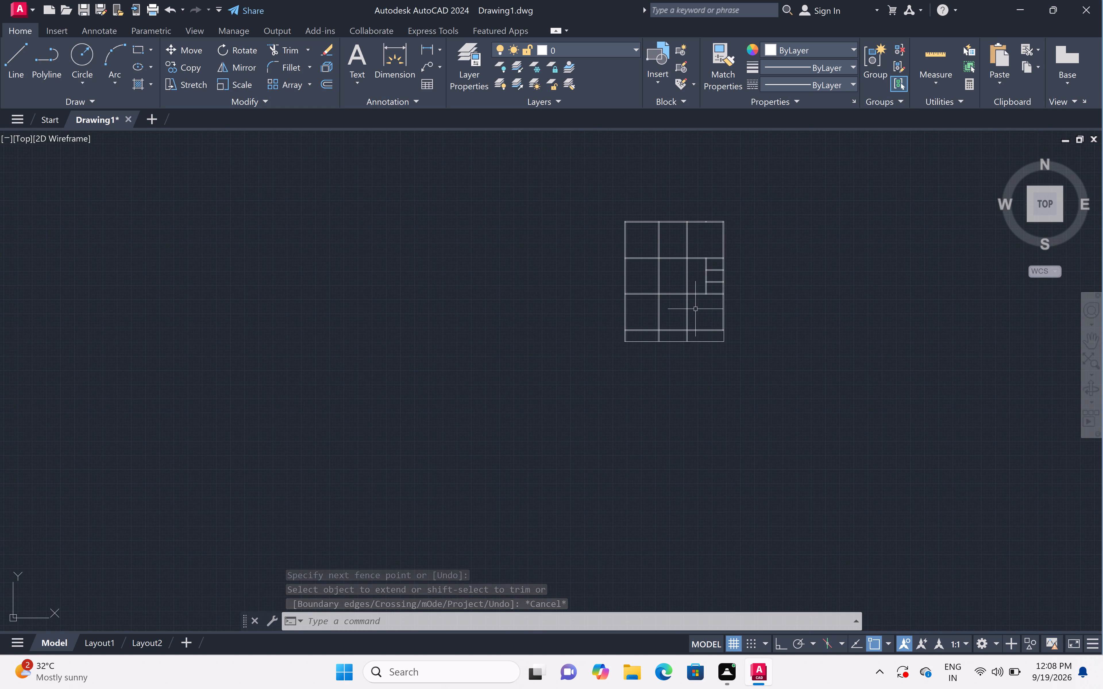
{"action": "type", "text": "tr"}
{"action": "key", "text": "space"}
{"action": "scroll", "coordinate": [696, 248], "scroll_direction": "up", "scroll_amount": 2}
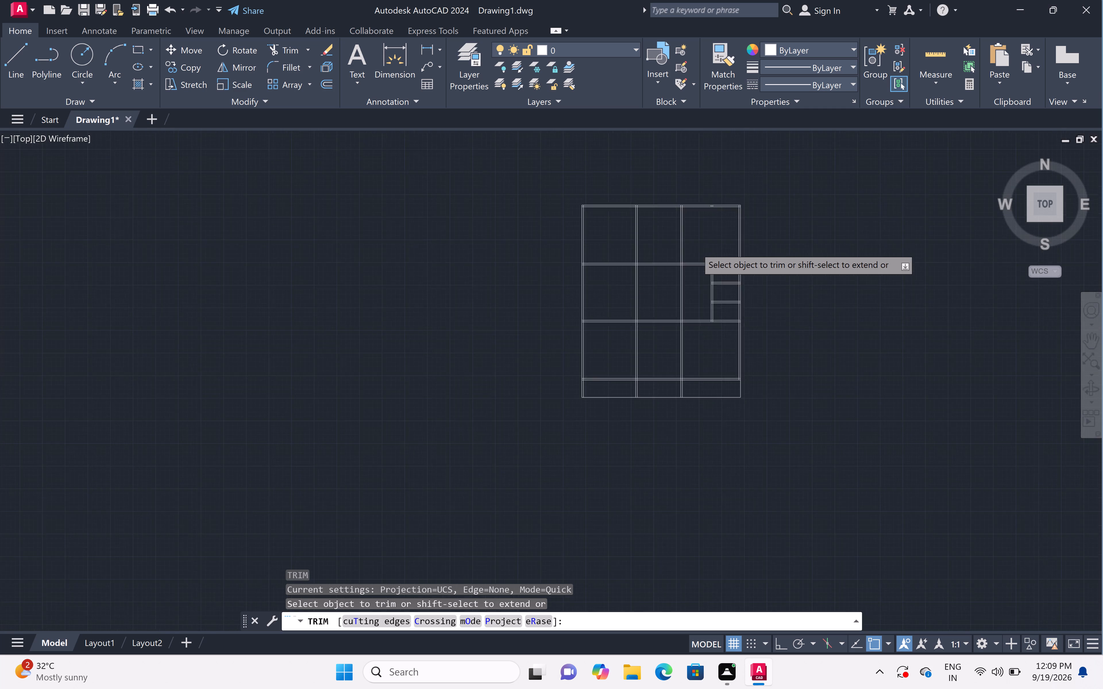
{"action": "left_click", "coordinate": [680, 312]}
{"action": "left_click", "coordinate": [662, 328]}
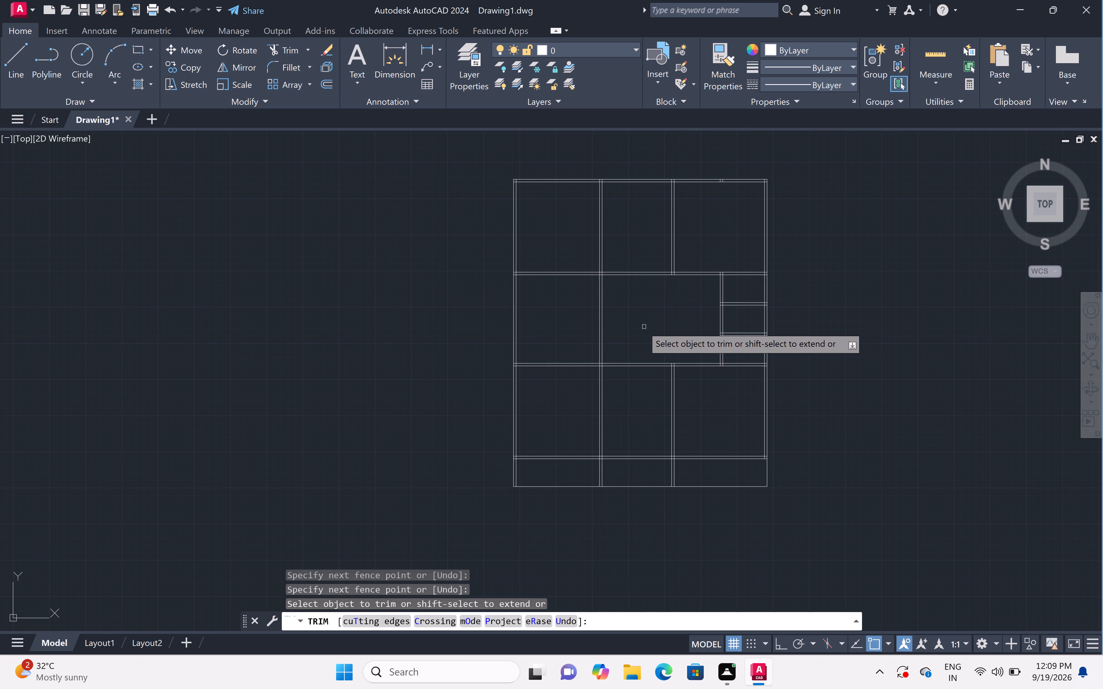
{"action": "key", "text": "Escape"}
Create a new layer in the Layer Properties Manager.
{"action": "scroll", "coordinate": [630, 281], "scroll_direction": "up", "scroll_amount": 1}
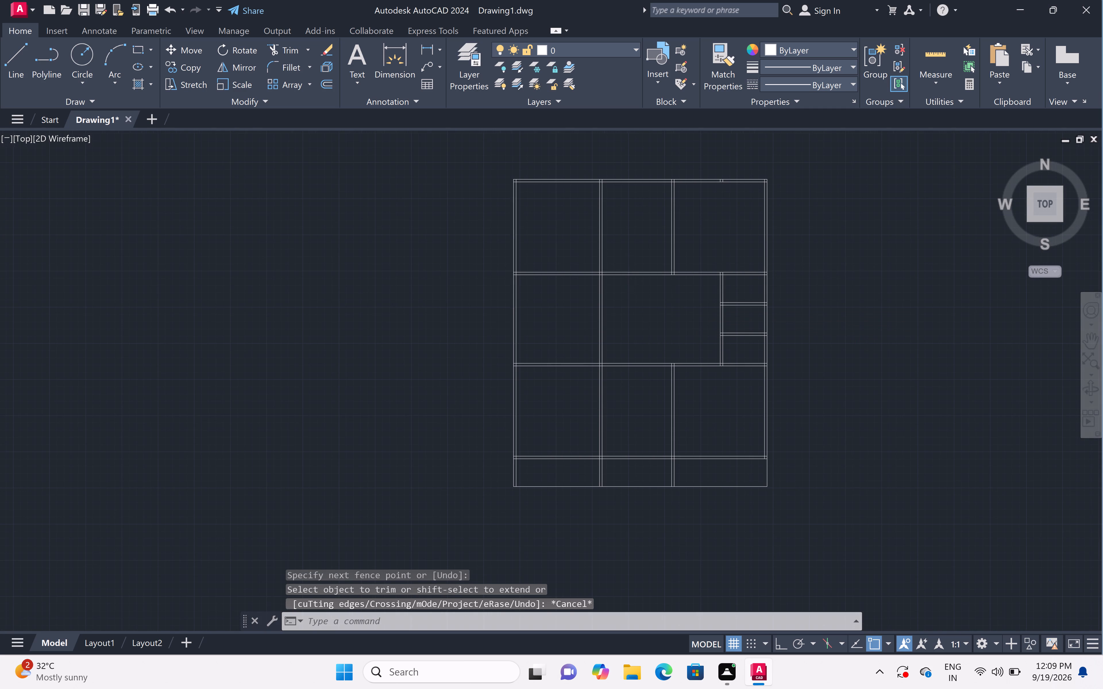
{"action": "scroll", "coordinate": [559, 178], "scroll_direction": "down", "scroll_amount": 3}
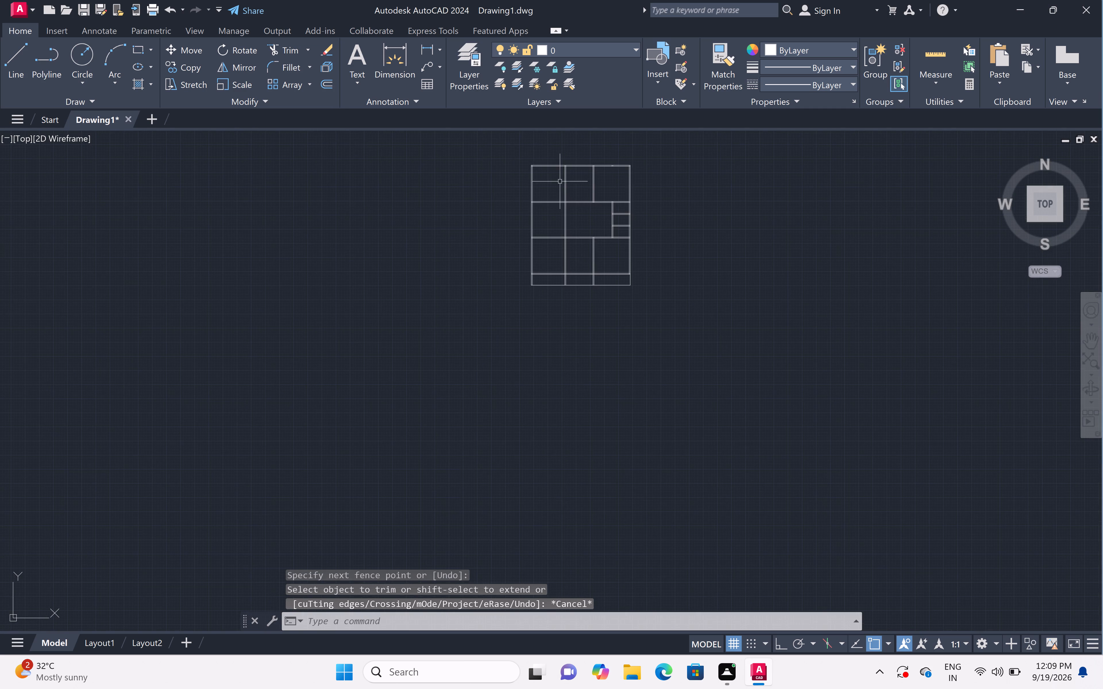
{"action": "scroll", "coordinate": [556, 155], "scroll_direction": "up", "scroll_amount": 3}
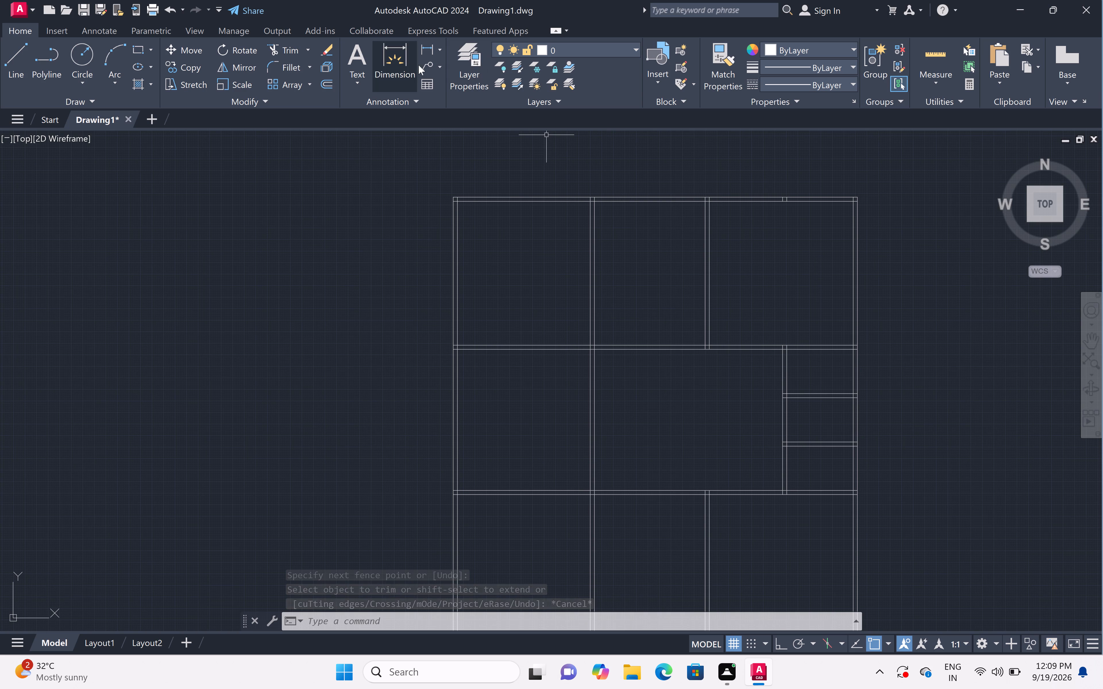
{"action": "left_click", "coordinate": [466, 60]}
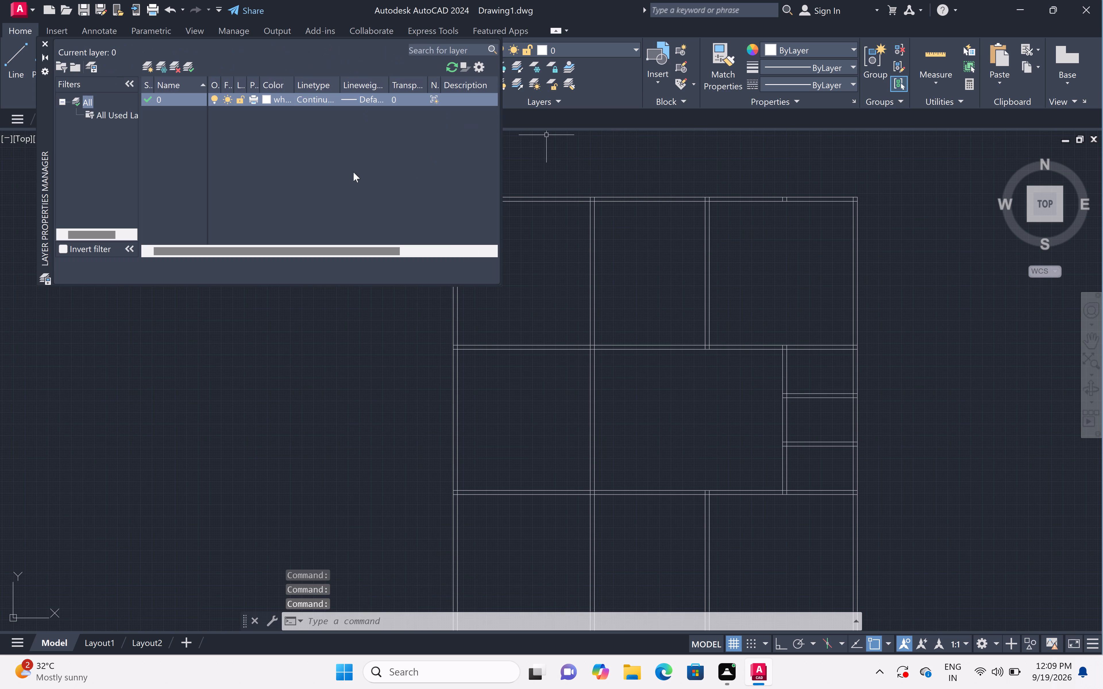
{"action": "right_click", "coordinate": [257, 150]}
{"action": "left_click", "coordinate": [317, 210]}
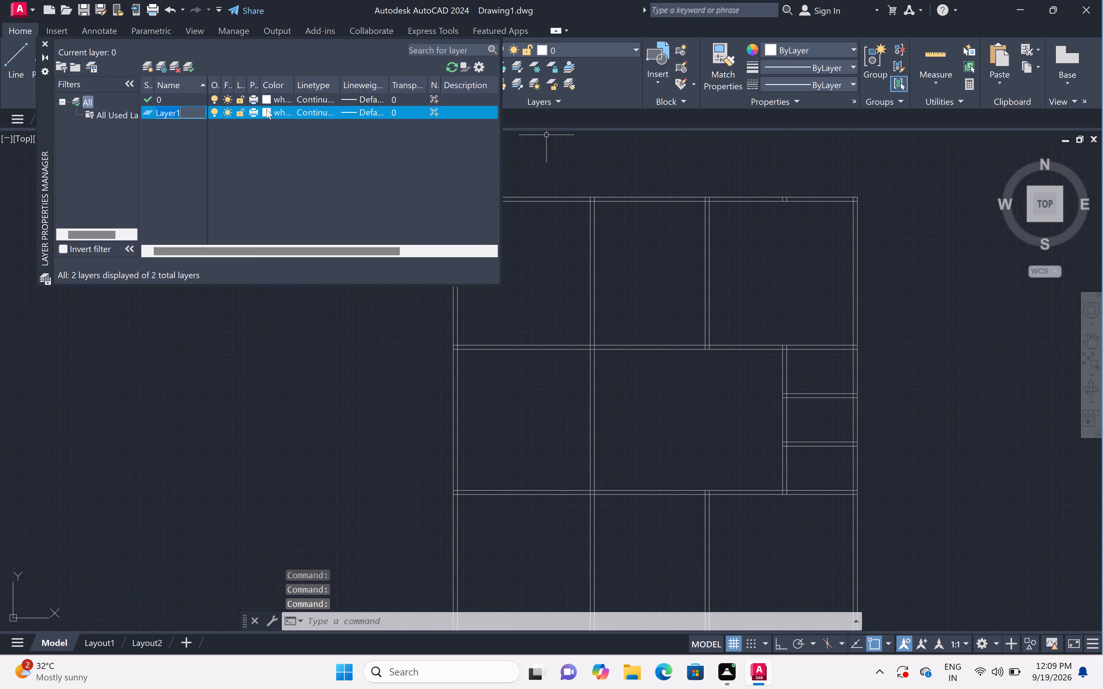
Set the new layer's colour to index colour 130 (cyan).
{"action": "double_click", "coordinate": [267, 106]}
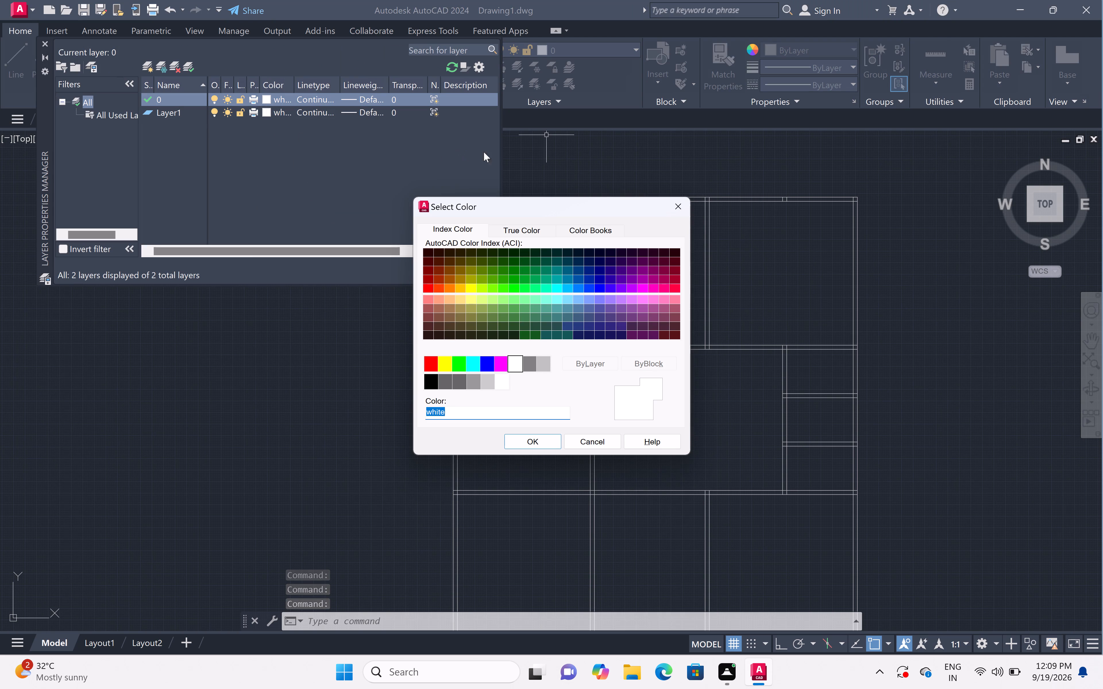
{"action": "left_click", "coordinate": [672, 207]}
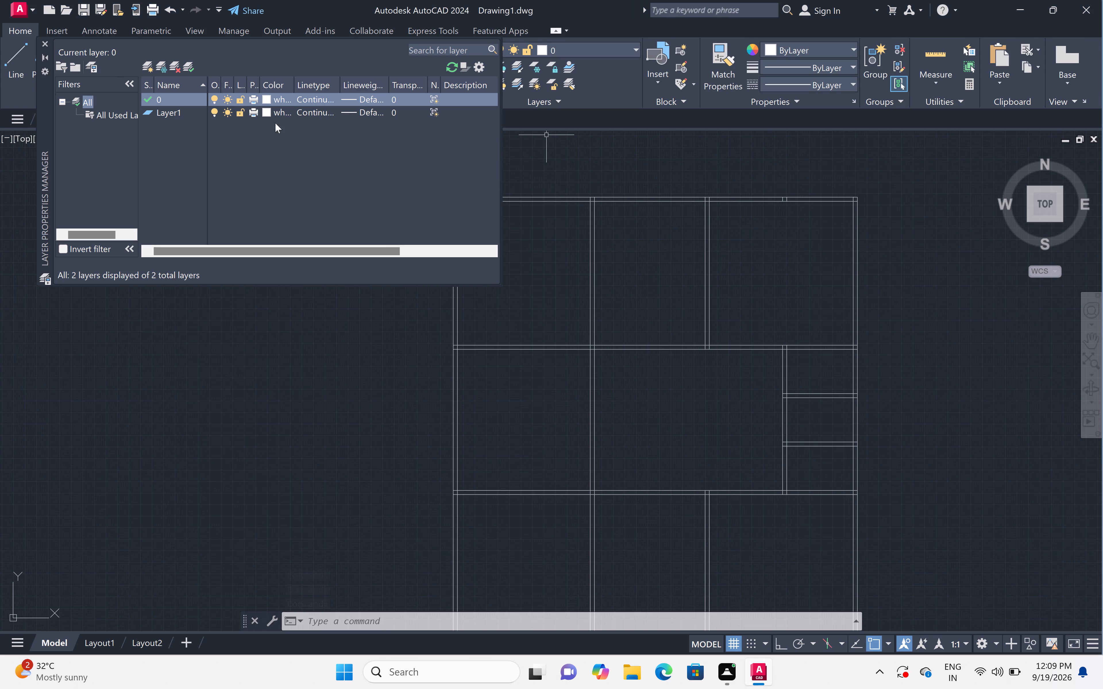
{"action": "left_click", "coordinate": [267, 111]}
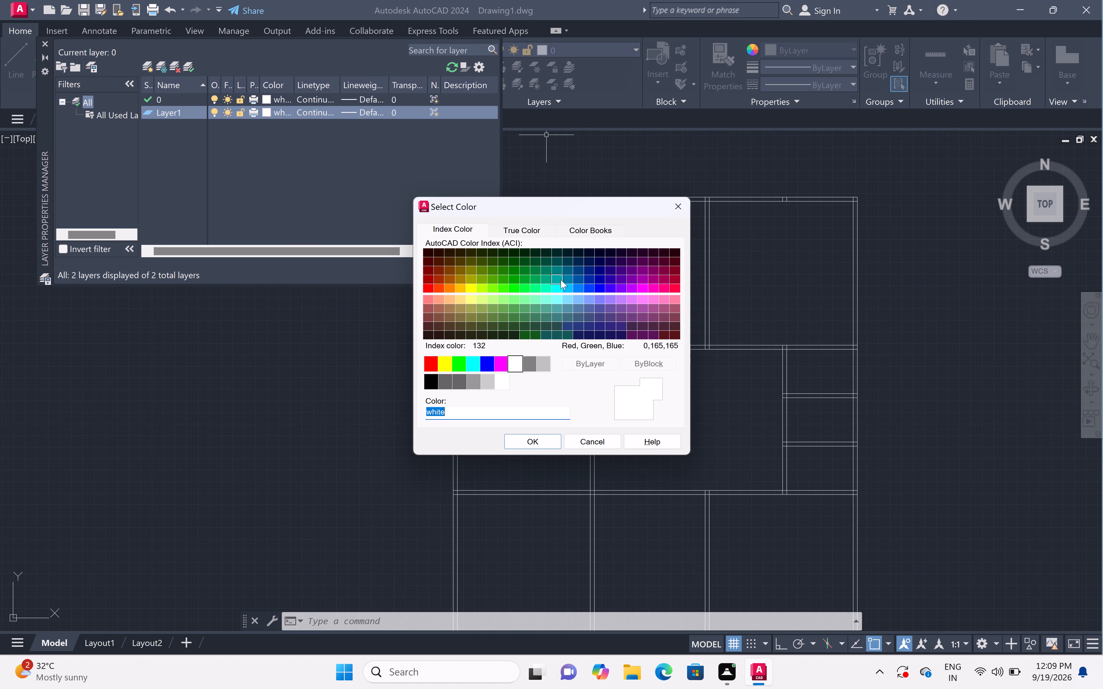
{"action": "left_click", "coordinate": [551, 277]}
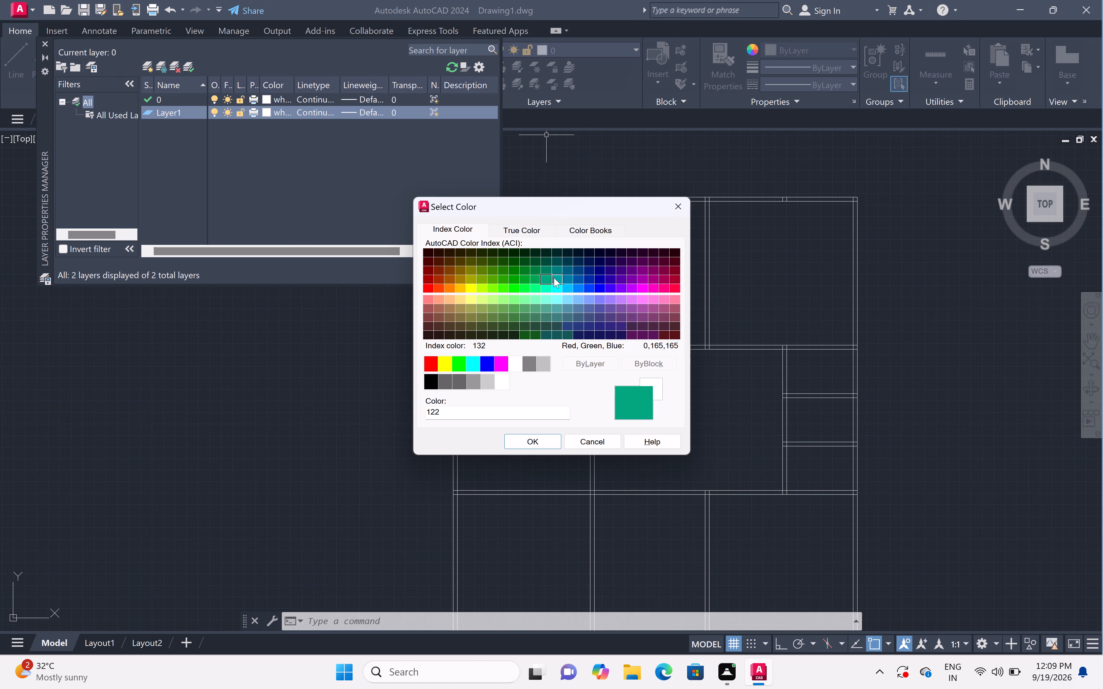
{"action": "left_click", "coordinate": [554, 278]}
{"action": "left_click", "coordinate": [545, 287]}
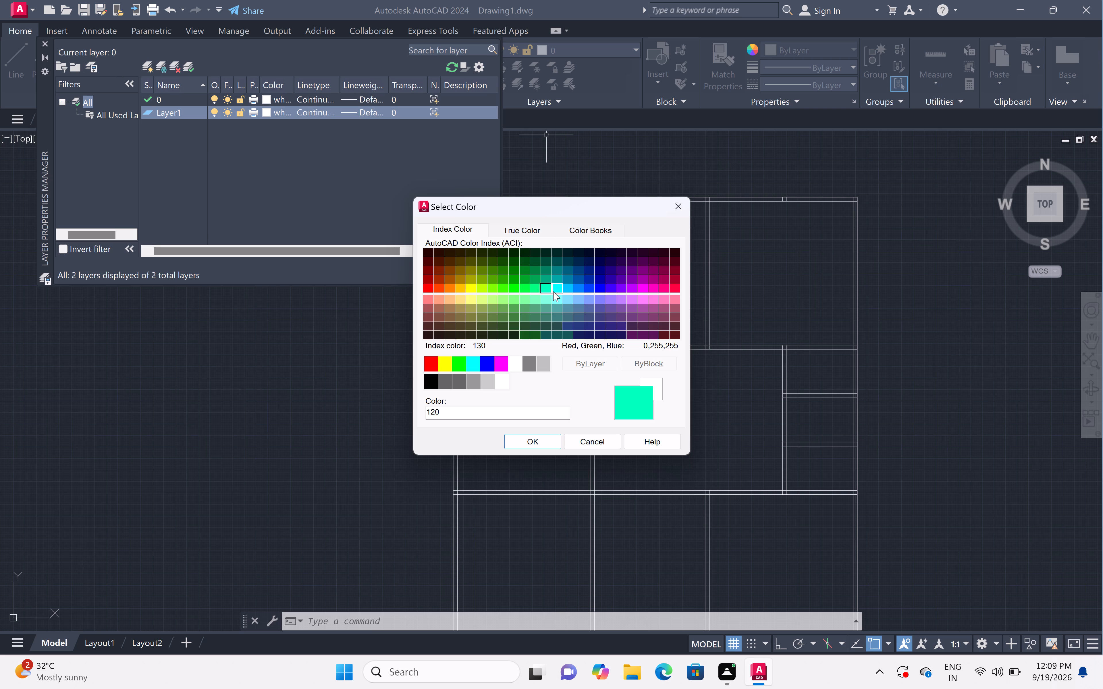
{"action": "left_click", "coordinate": [553, 291]}
{"action": "left_click", "coordinate": [528, 440]}
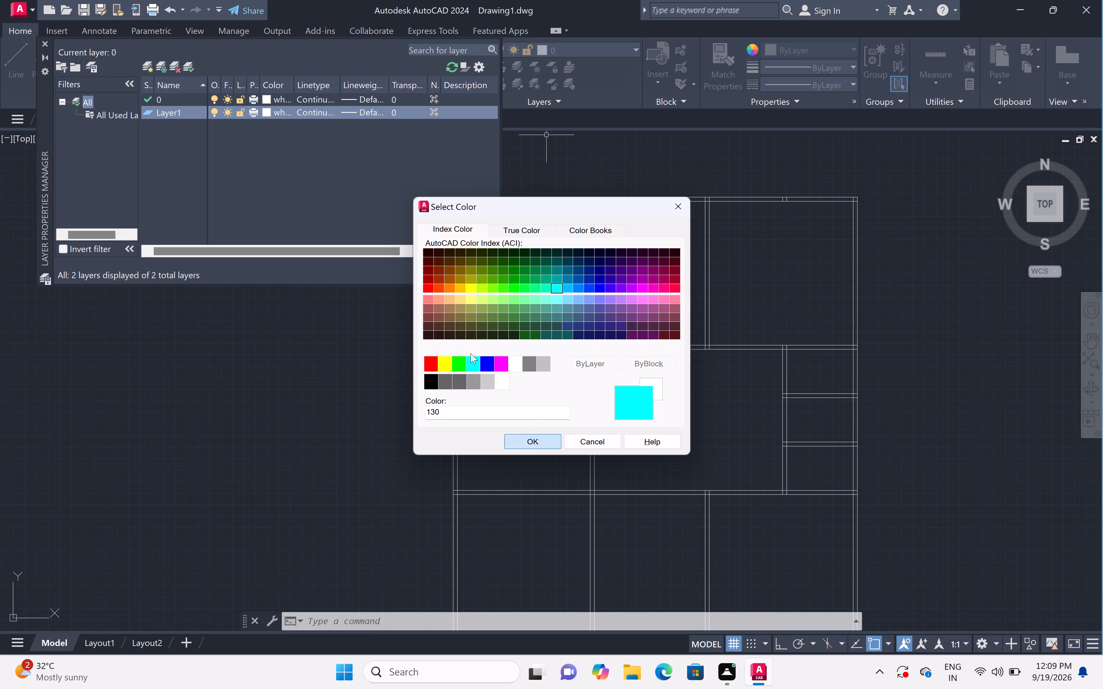
Rename the new cyan layer as windows and close the Layer Properties Manager.
{"action": "left_click", "coordinate": [188, 109]}
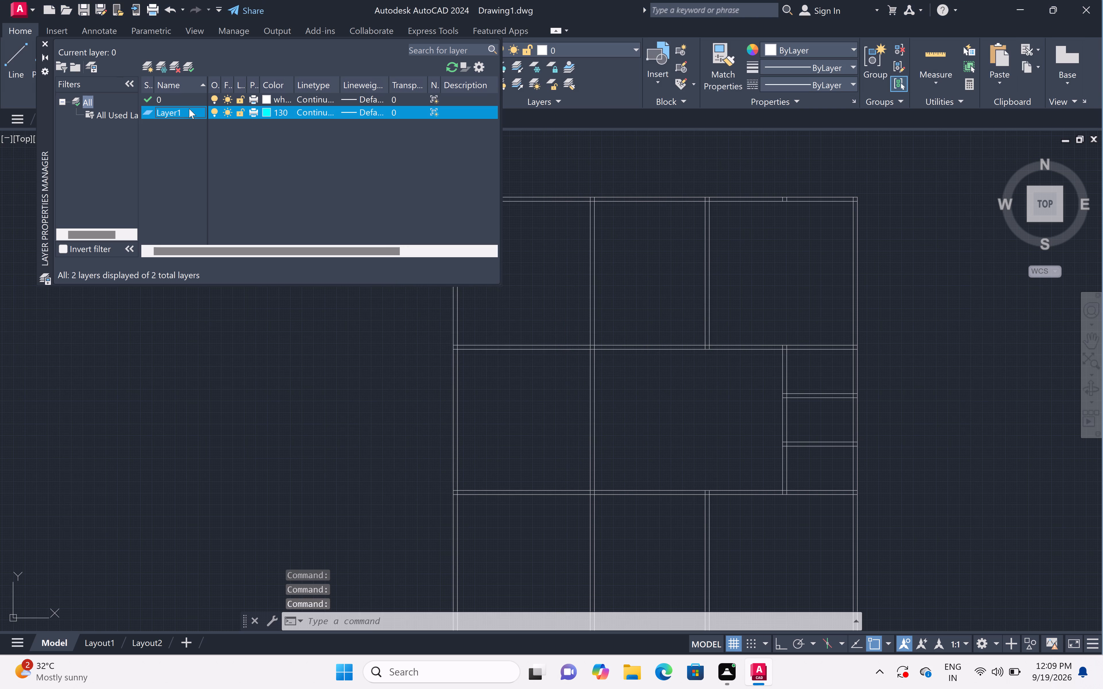
{"action": "left_click", "coordinate": [189, 109]}
{"action": "key", "text": "BackSpace"}
{"action": "type", "text": "windoe"}
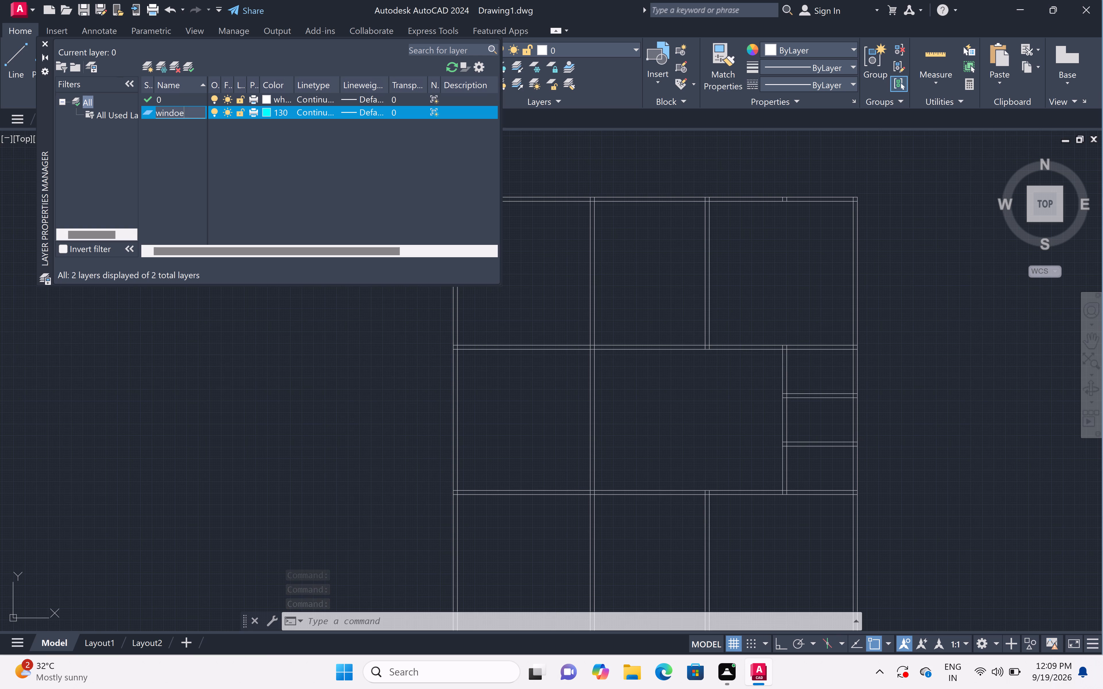
{"action": "key", "text": "BackSpace"}
{"action": "type", "text": "ws"}
{"action": "double_click", "coordinate": [248, 125]}
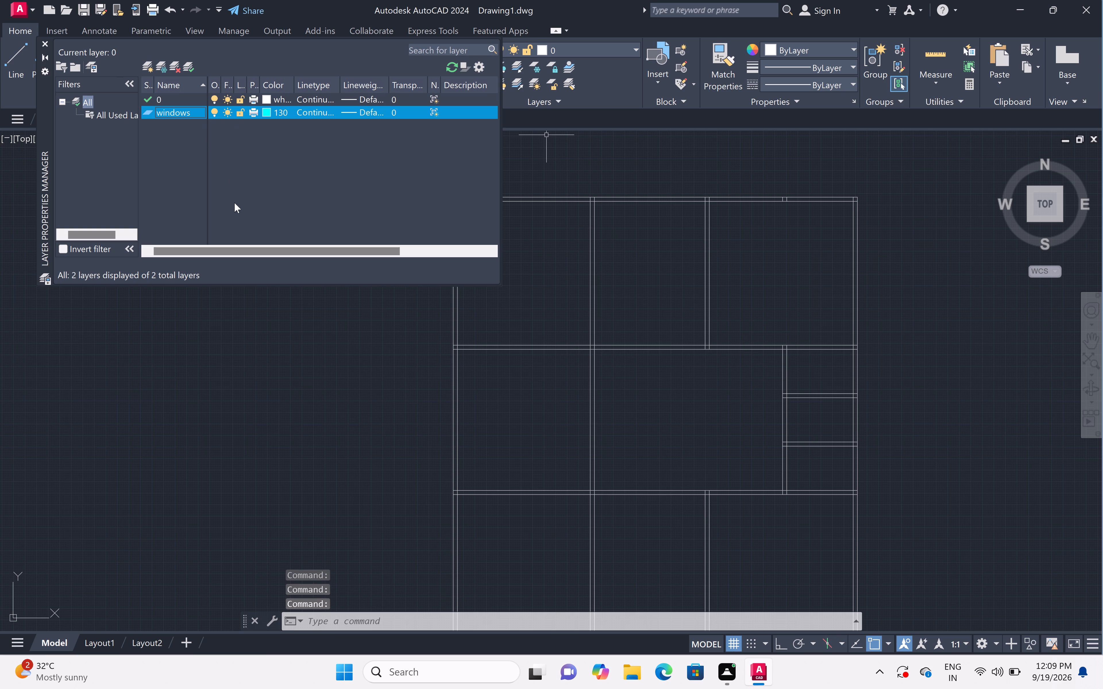
{"action": "left_click", "coordinate": [45, 41]}
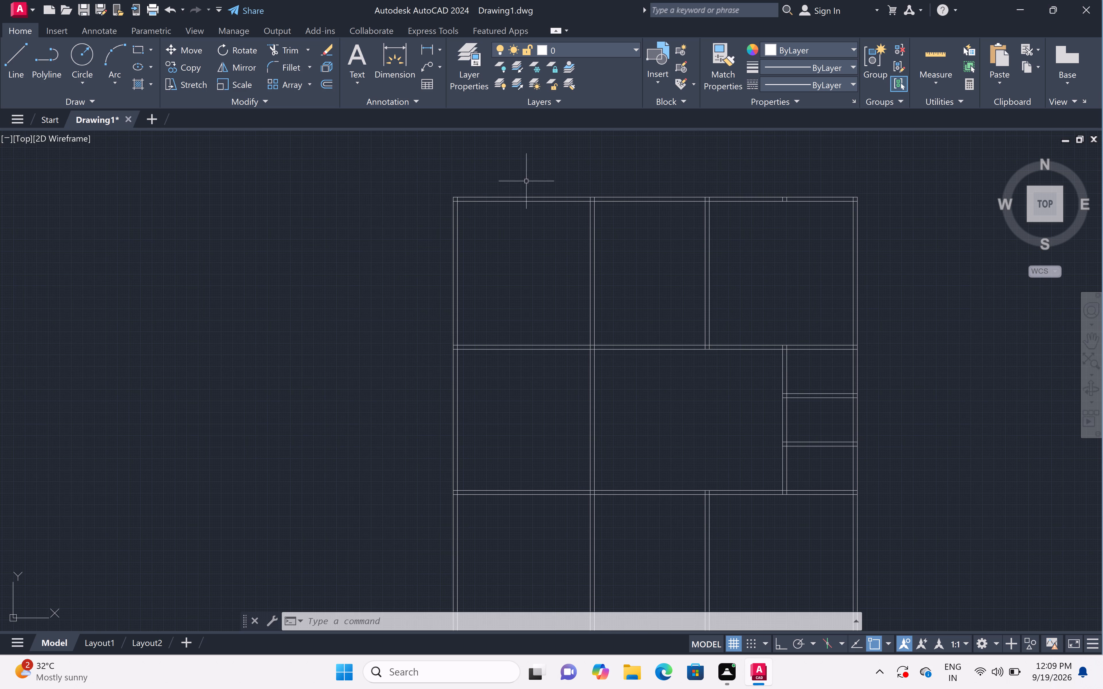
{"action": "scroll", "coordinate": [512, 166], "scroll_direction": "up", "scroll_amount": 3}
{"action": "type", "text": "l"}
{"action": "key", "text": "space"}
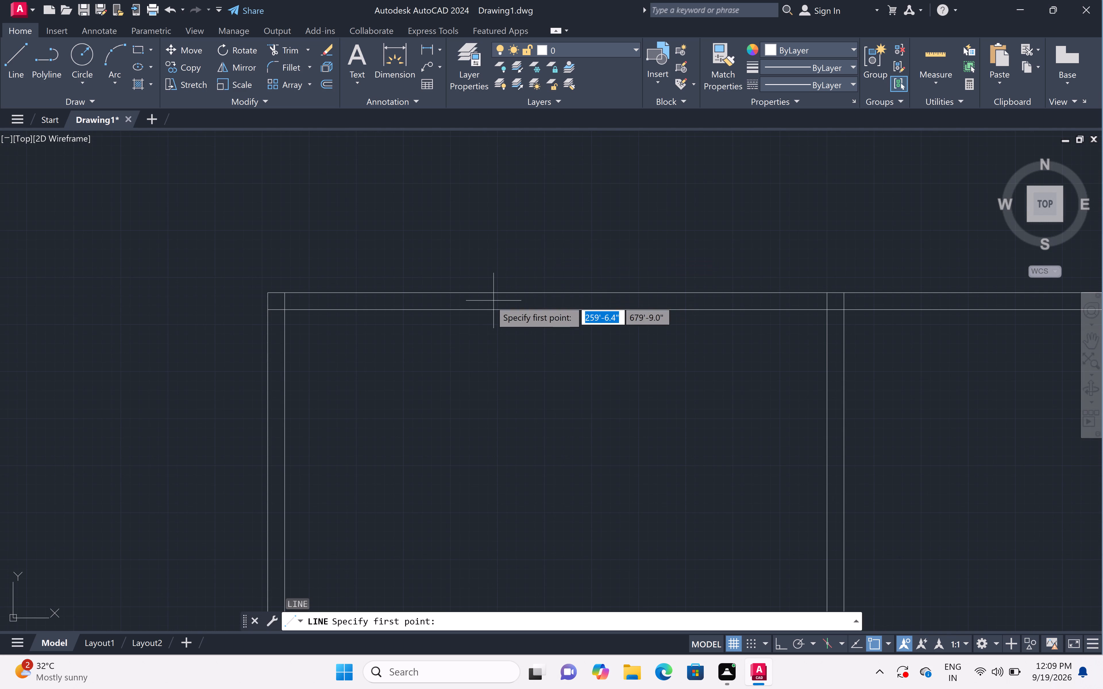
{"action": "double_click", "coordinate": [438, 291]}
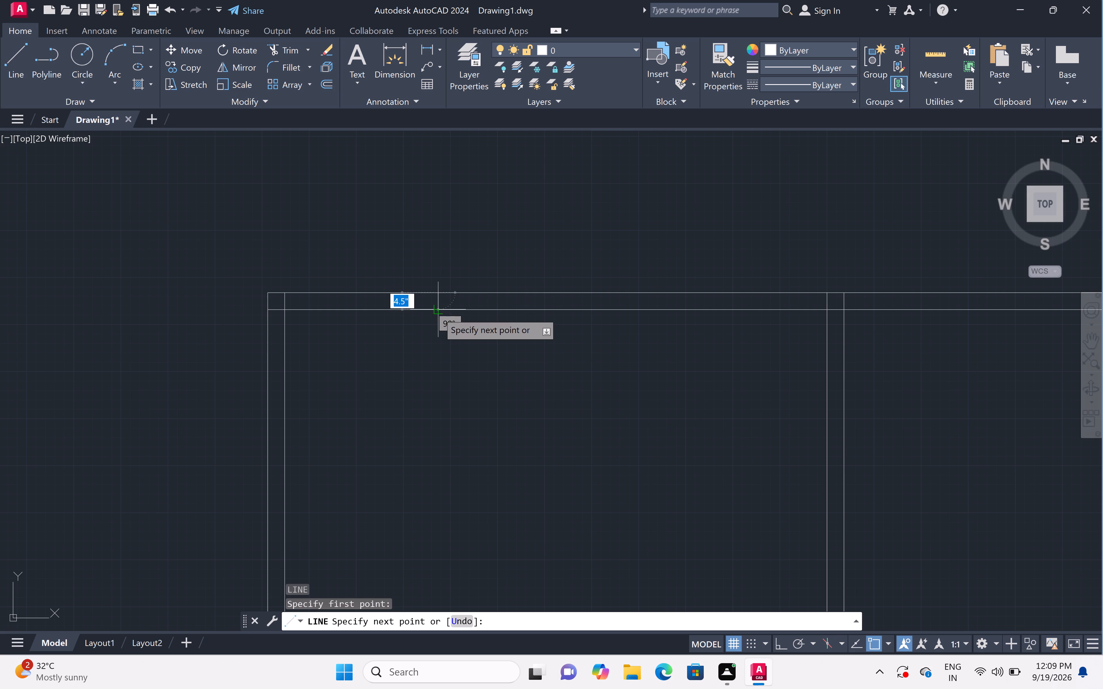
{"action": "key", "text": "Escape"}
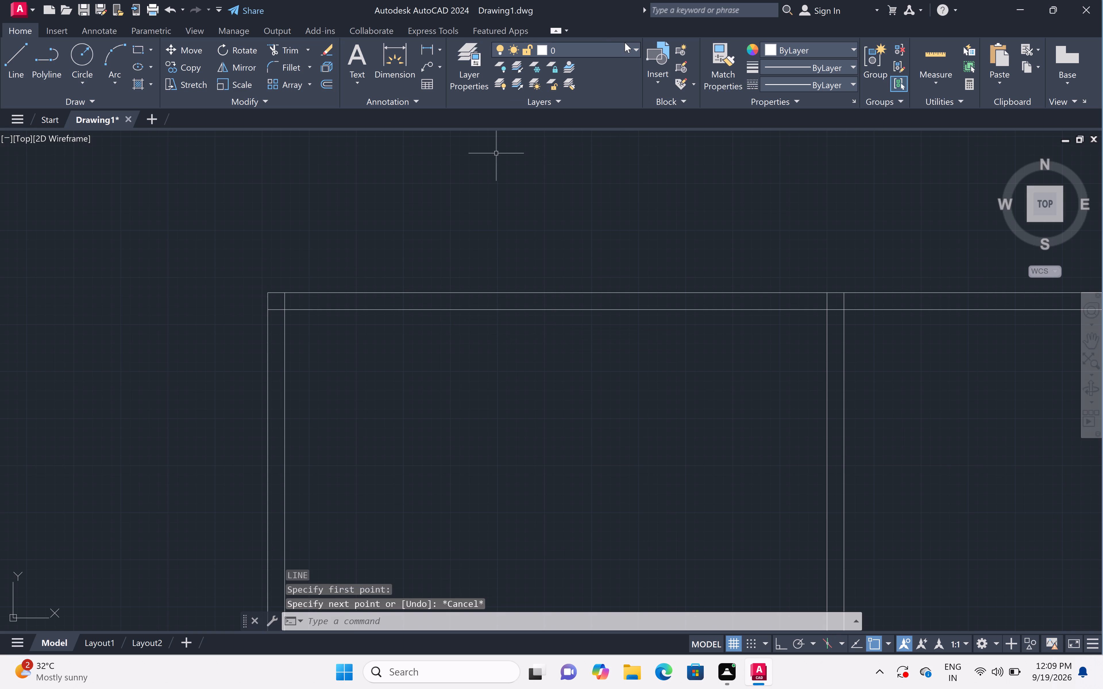
Make the windows layer current.
{"action": "double_click", "coordinate": [635, 50]}
{"action": "left_click", "coordinate": [634, 45]}
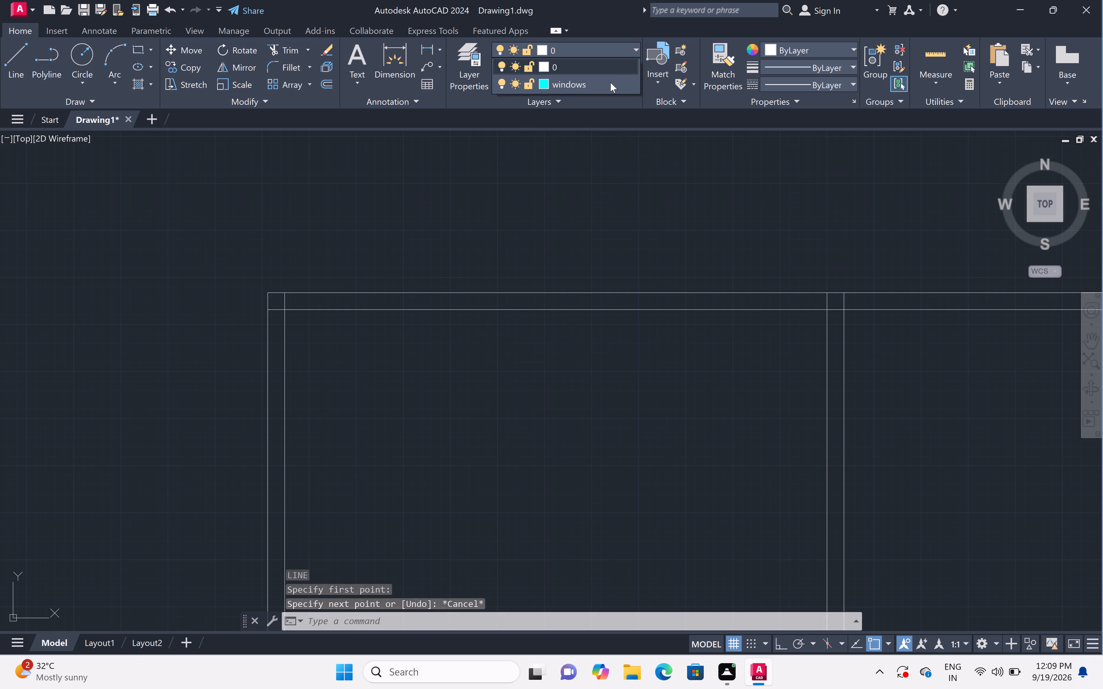
{"action": "left_click", "coordinate": [610, 84]}
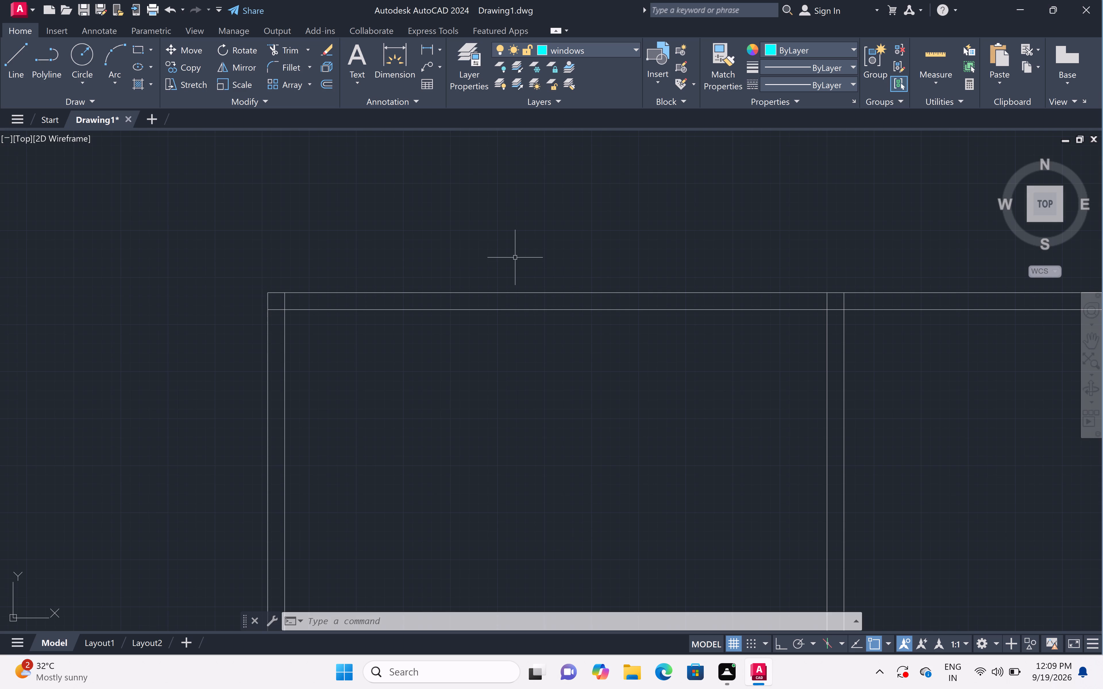
With Ortho on, draw a 5' long window outline across the wall thickness in the upper-left room's top exterior wall, using lines.
{"action": "key", "text": "F8"}
{"action": "type", "text": "l"}
{"action": "key", "text": "space"}
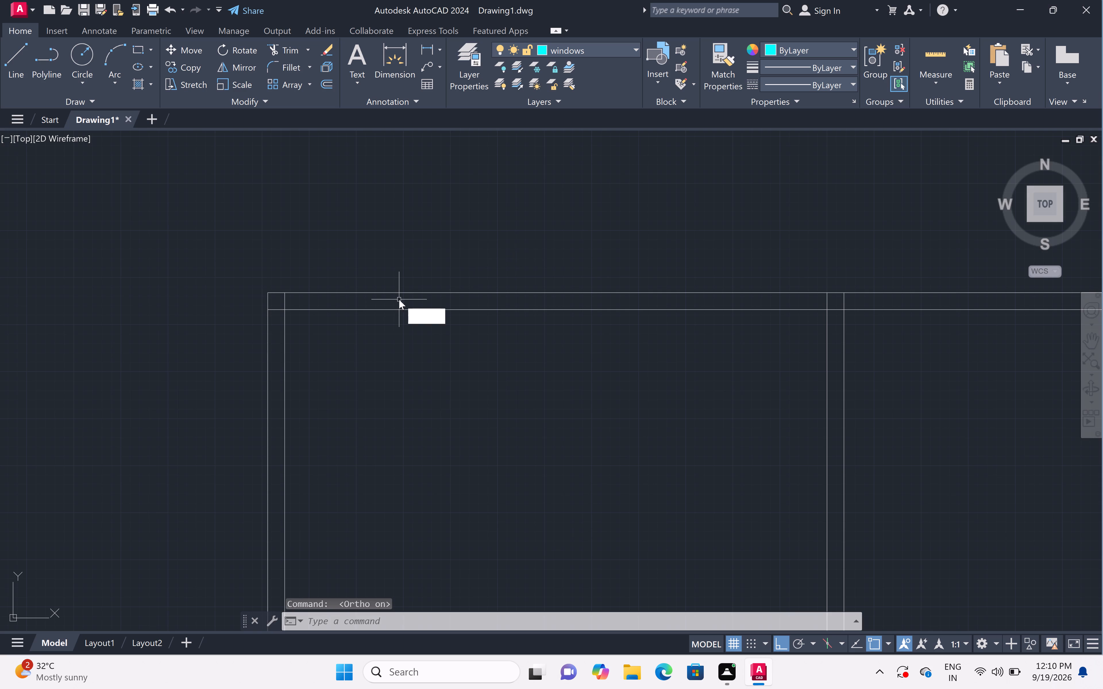
{"action": "left_click", "coordinate": [414, 292]}
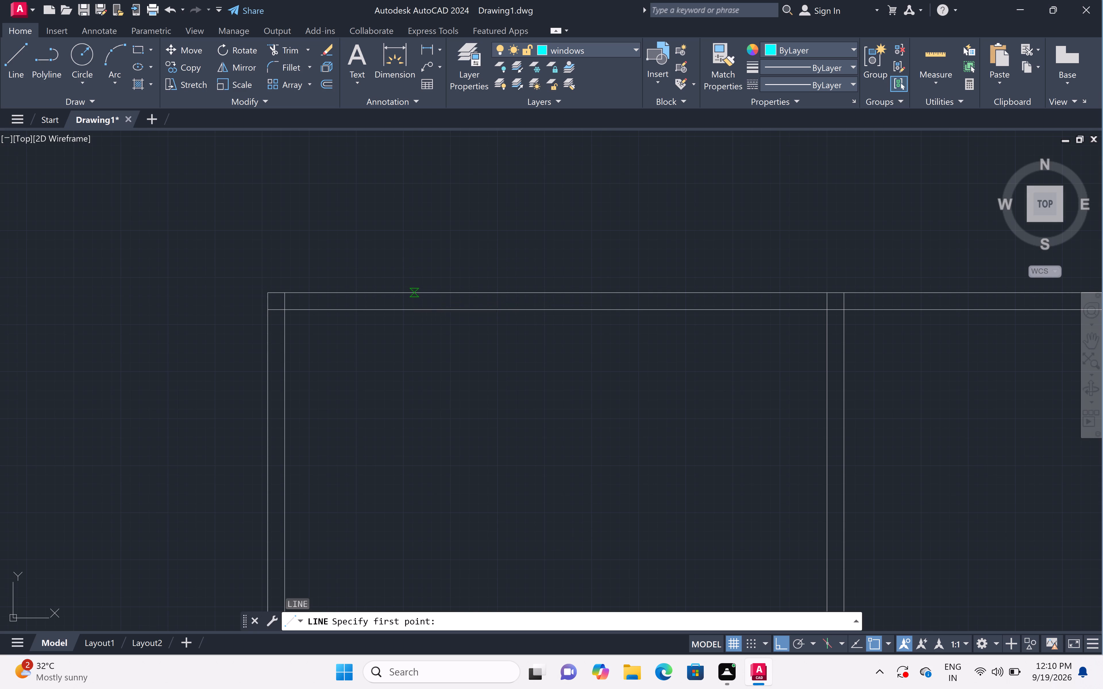
{"action": "left_click", "coordinate": [414, 305]}
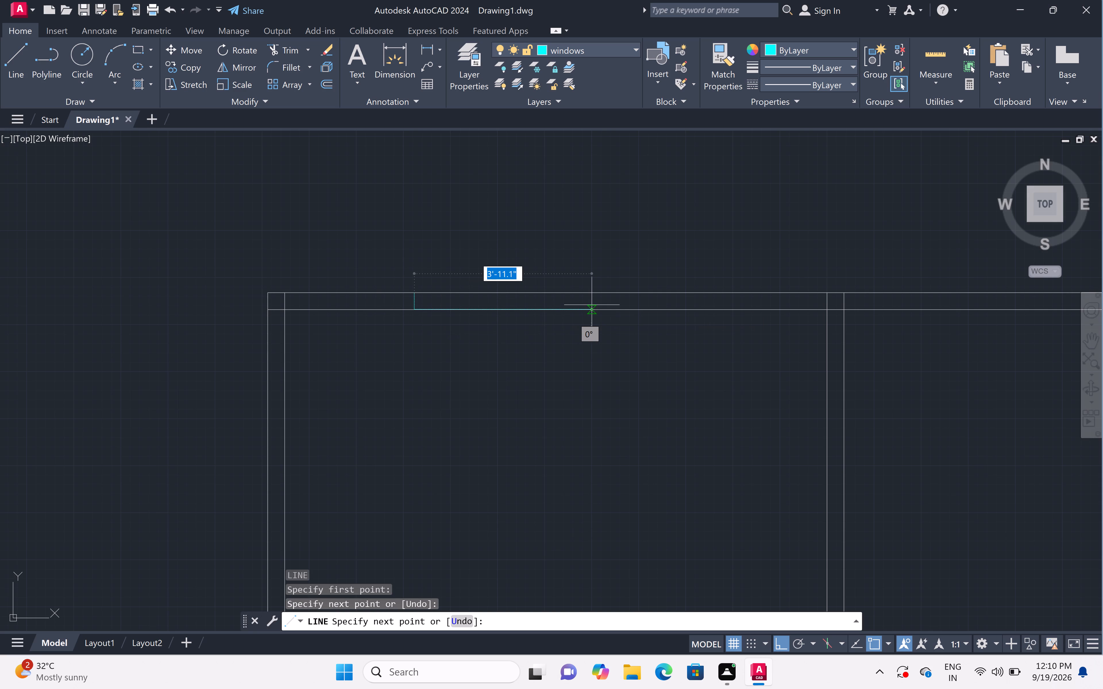
{"action": "type", "text": "5'"}
{"action": "key", "text": "space"}
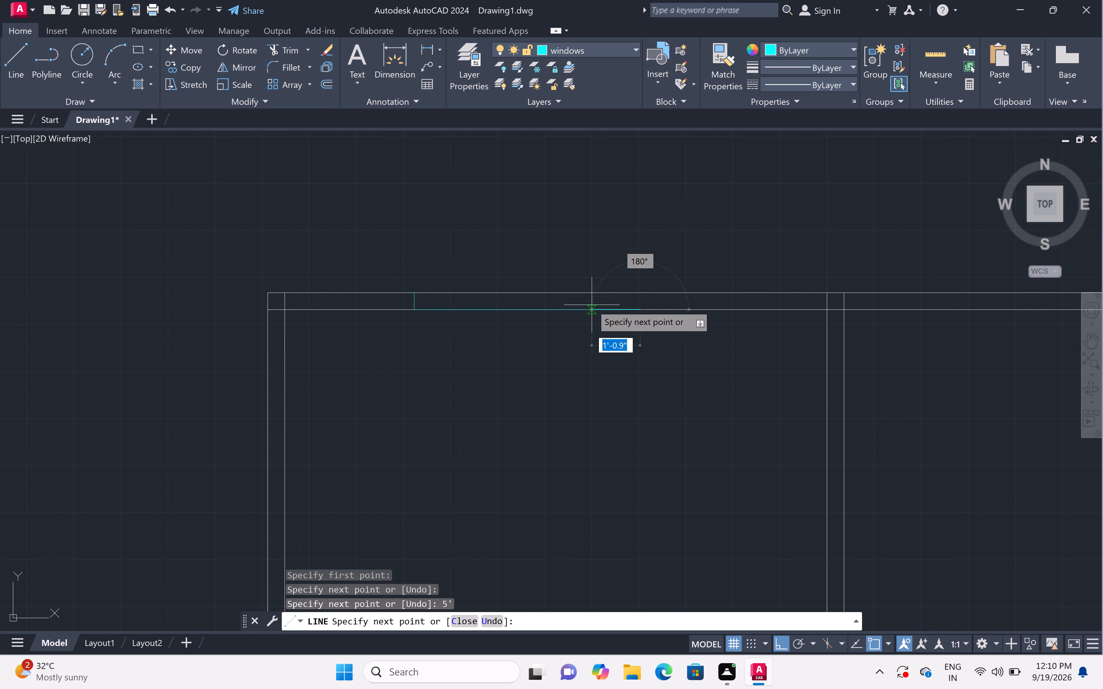
{"action": "left_click", "coordinate": [643, 295]}
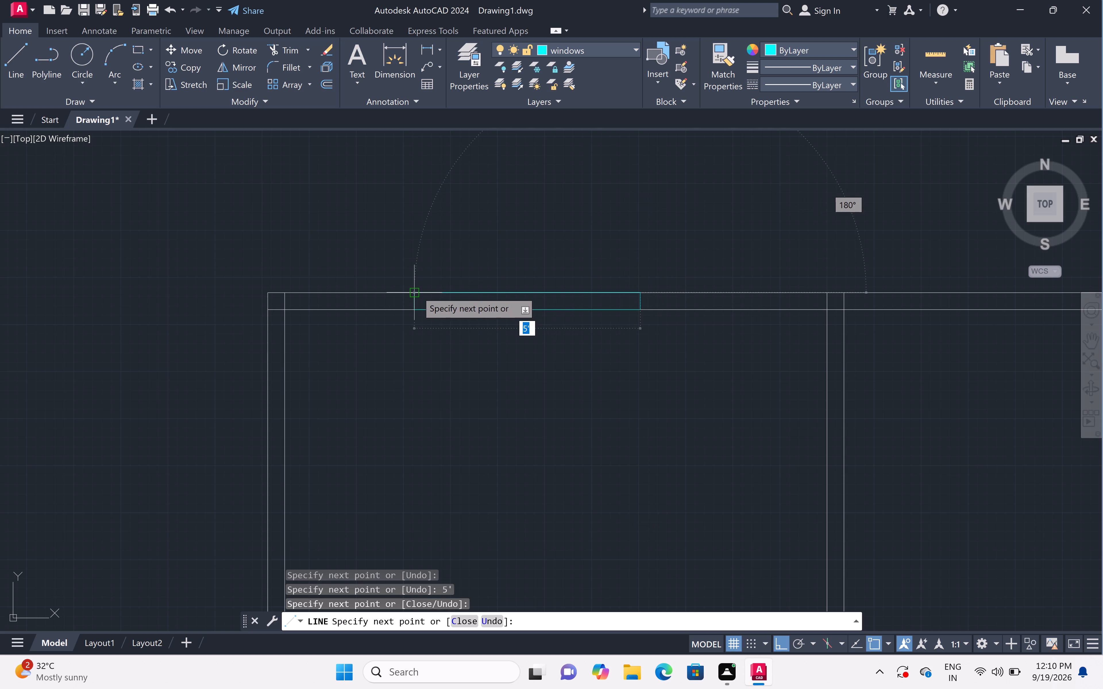
{"action": "left_click", "coordinate": [416, 289]}
{"action": "key", "text": "space"}
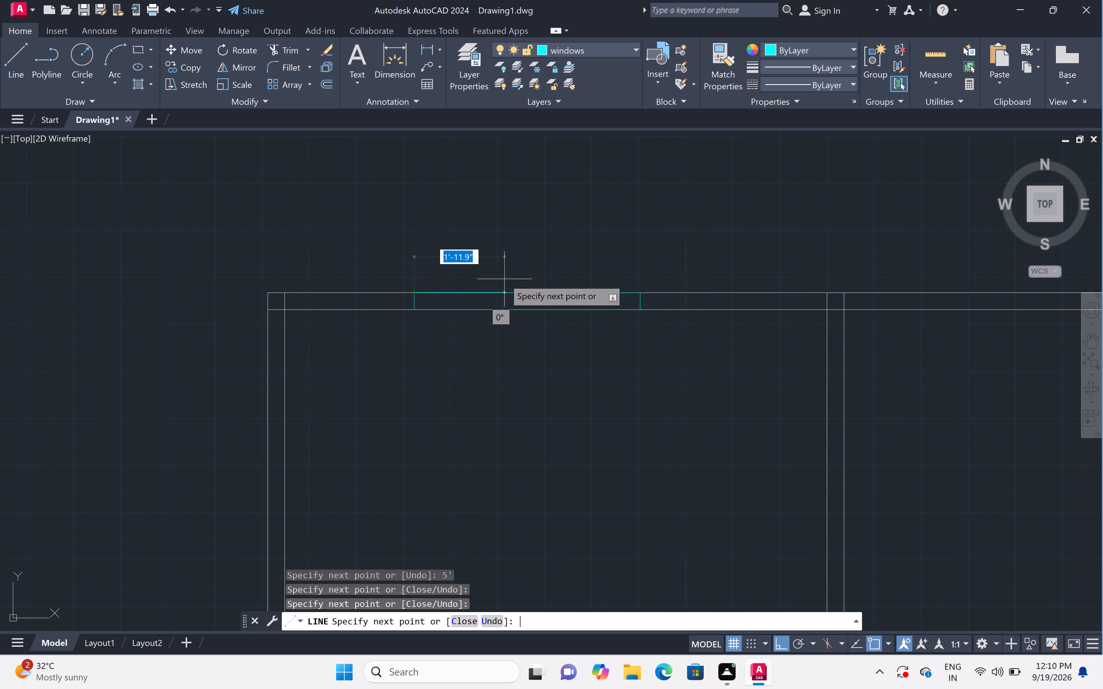
Draw a 5' long window outline across the wall thickness in the upper-left room's left exterior wall, using lines.
{"action": "scroll", "coordinate": [505, 278], "scroll_direction": "down", "scroll_amount": 2}
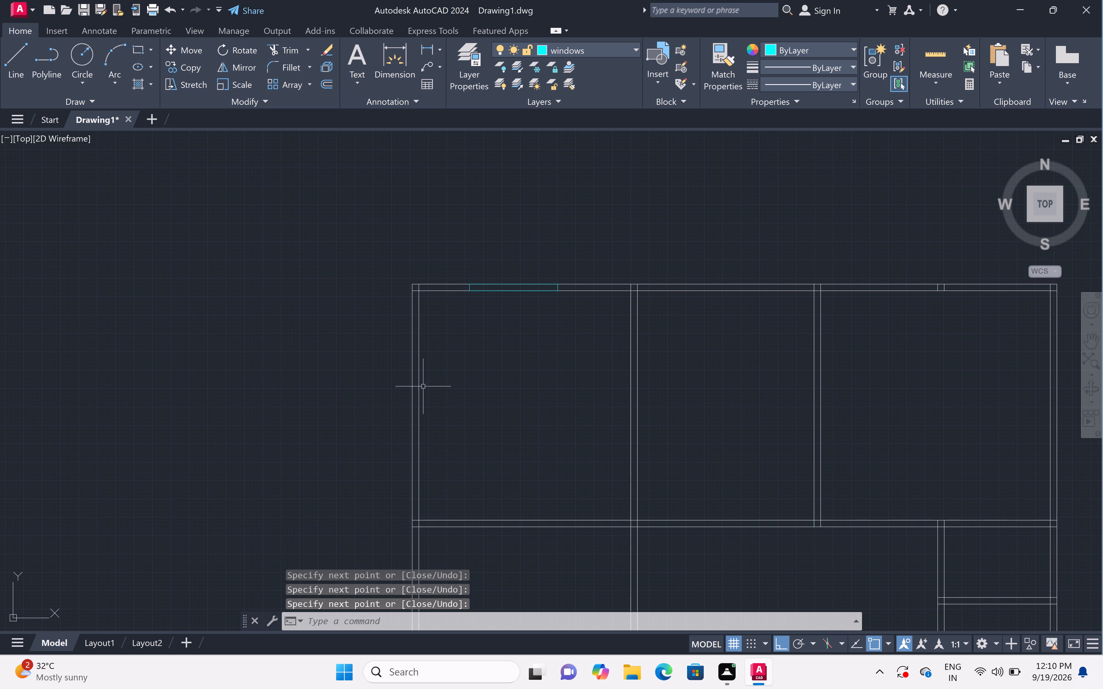
{"action": "scroll", "coordinate": [405, 403], "scroll_direction": "up", "scroll_amount": 2}
{"action": "scroll", "coordinate": [454, 369], "scroll_direction": "down", "scroll_amount": 2}
{"action": "type", "text": "l"}
{"action": "key", "text": "space"}
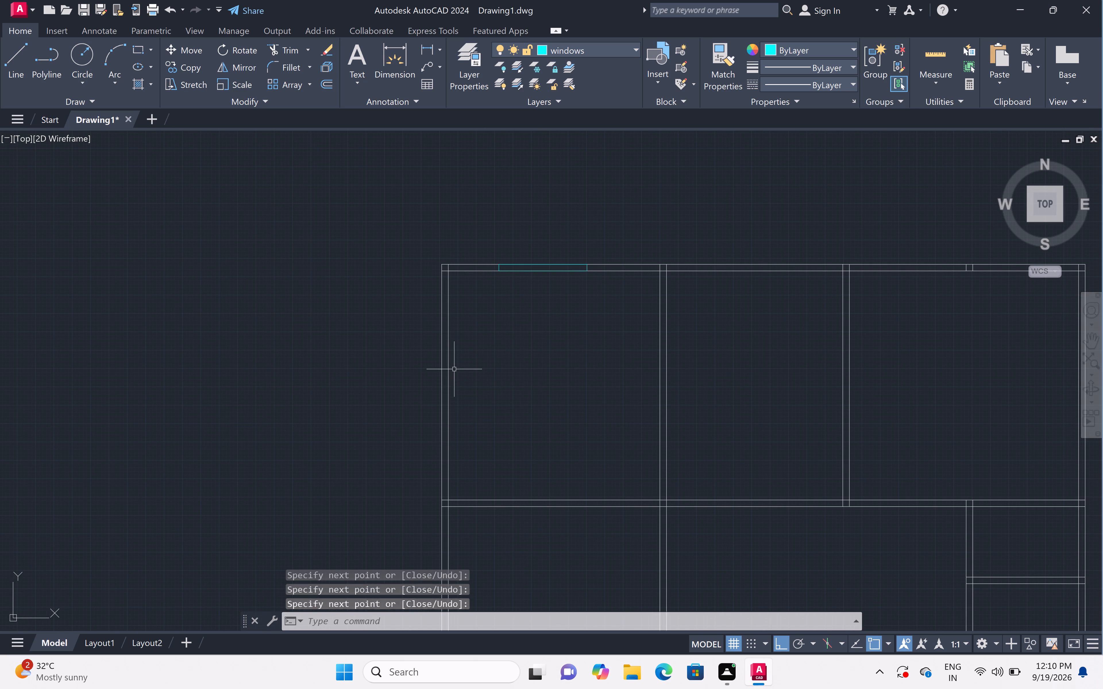
{"action": "double_click", "coordinate": [441, 319]}
{"action": "left_click", "coordinate": [451, 318]}
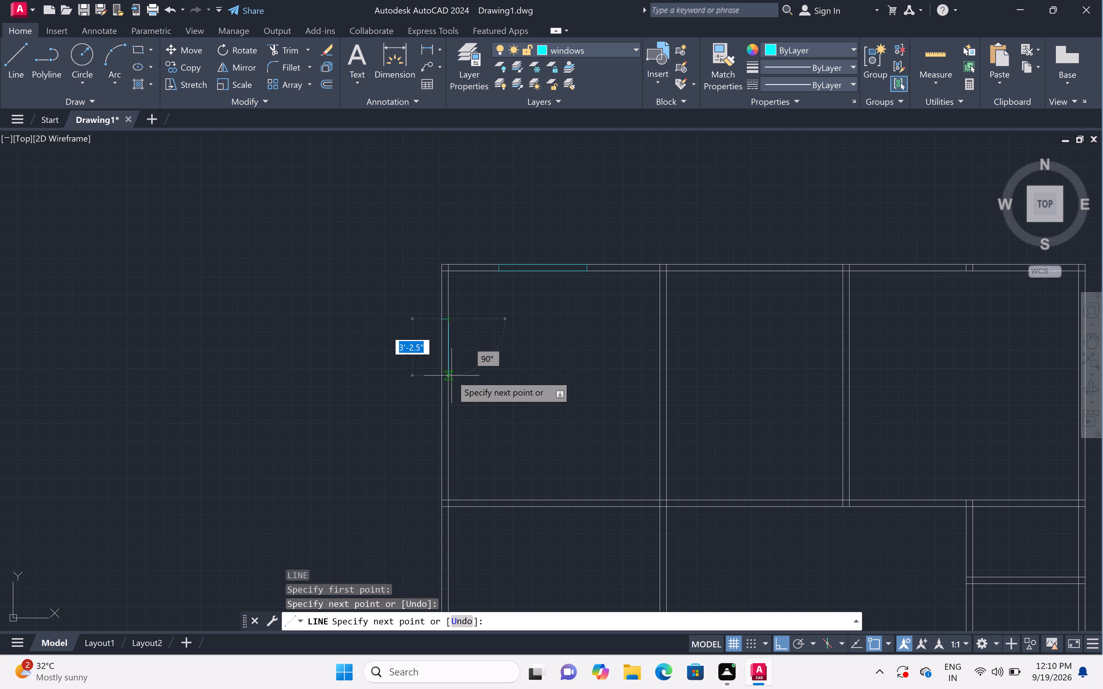
{"action": "key", "text": "4"}
{"action": "key", "text": "BackSpace"}
{"action": "type", "text": "5'"}
{"action": "key", "text": "space"}
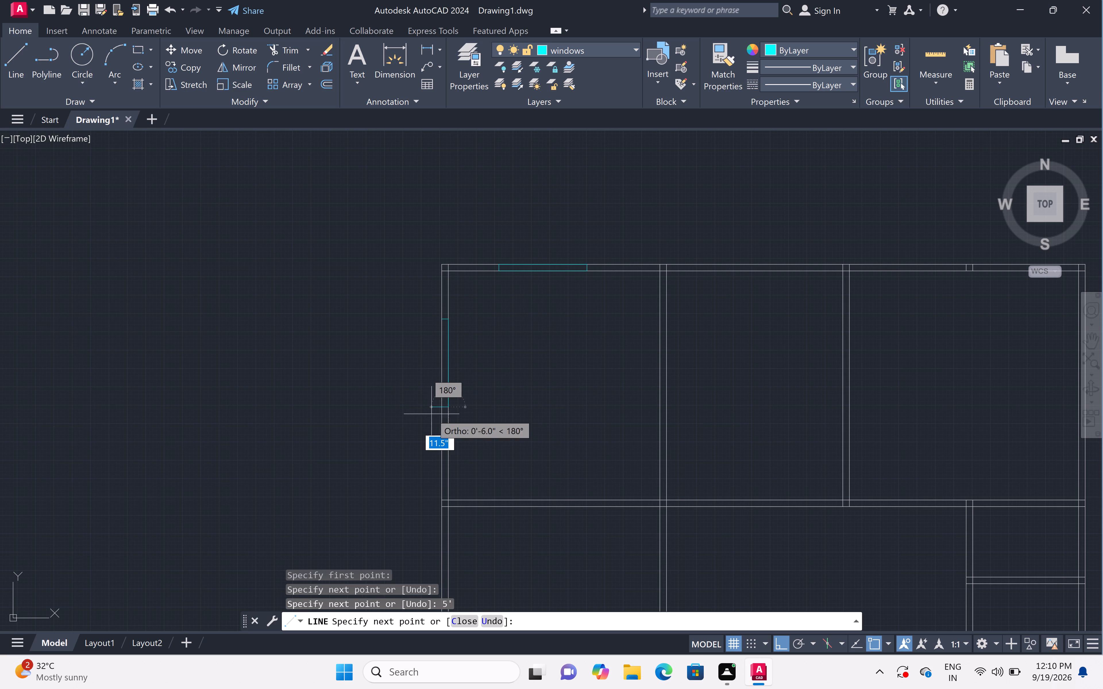
{"action": "double_click", "coordinate": [442, 411]}
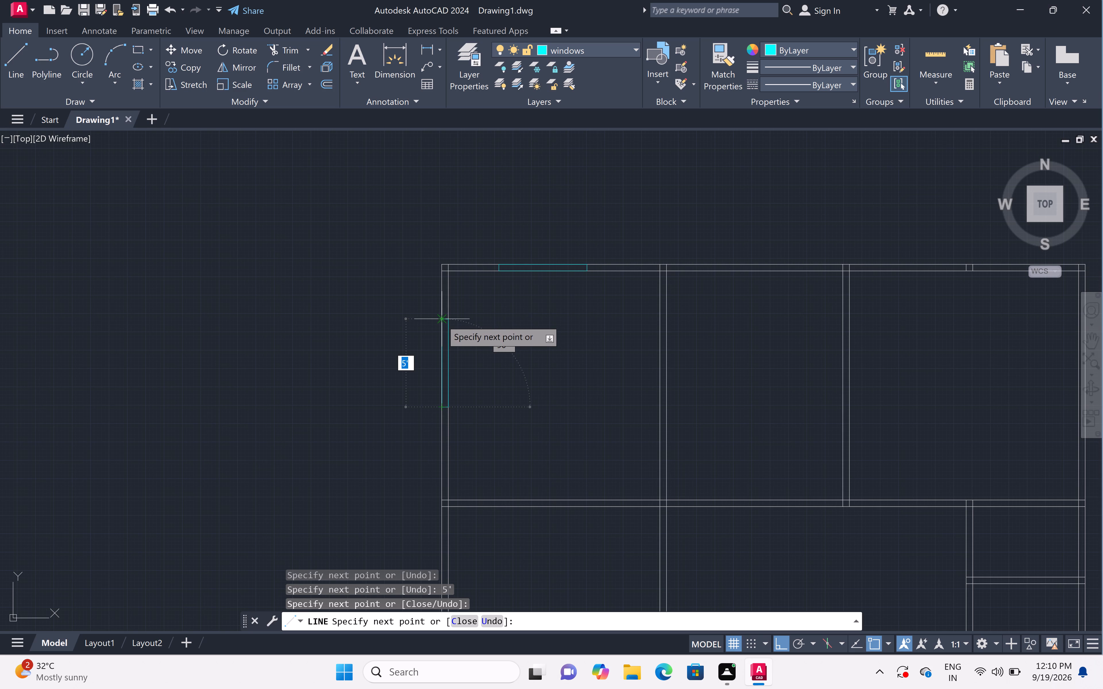
{"action": "scroll", "coordinate": [437, 324], "scroll_direction": "up", "scroll_amount": 3}
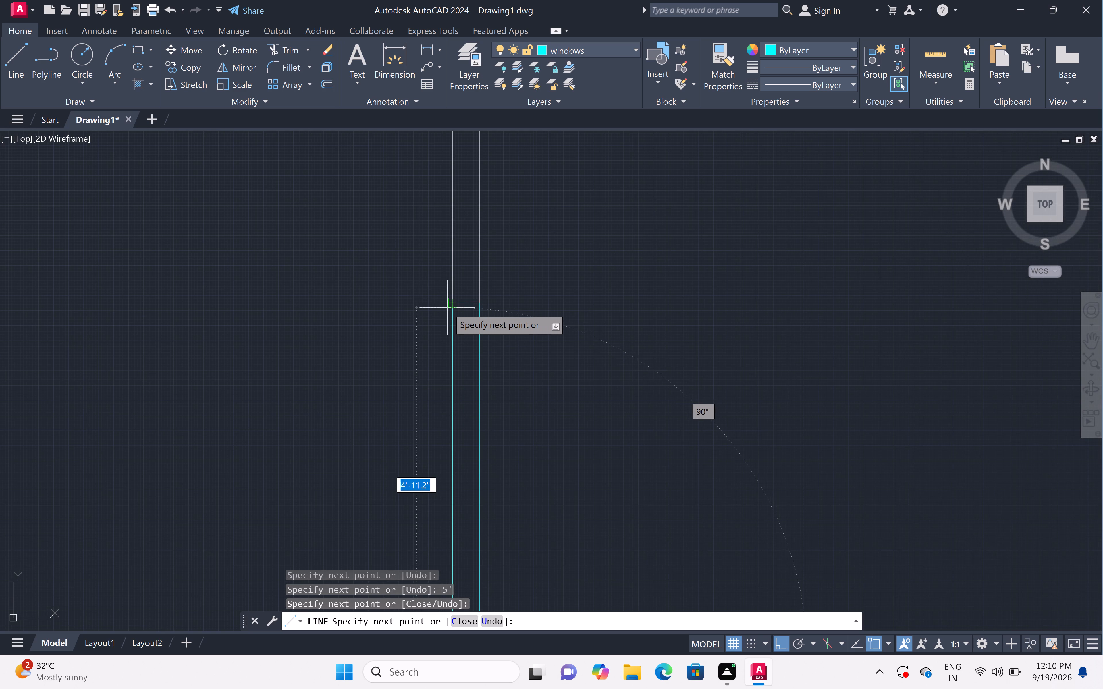
{"action": "left_click", "coordinate": [452, 302]}
{"action": "key", "text": "space"}
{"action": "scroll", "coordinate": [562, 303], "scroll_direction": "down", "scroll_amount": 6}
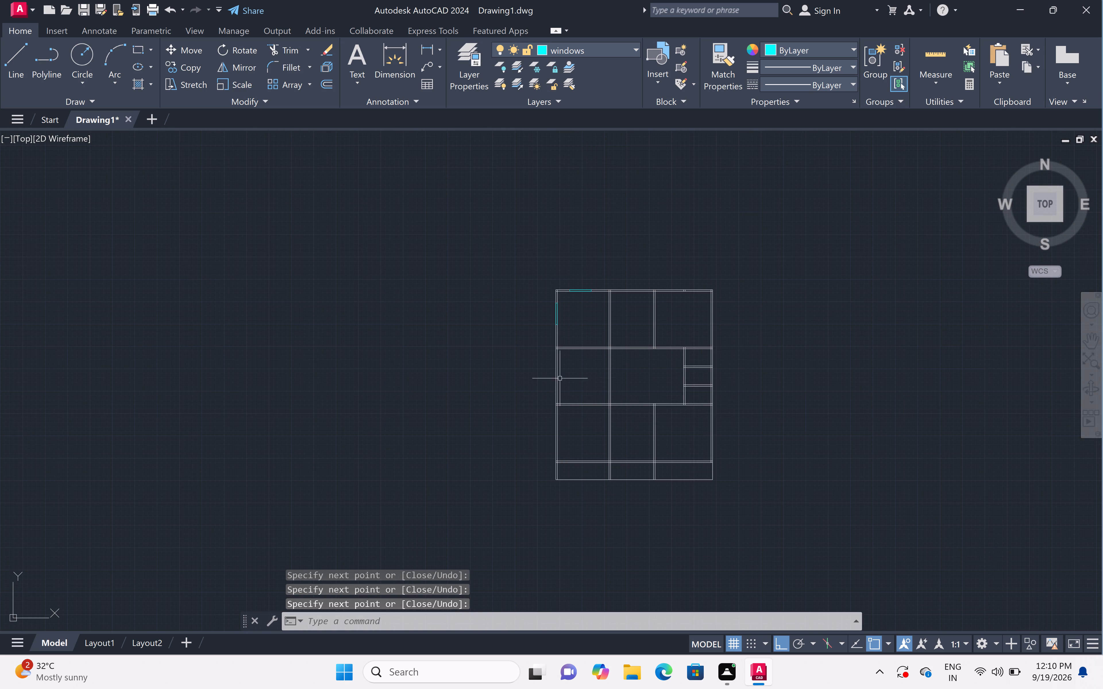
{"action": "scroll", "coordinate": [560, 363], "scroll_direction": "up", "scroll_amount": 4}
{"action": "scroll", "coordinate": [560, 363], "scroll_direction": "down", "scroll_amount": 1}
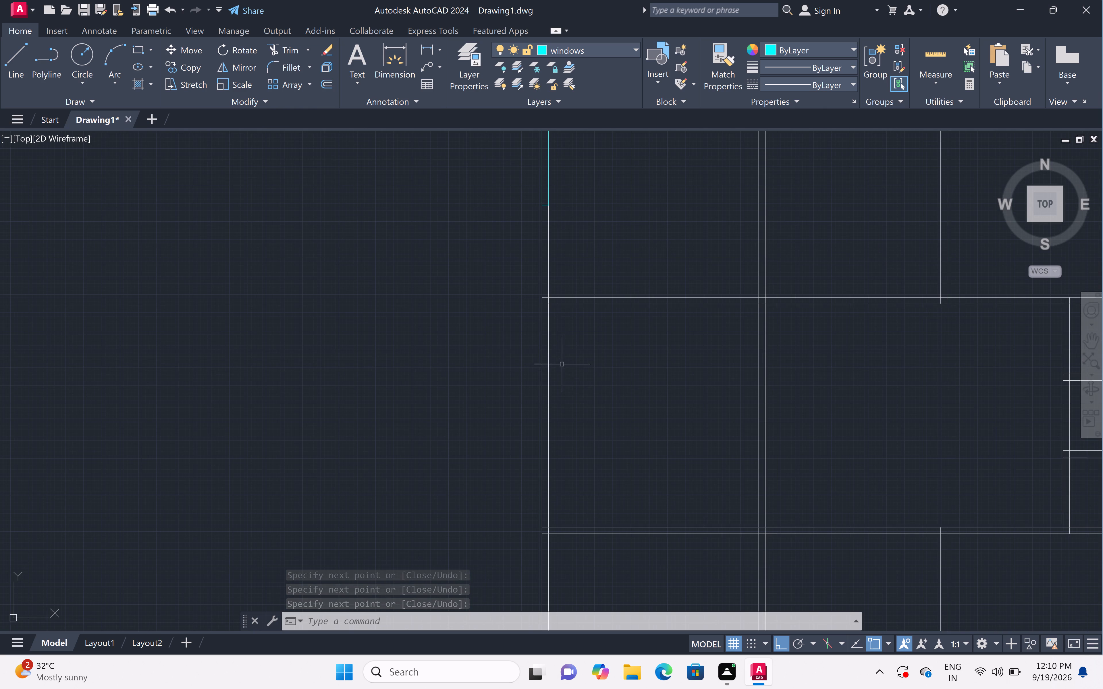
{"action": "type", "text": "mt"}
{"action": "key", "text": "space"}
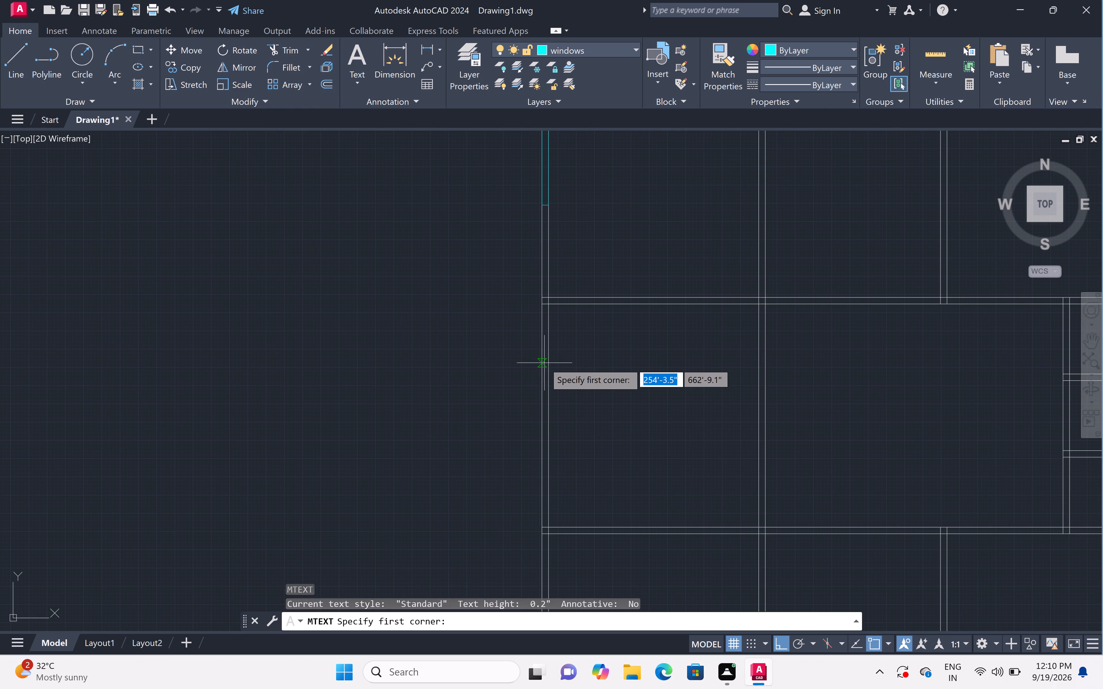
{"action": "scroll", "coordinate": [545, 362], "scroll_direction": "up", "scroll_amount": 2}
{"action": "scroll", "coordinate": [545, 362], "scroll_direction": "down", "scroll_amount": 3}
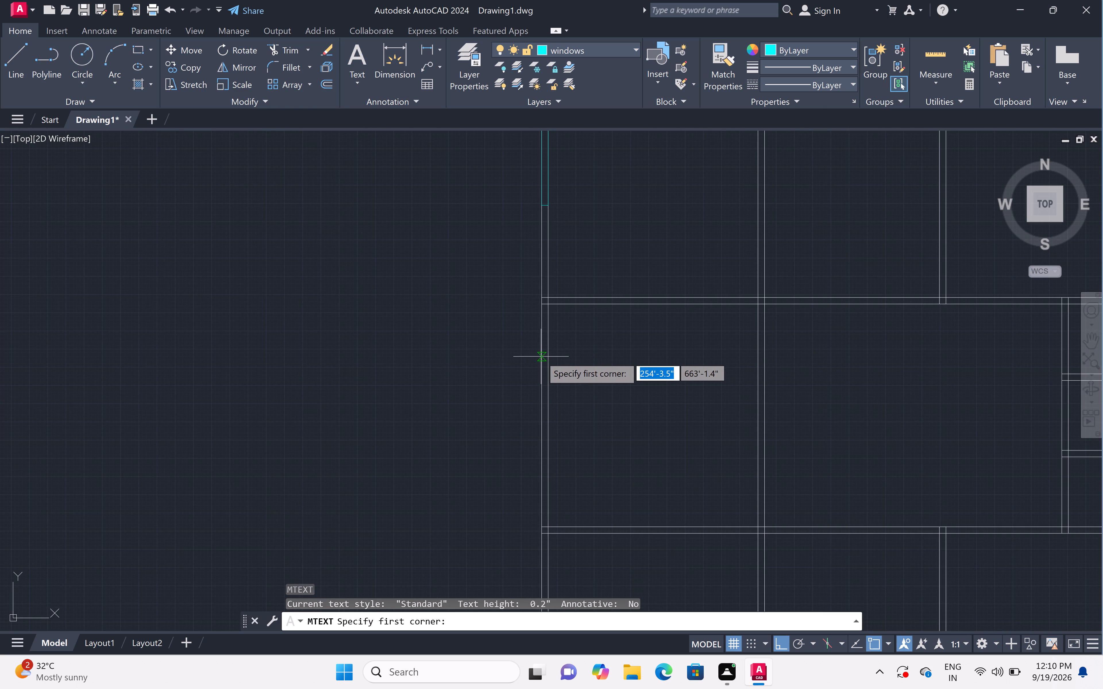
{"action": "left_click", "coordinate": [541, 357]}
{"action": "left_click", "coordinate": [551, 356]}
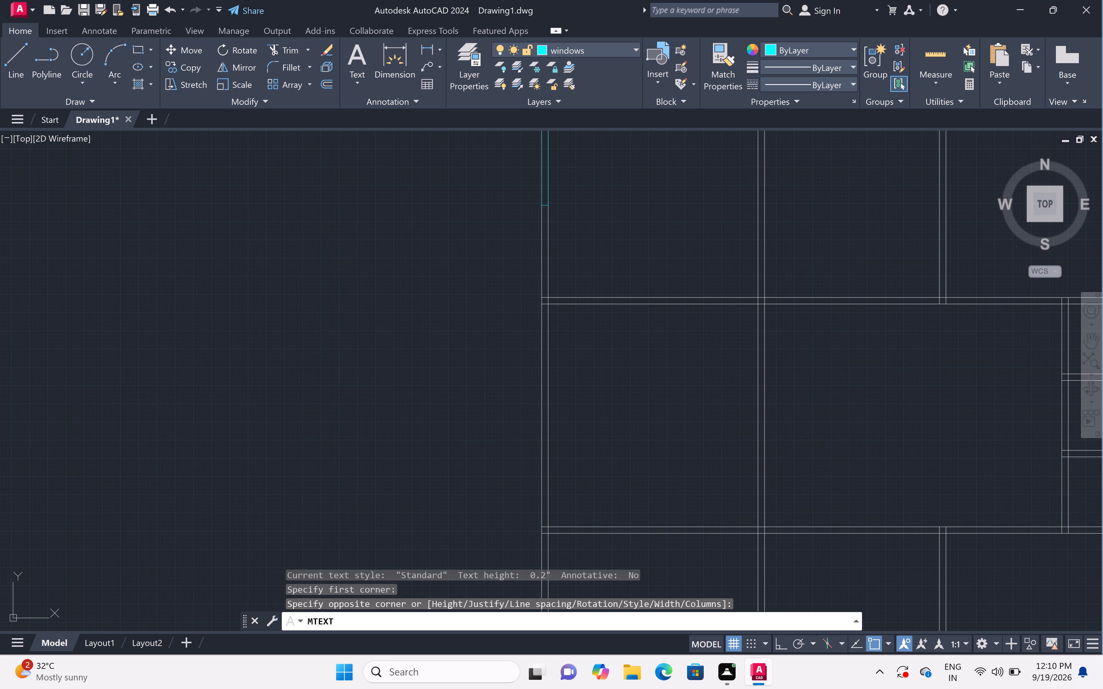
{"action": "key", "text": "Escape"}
Draw a 5' long window outline across the wall thickness in the middle-left room's left exterior wall, using lines.
{"action": "key", "text": "l"}
{"action": "key", "text": "space"}
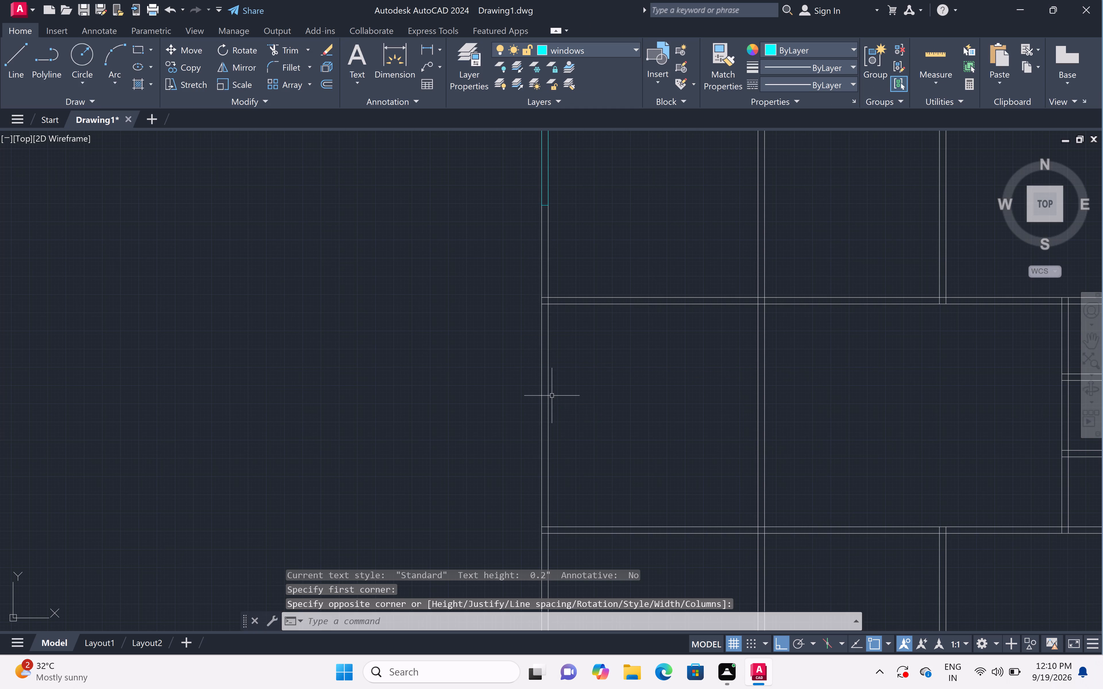
{"action": "left_click", "coordinate": [541, 353]}
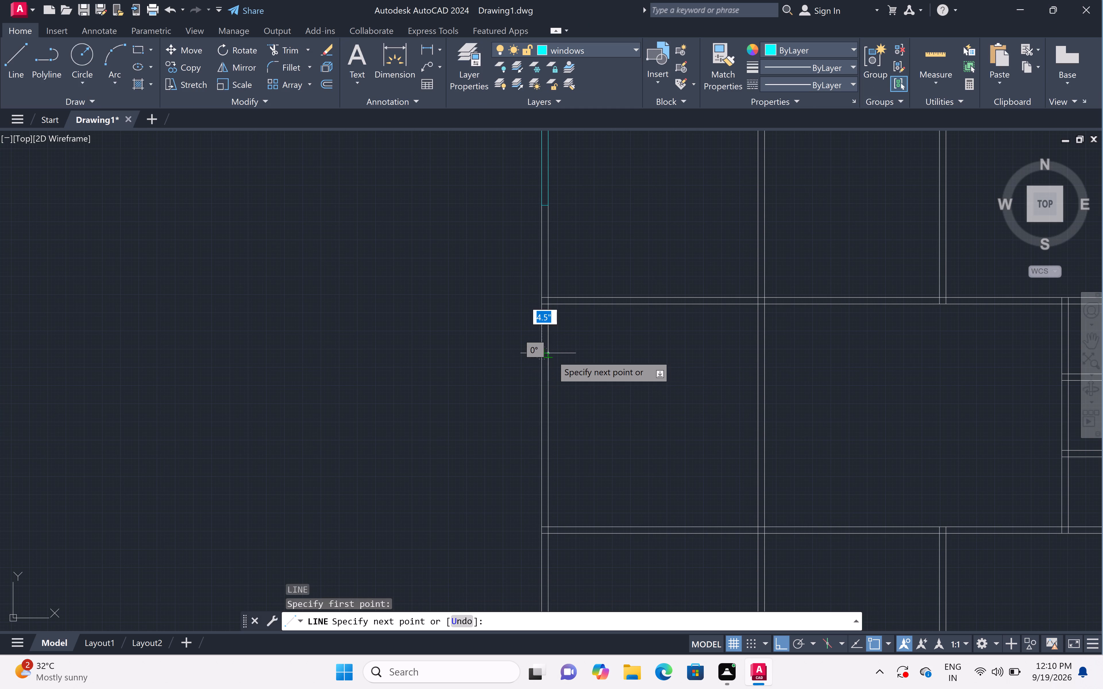
{"action": "double_click", "coordinate": [551, 355]}
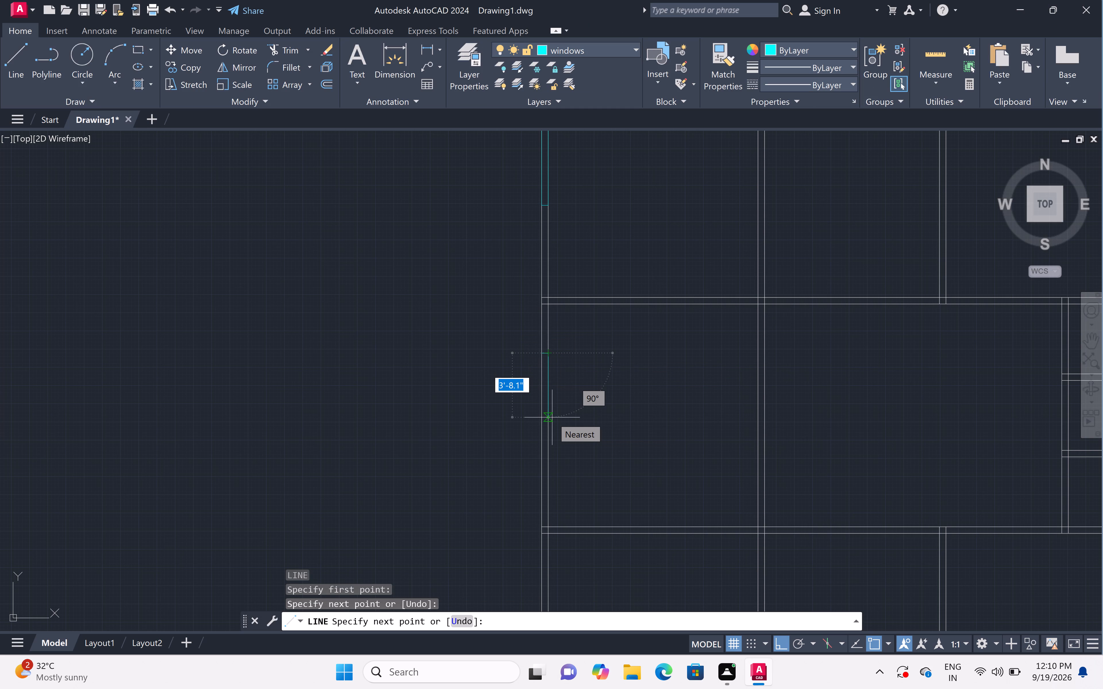
{"action": "type", "text": "5'"}
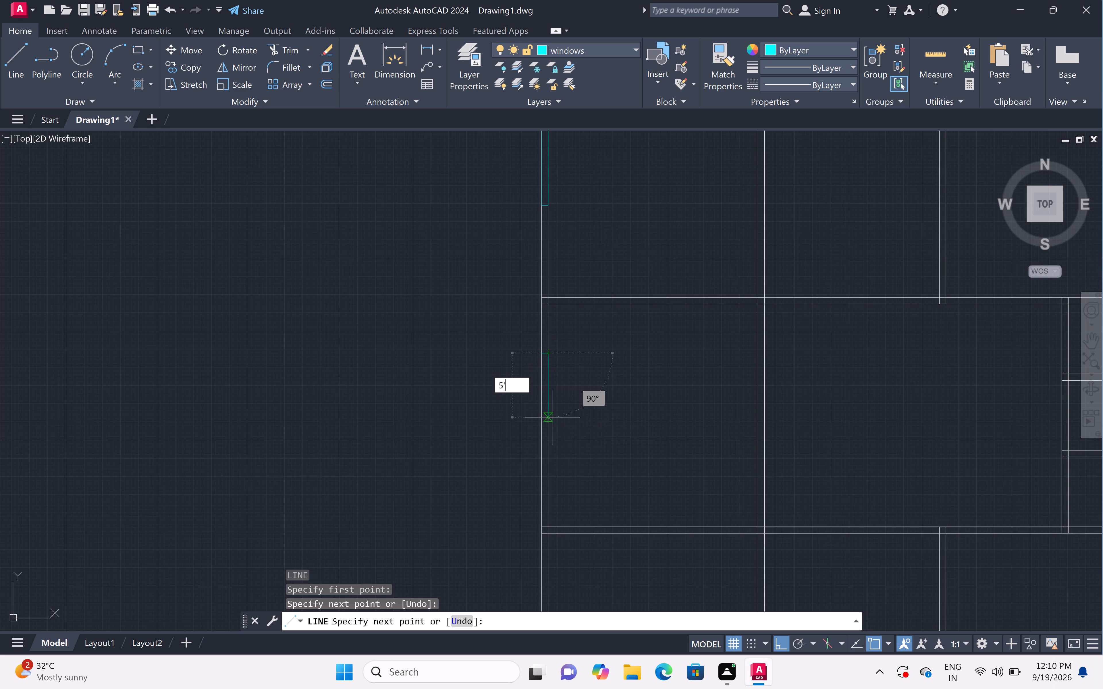
{"action": "key", "text": "space"}
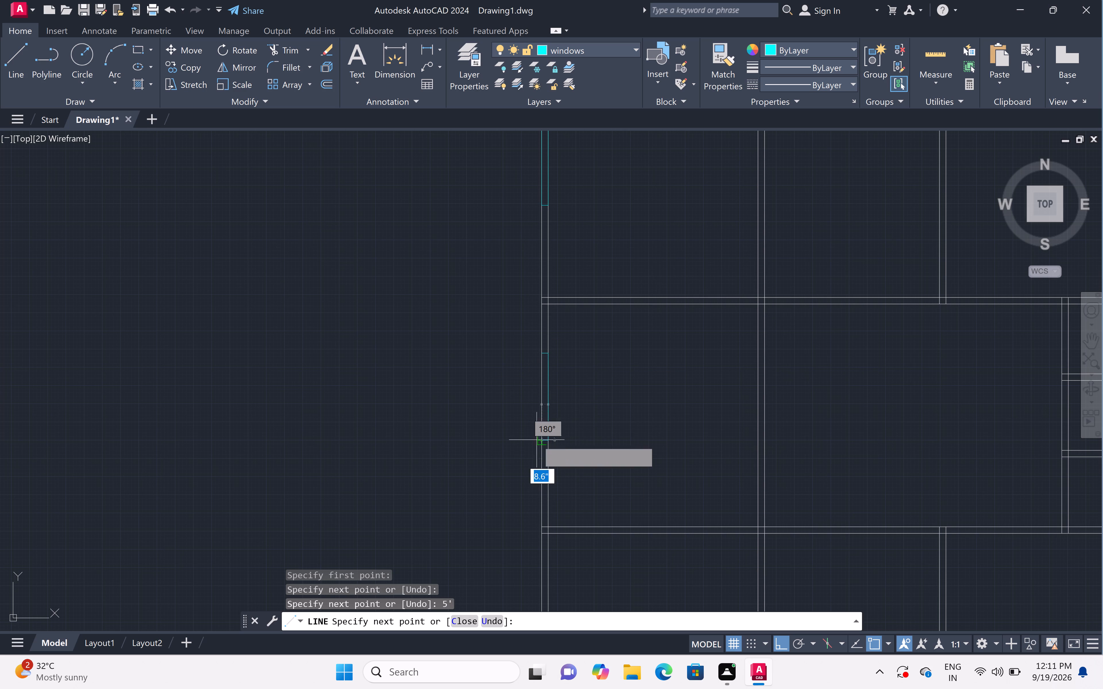
{"action": "scroll", "coordinate": [536, 438], "scroll_direction": "up", "scroll_amount": 2}
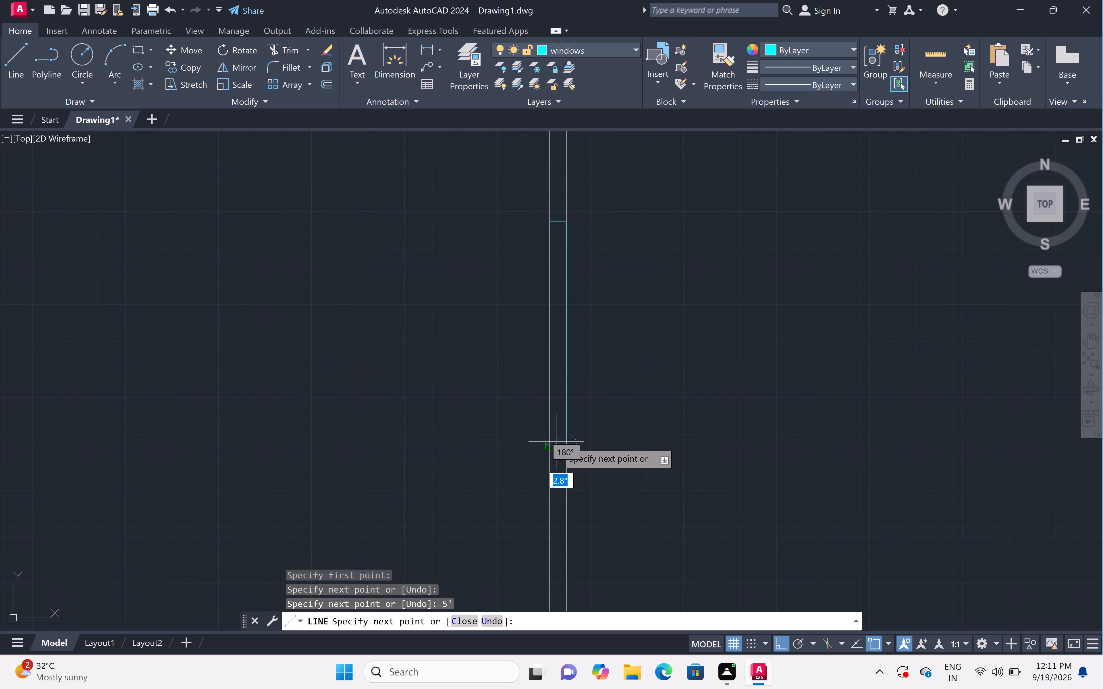
{"action": "double_click", "coordinate": [552, 444]}
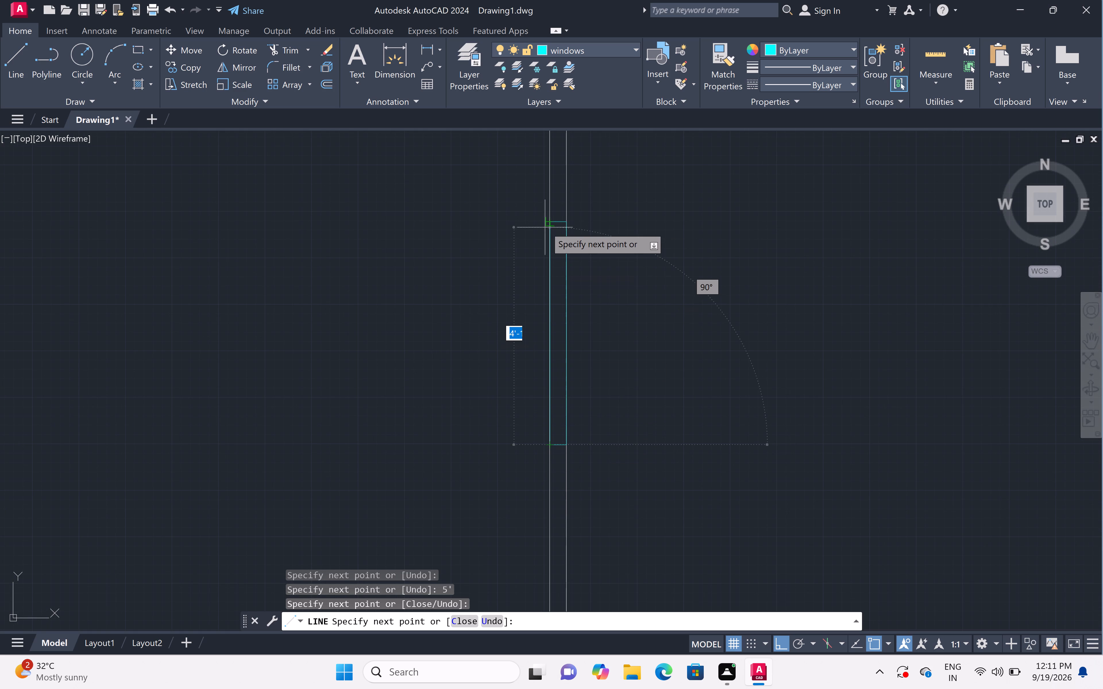
{"action": "double_click", "coordinate": [549, 223]}
{"action": "key", "text": "space"}
Draw a 4' long window outline across the wall thickness in the lower-middle room's bottom wall, above the narrow front strip, using lines.
{"action": "scroll", "coordinate": [599, 223], "scroll_direction": "down", "scroll_amount": 5}
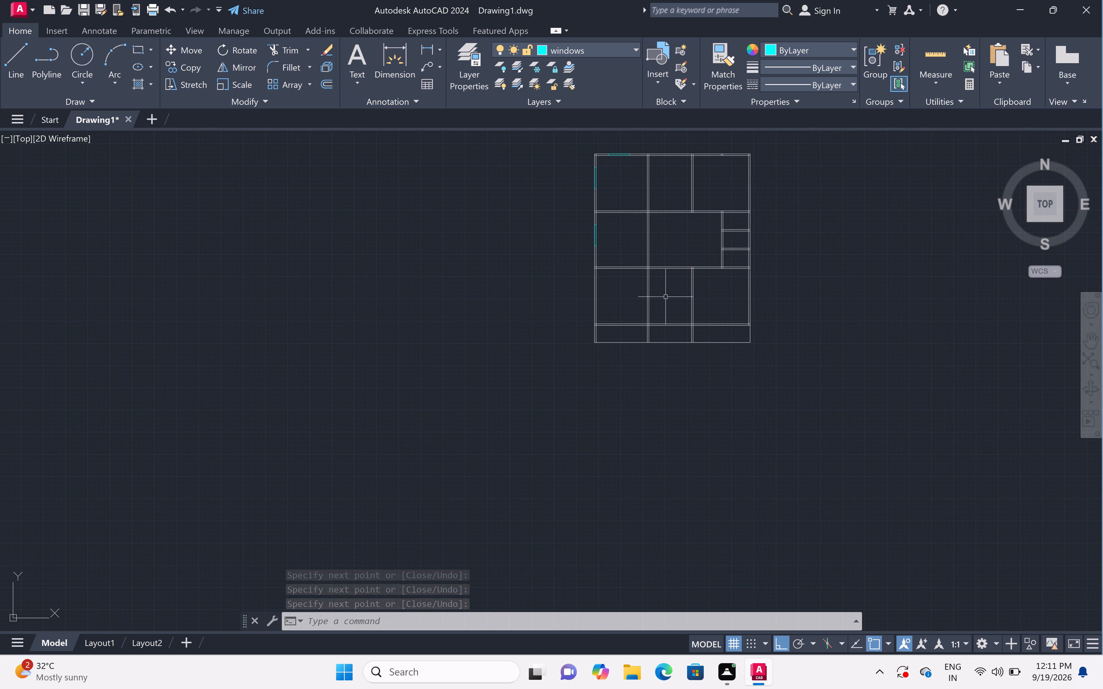
{"action": "scroll", "coordinate": [666, 321], "scroll_direction": "up", "scroll_amount": 5}
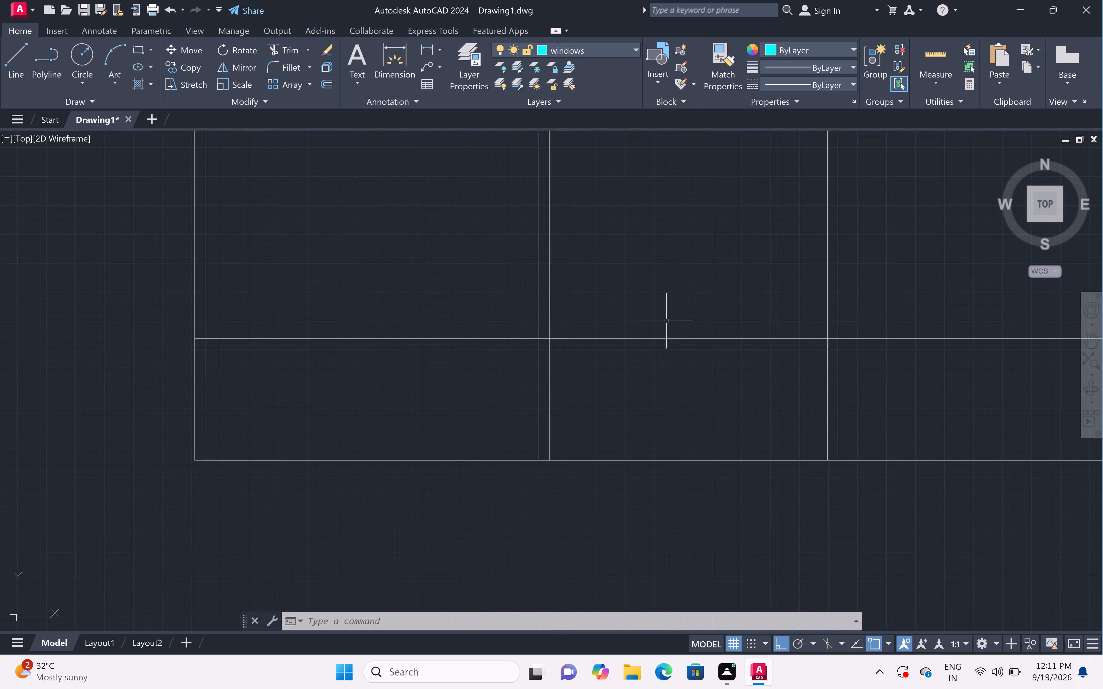
{"action": "type", "text": "l"}
{"action": "key", "text": "space"}
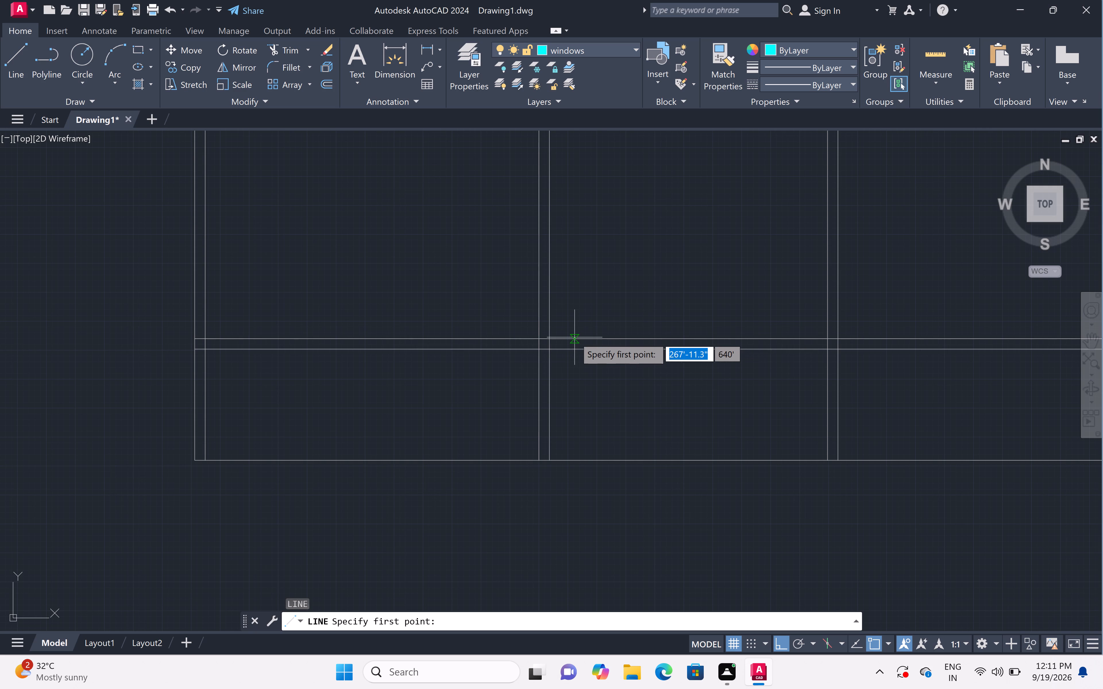
{"action": "double_click", "coordinate": [592, 338]}
{"action": "double_click", "coordinate": [593, 348]}
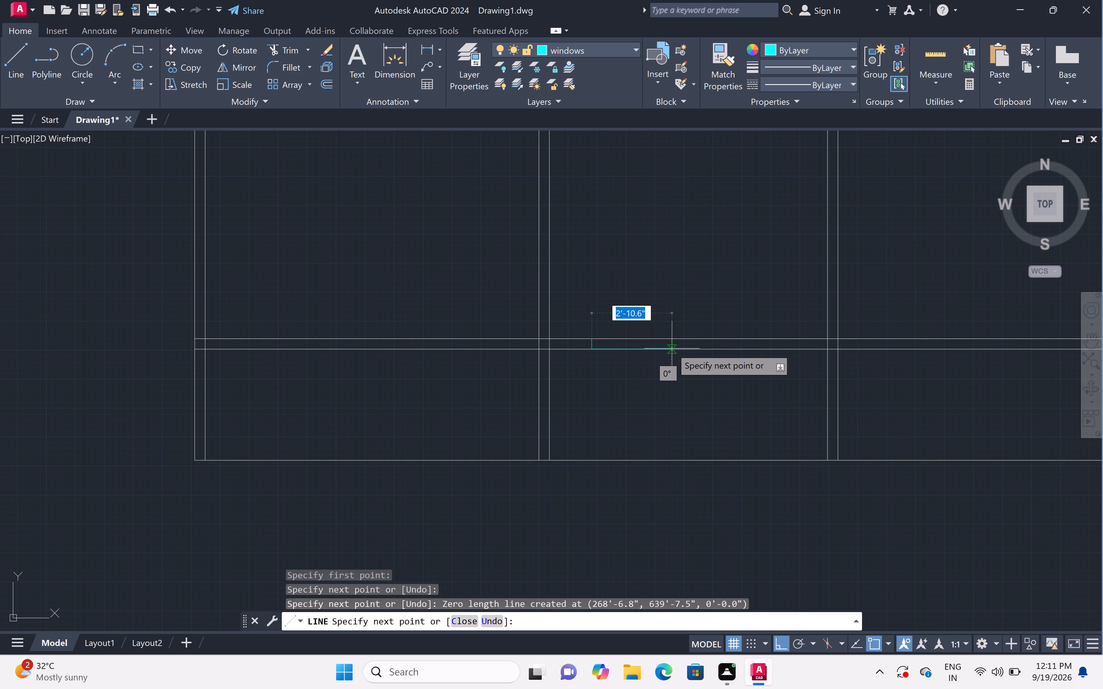
{"action": "type", "text": "5'"}
{"action": "key", "text": "space"}
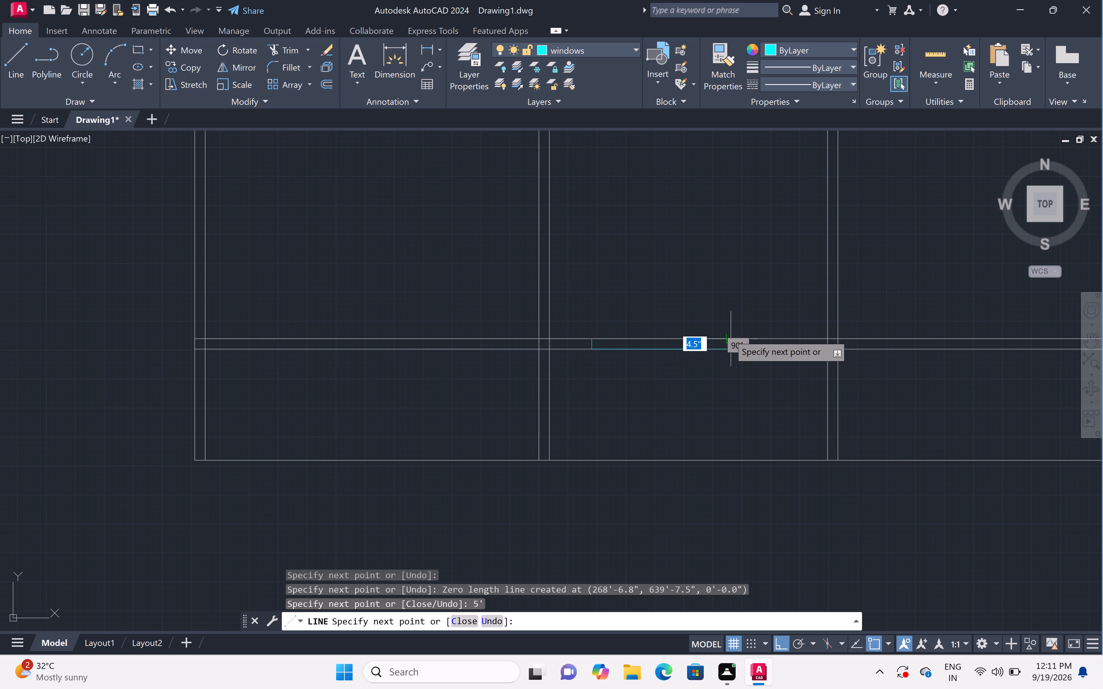
{"action": "key", "text": "ctrl+z"}
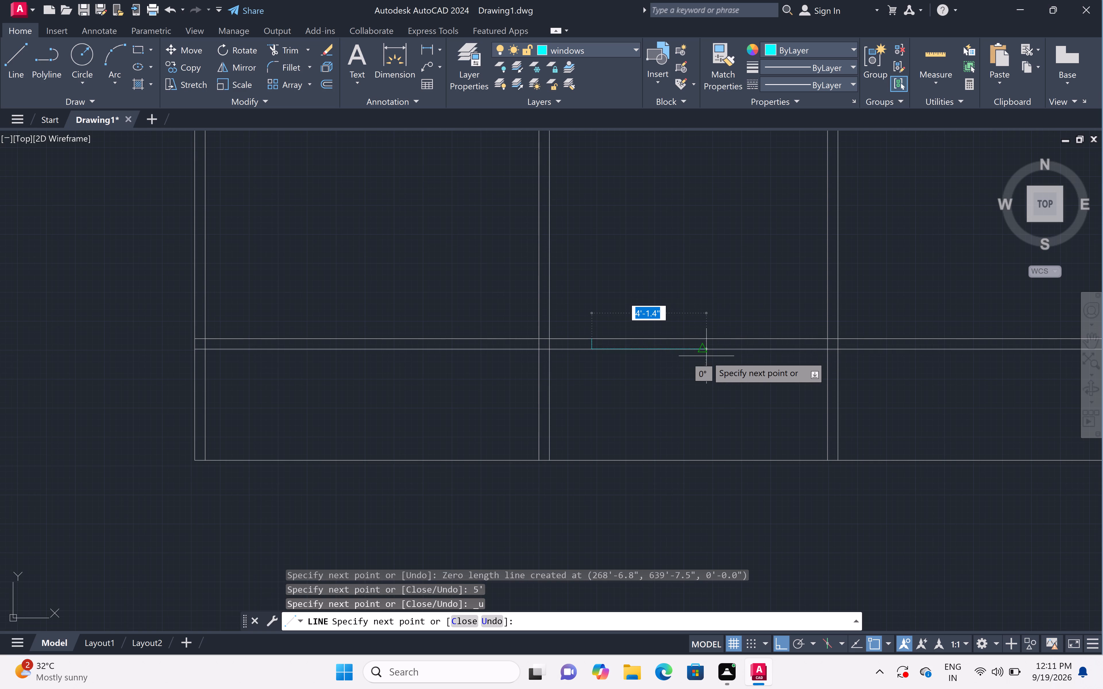
{"action": "key", "text": "4"}
{"action": "type", "text": "'"}
{"action": "key", "text": "space"}
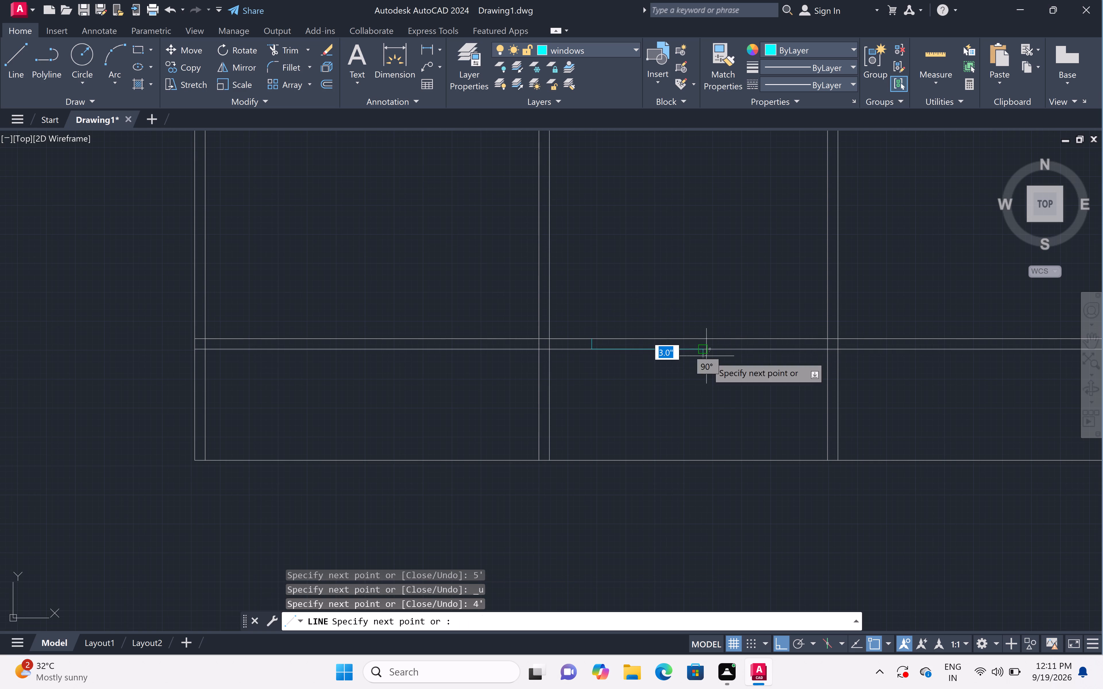
{"action": "left_click", "coordinate": [702, 339]}
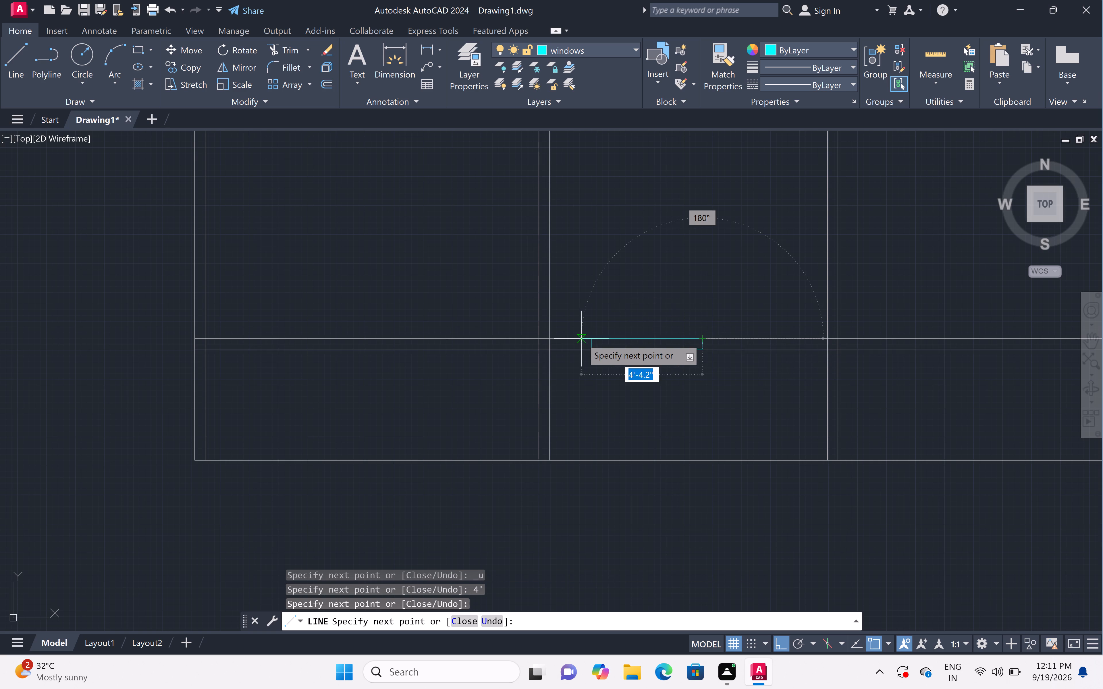
{"action": "left_click", "coordinate": [595, 338]}
{"action": "key", "text": "space"}
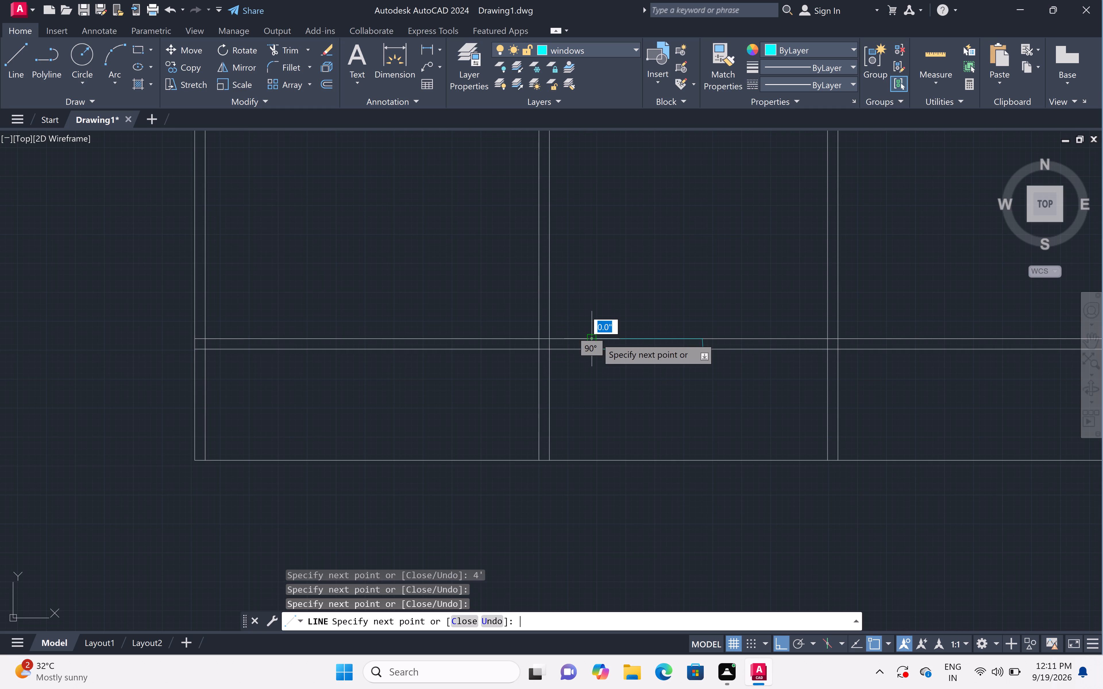
Draw a 4' long window outline across the wall thickness in the lower-right room's bottom wall, using lines.
{"action": "scroll", "coordinate": [615, 329], "scroll_direction": "down", "scroll_amount": 4}
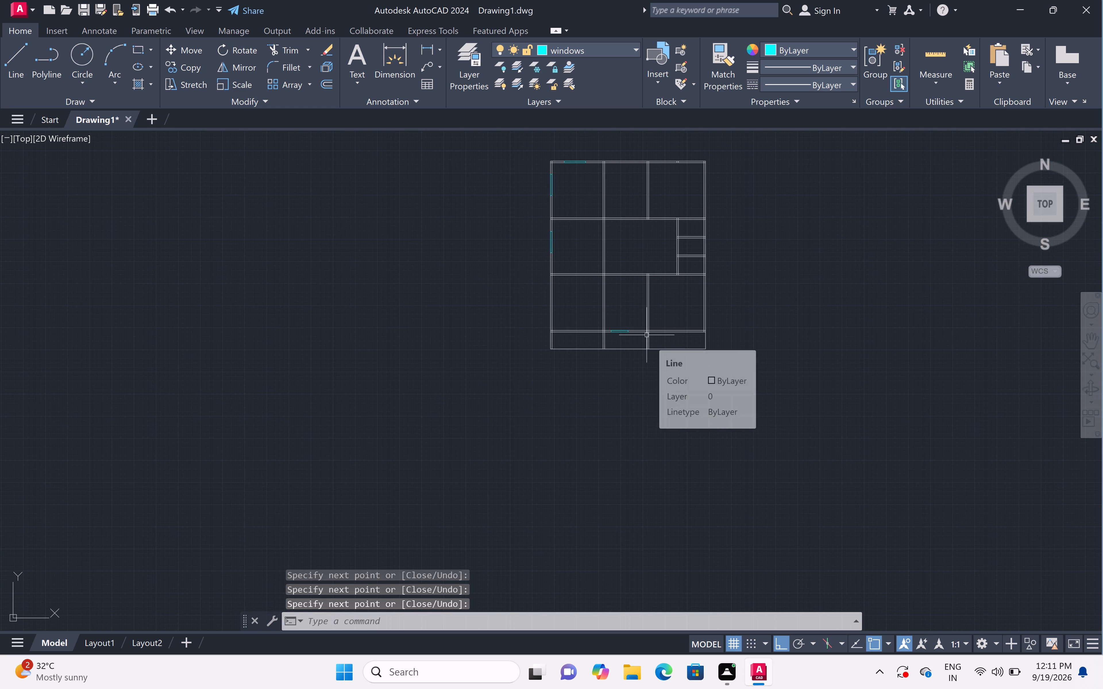
{"action": "scroll", "coordinate": [693, 332], "scroll_direction": "up", "scroll_amount": 4}
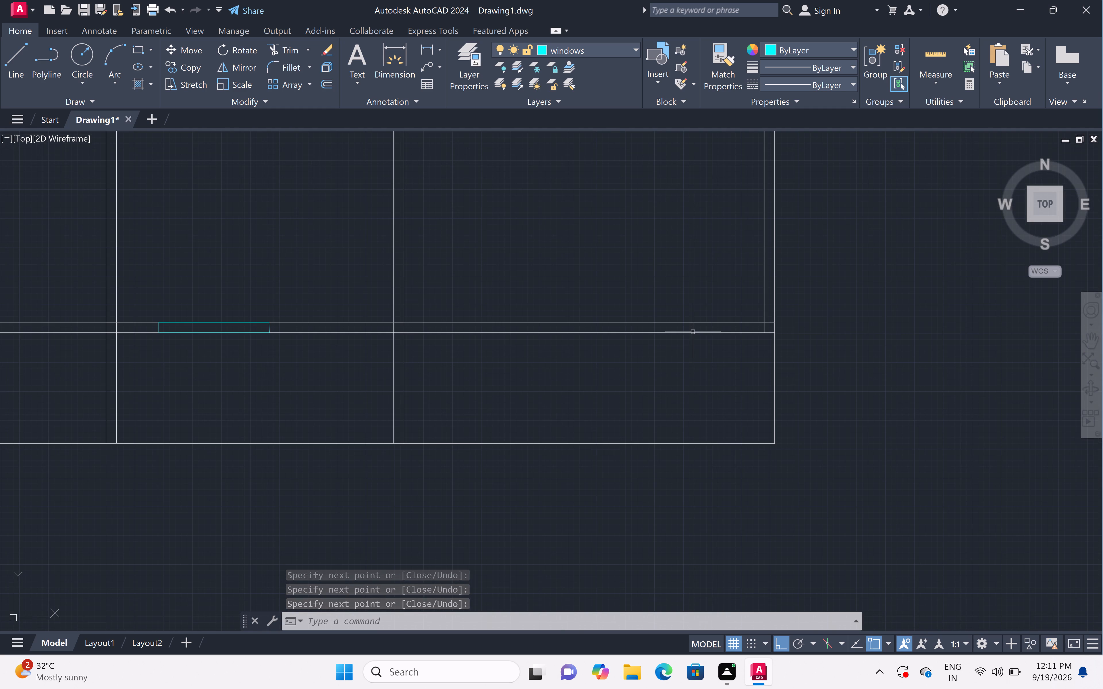
{"action": "type", "text": "l"}
{"action": "key", "text": "space"}
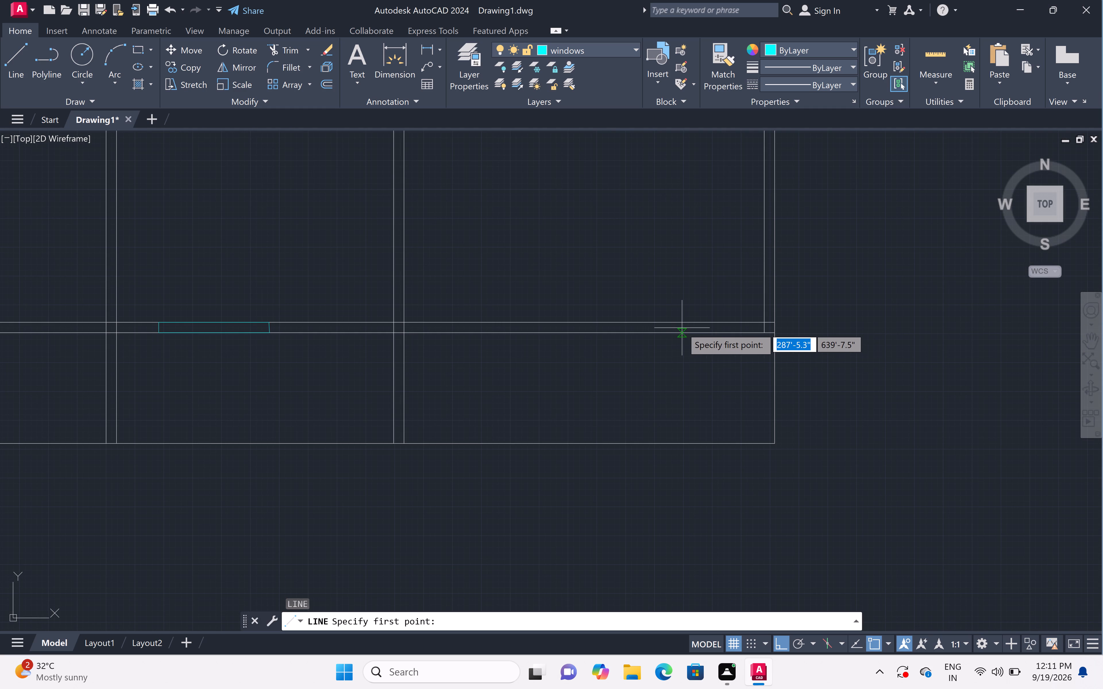
{"action": "left_click", "coordinate": [662, 322]}
{"action": "left_click", "coordinate": [663, 335]}
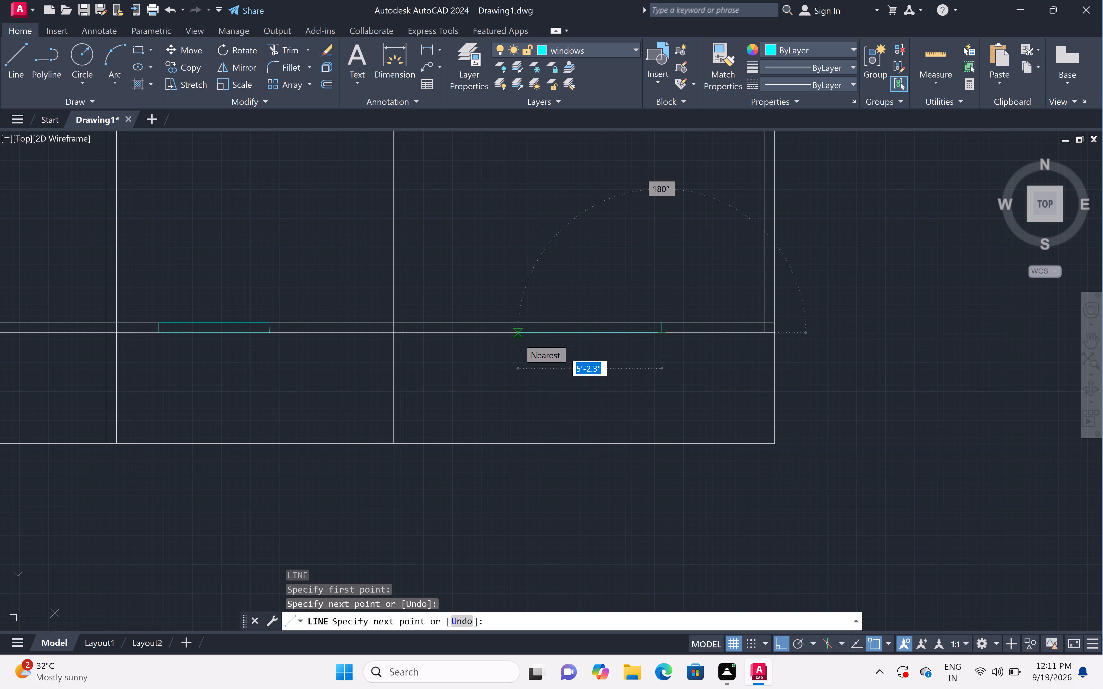
{"action": "type", "text": "4'"}
{"action": "key", "text": "space"}
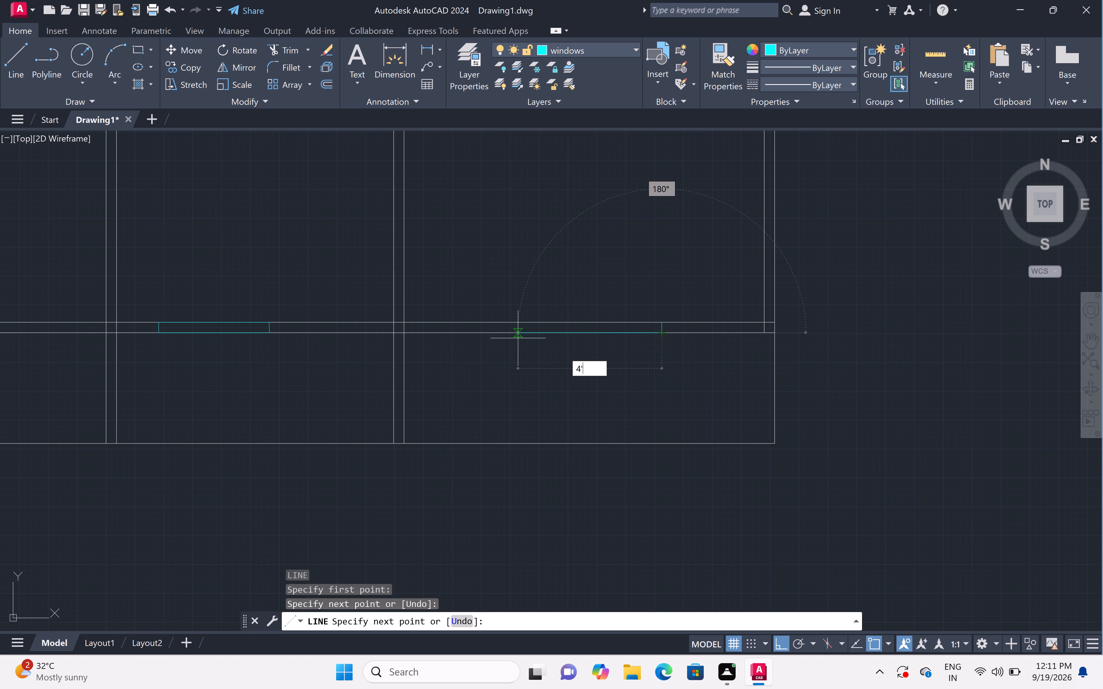
{"action": "left_click", "coordinate": [555, 321]}
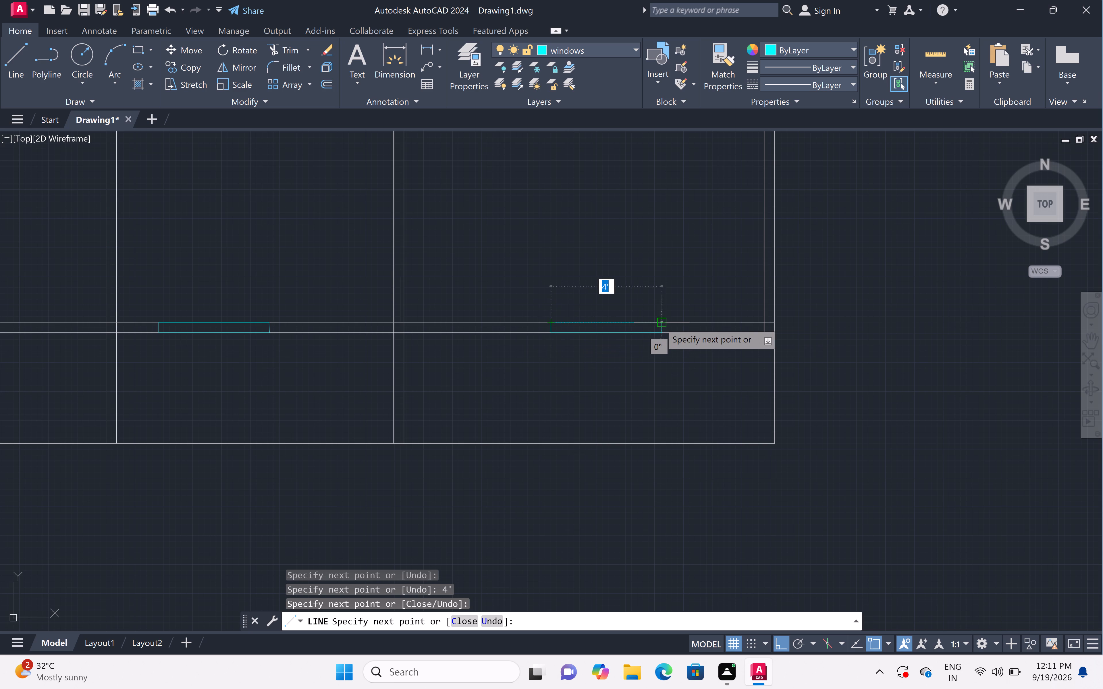
{"action": "left_click", "coordinate": [660, 322]}
{"action": "key", "text": "space"}
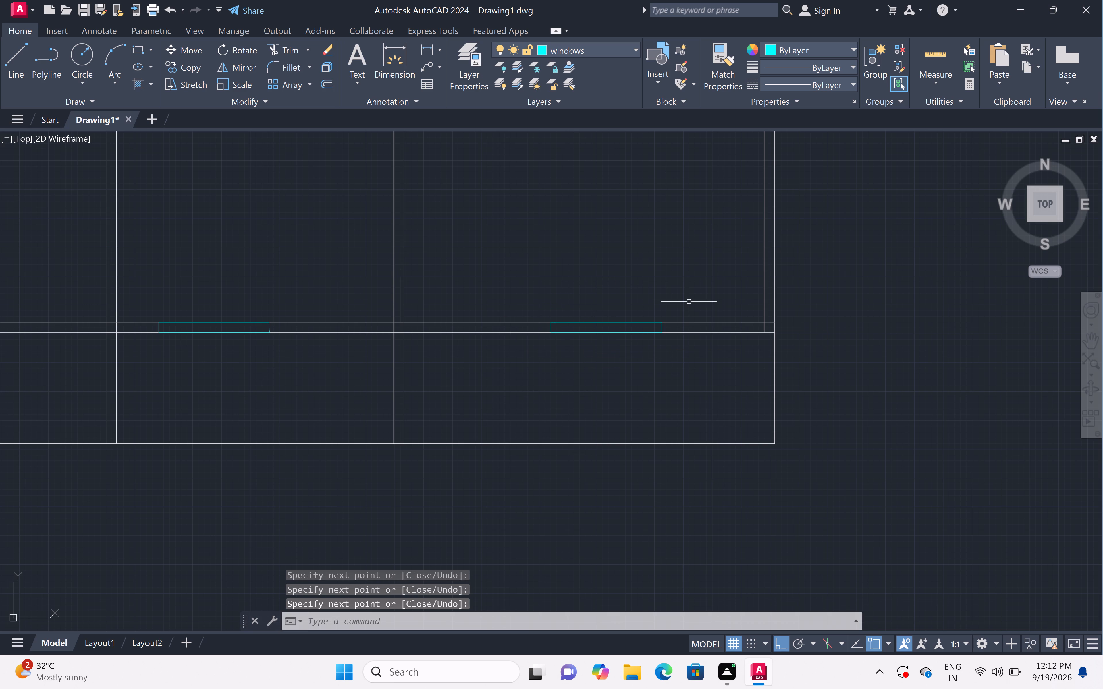
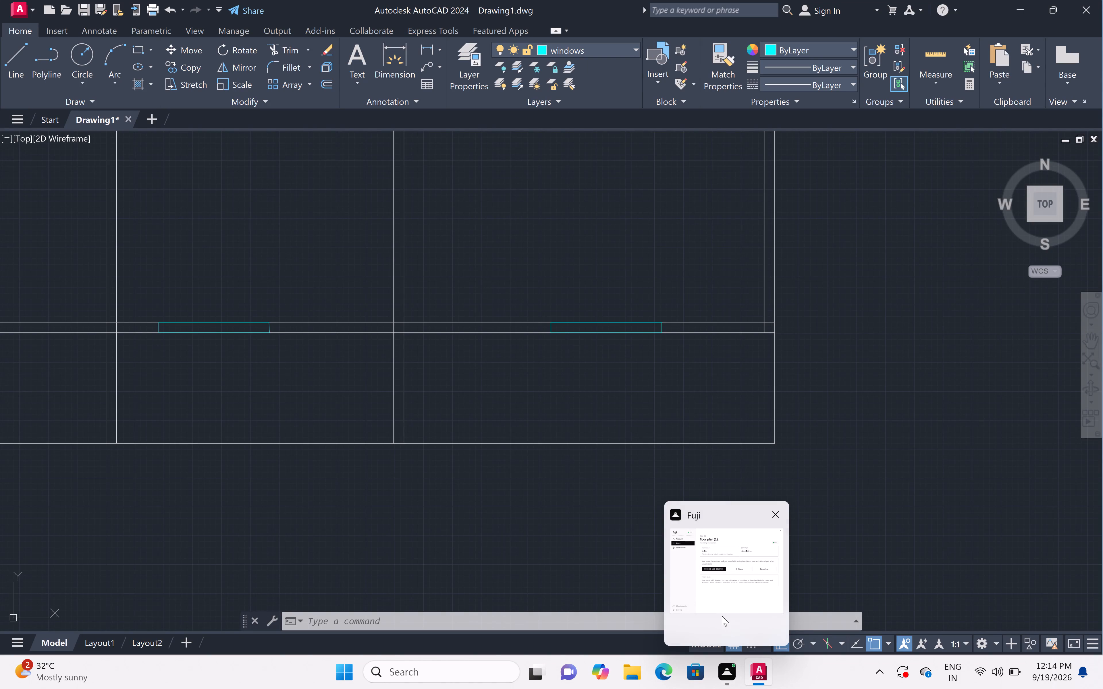
Draw a 5' long window outline across the wall thickness in the lower-right room's right exterior wall, using lines.
{"action": "scroll", "coordinate": [687, 371], "scroll_direction": "down", "scroll_amount": 5}
{"action": "scroll", "coordinate": [695, 333], "scroll_direction": "up", "scroll_amount": 3}
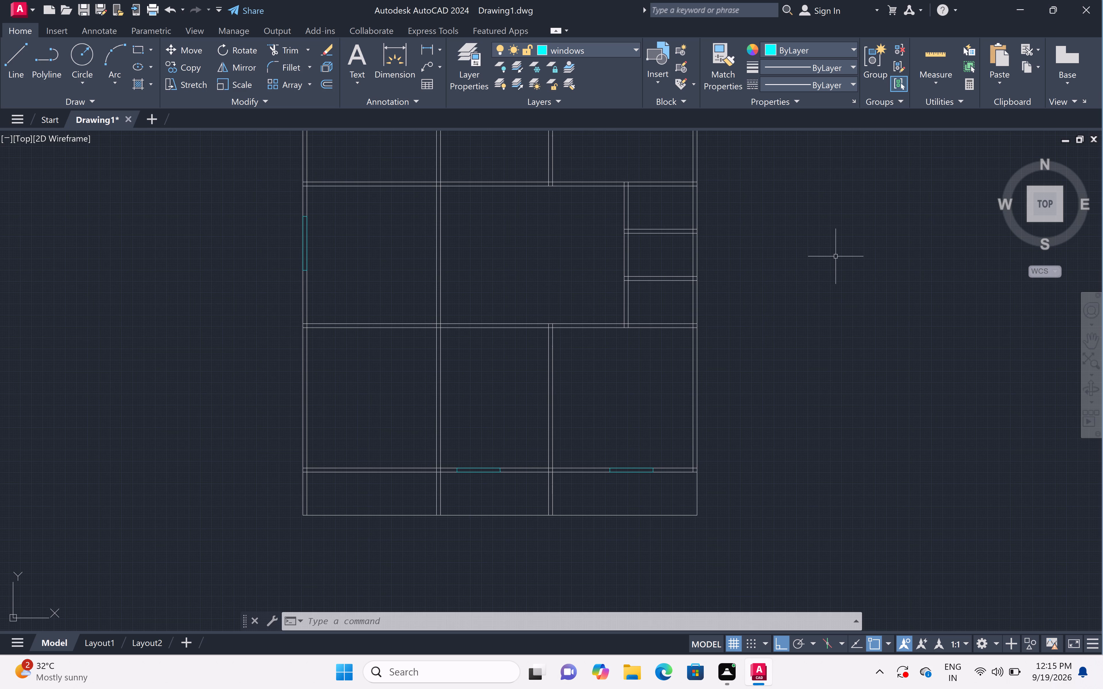
{"action": "scroll", "coordinate": [770, 262], "scroll_direction": "down", "scroll_amount": 2}
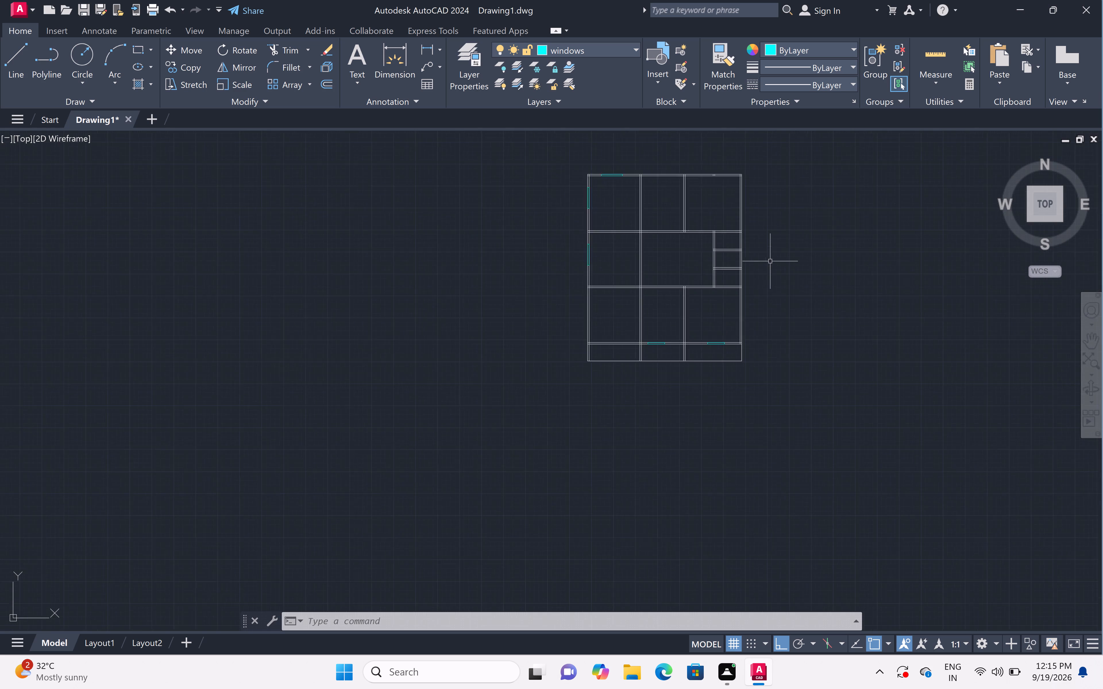
{"action": "scroll", "coordinate": [770, 261], "scroll_direction": "down", "scroll_amount": 1}
{"action": "scroll", "coordinate": [778, 213], "scroll_direction": "up", "scroll_amount": 3}
{"action": "scroll", "coordinate": [778, 215], "scroll_direction": "down", "scroll_amount": 1}
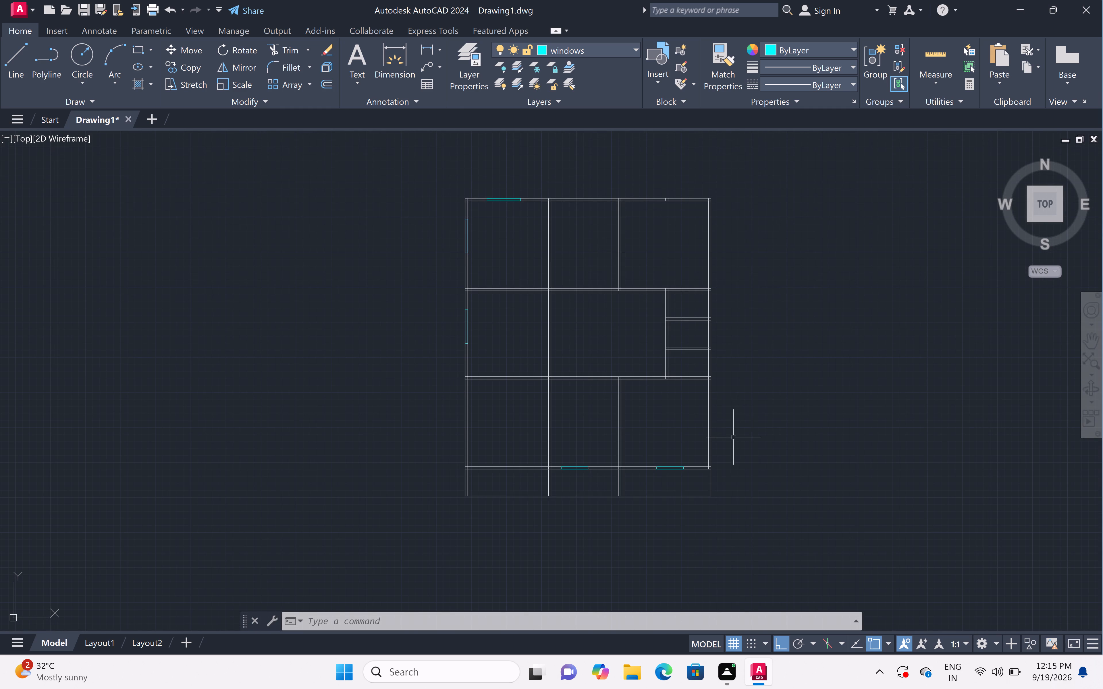
{"action": "scroll", "coordinate": [733, 437], "scroll_direction": "up", "scroll_amount": 2}
{"action": "type", "text": "l"}
{"action": "key", "text": "space"}
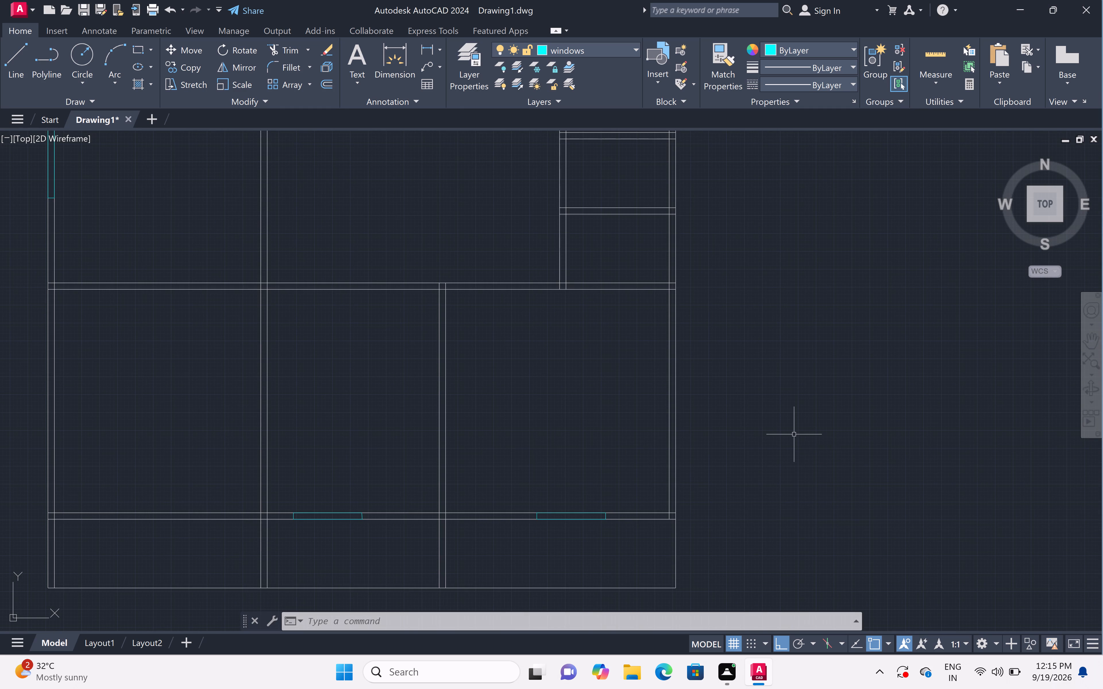
{"action": "scroll", "coordinate": [699, 407], "scroll_direction": "up", "scroll_amount": 2}
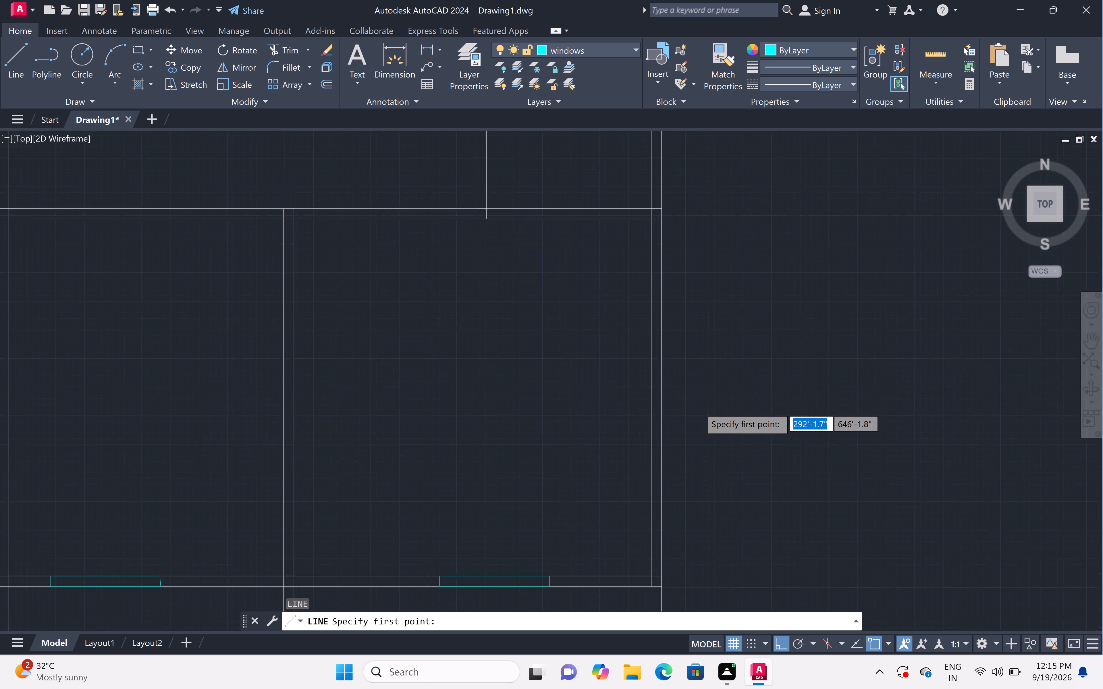
{"action": "scroll", "coordinate": [665, 344], "scroll_direction": "down", "scroll_amount": 1}
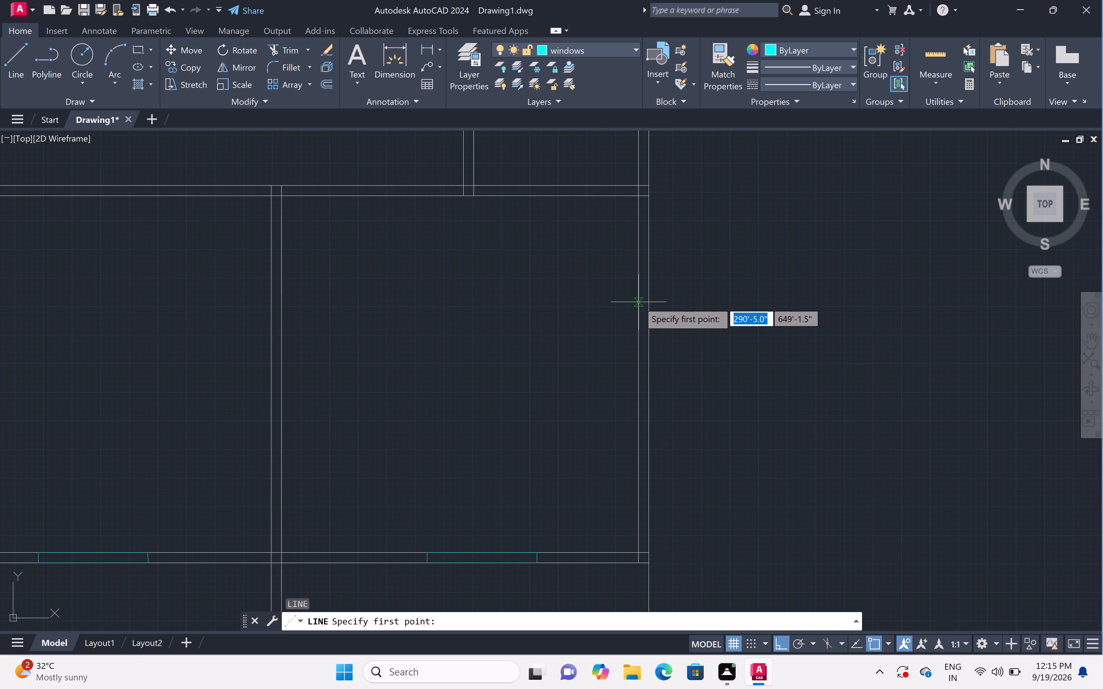
{"action": "left_click", "coordinate": [638, 302]}
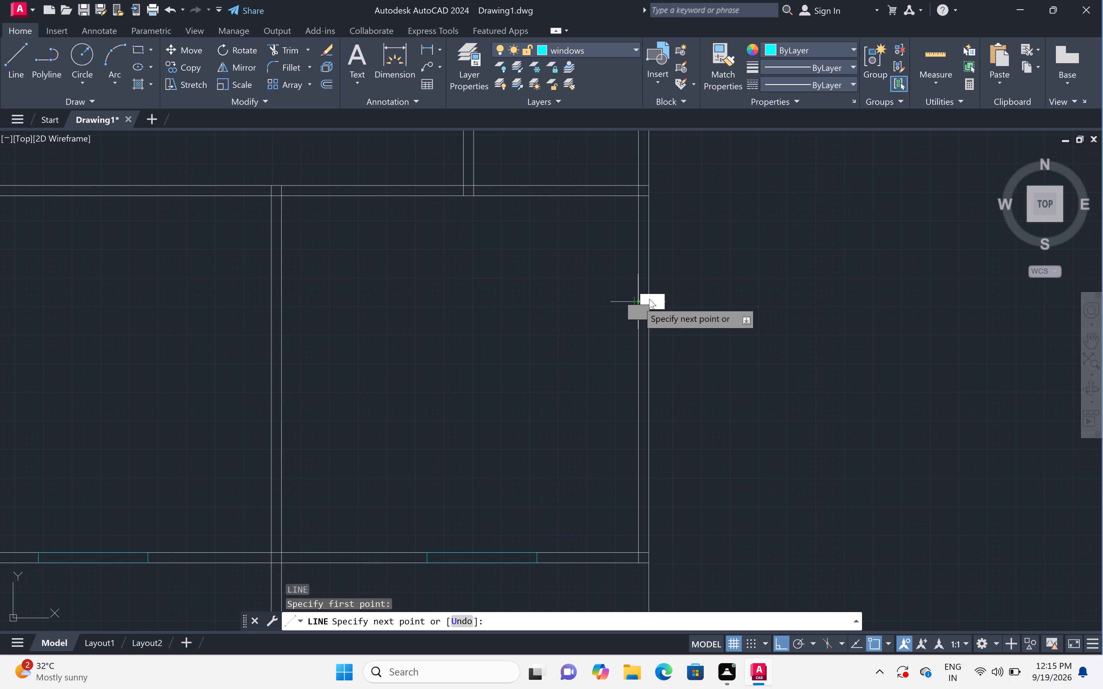
{"action": "left_click", "coordinate": [651, 301]}
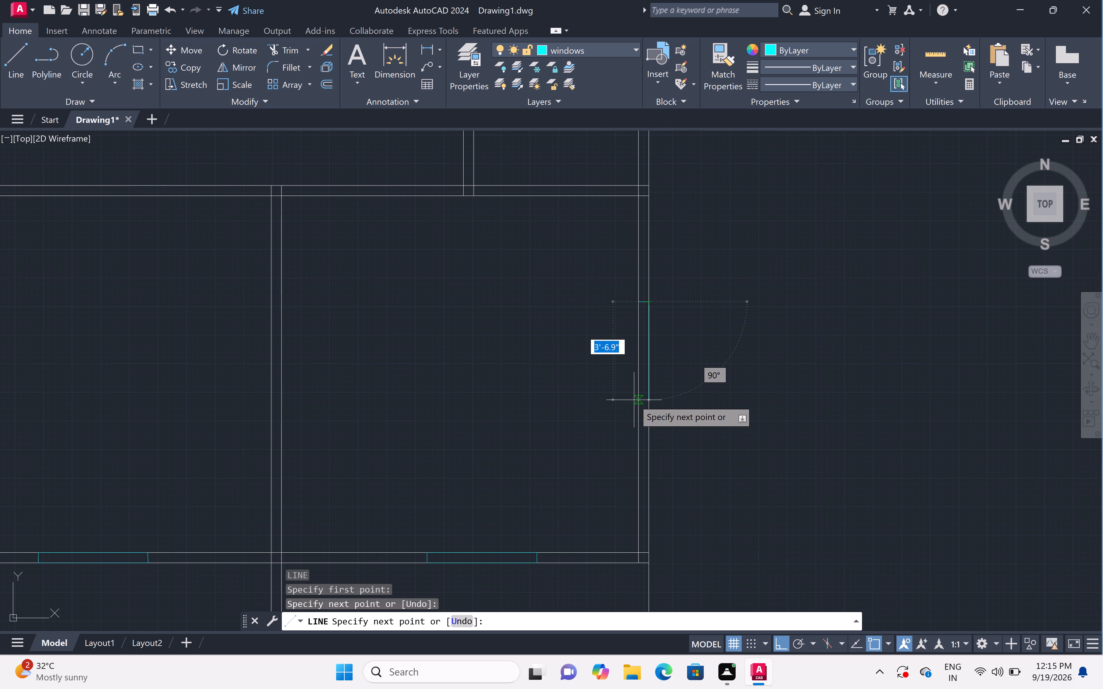
{"action": "key", "text": "5"}
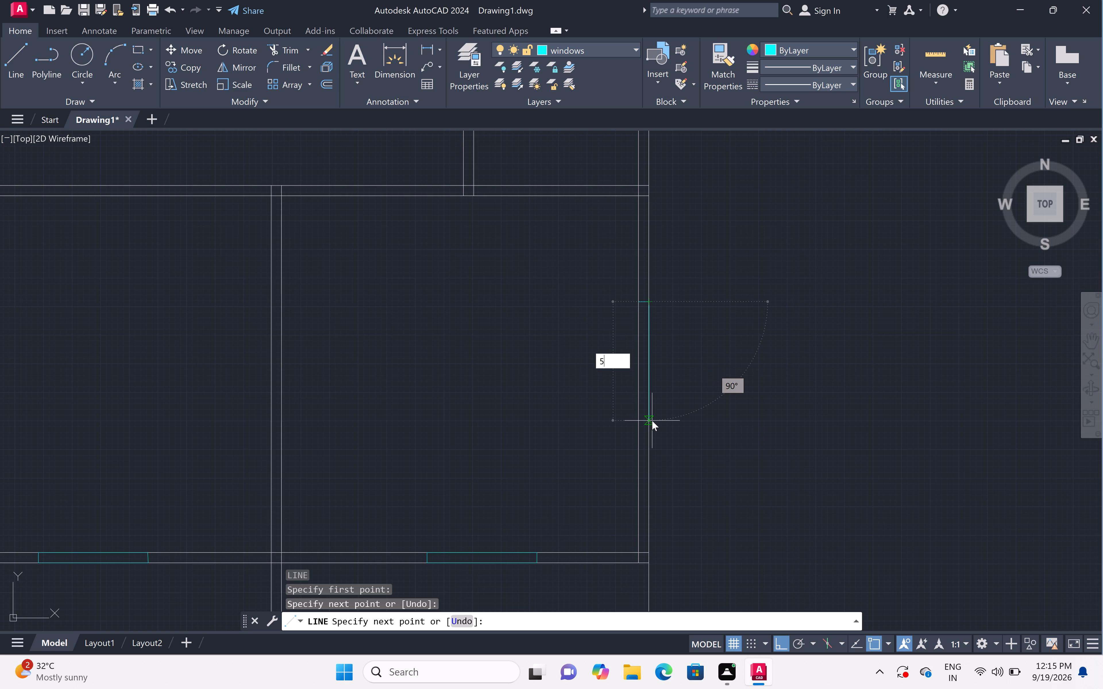
{"action": "type", "text": "'"}
{"action": "key", "text": "space"}
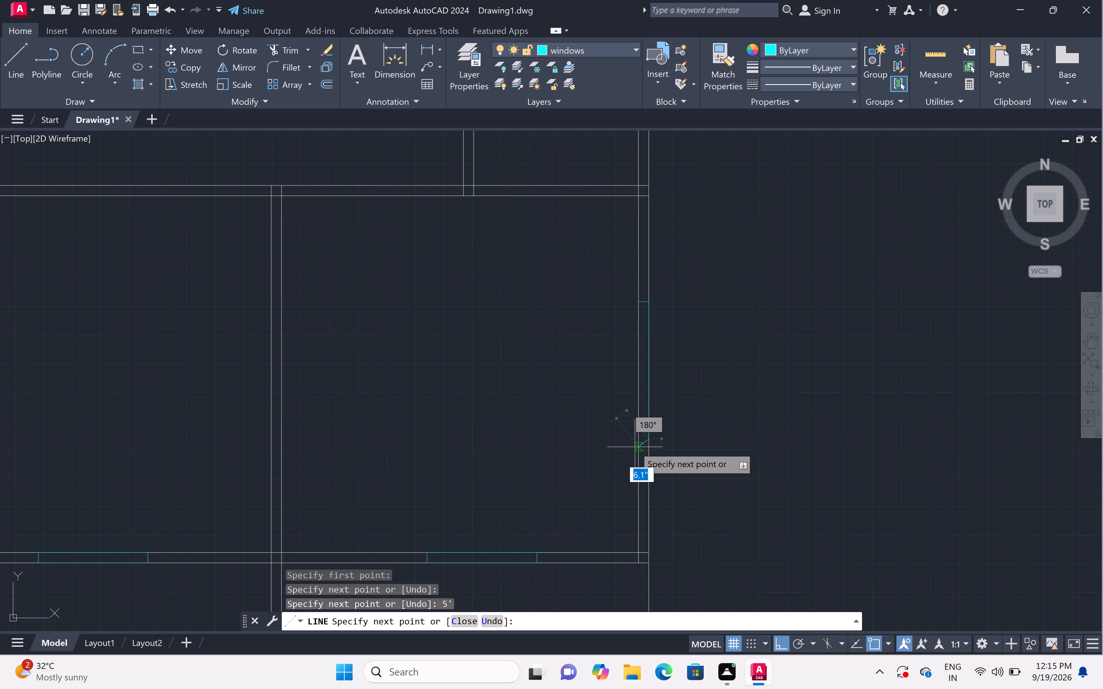
{"action": "left_click", "coordinate": [636, 438]}
{"action": "double_click", "coordinate": [636, 305]}
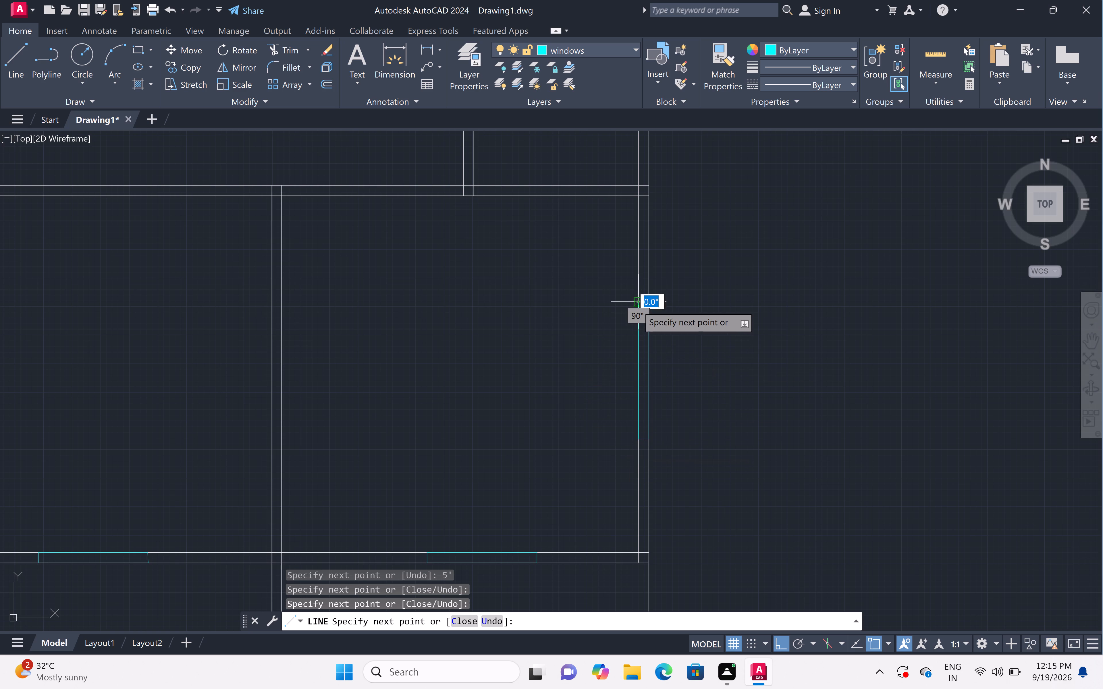
{"action": "key", "text": "space"}
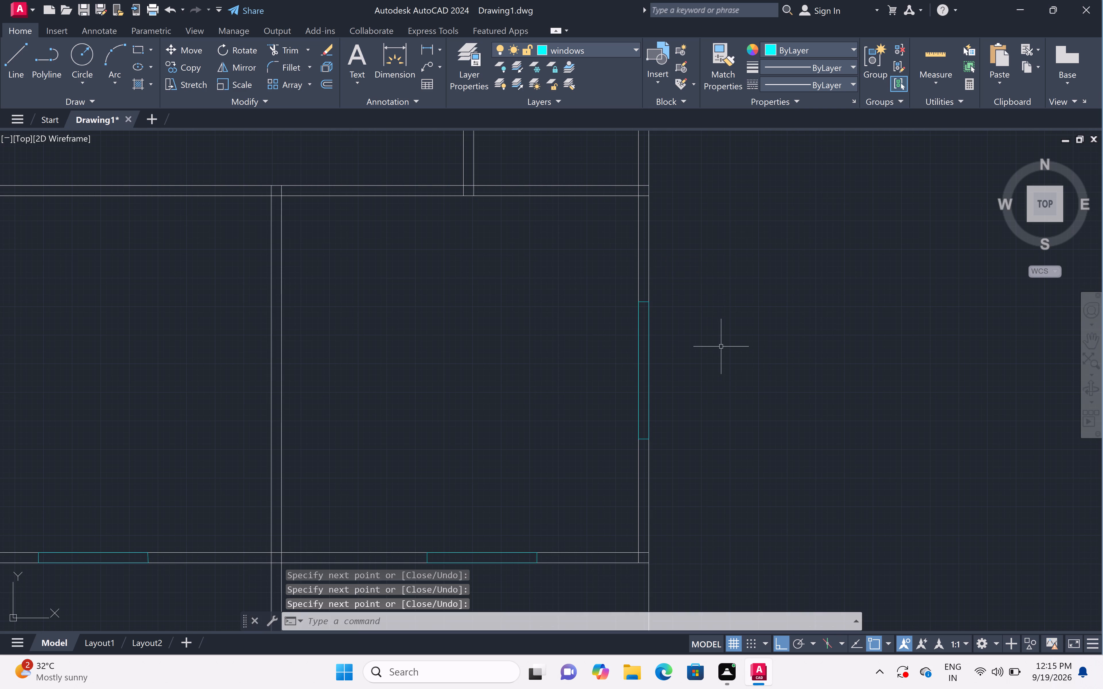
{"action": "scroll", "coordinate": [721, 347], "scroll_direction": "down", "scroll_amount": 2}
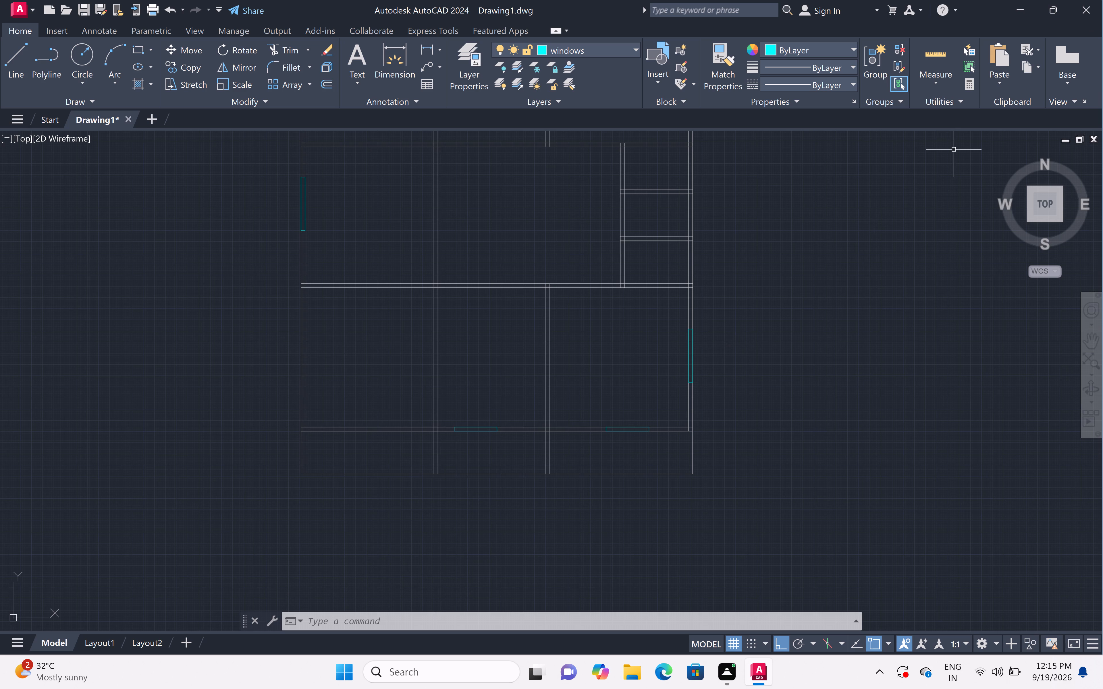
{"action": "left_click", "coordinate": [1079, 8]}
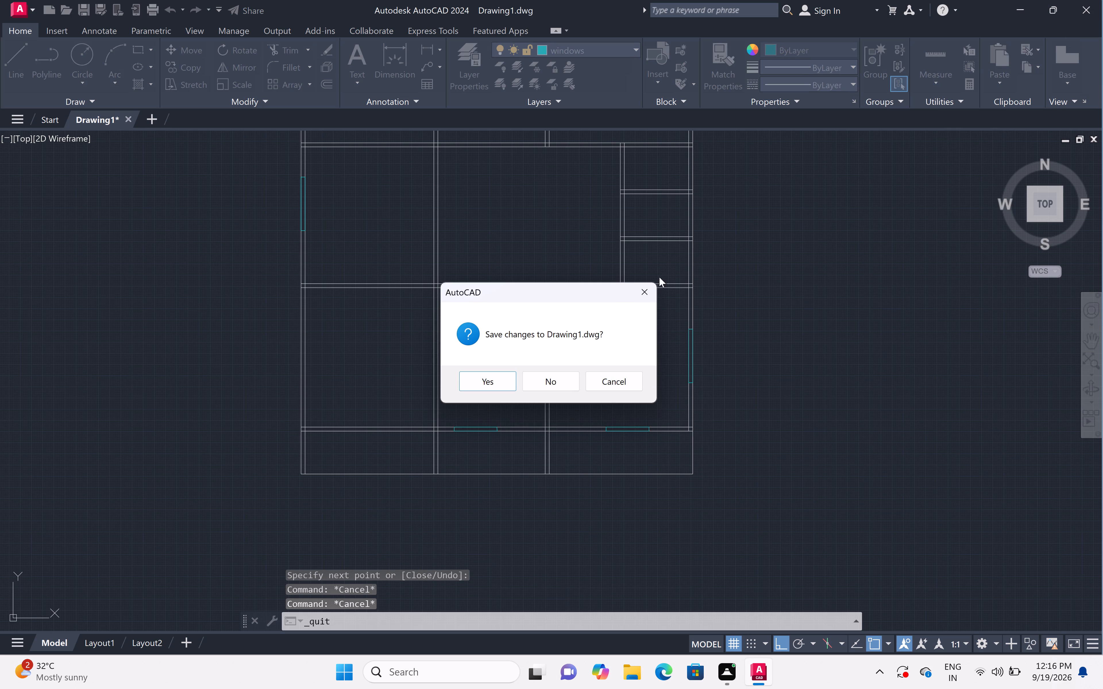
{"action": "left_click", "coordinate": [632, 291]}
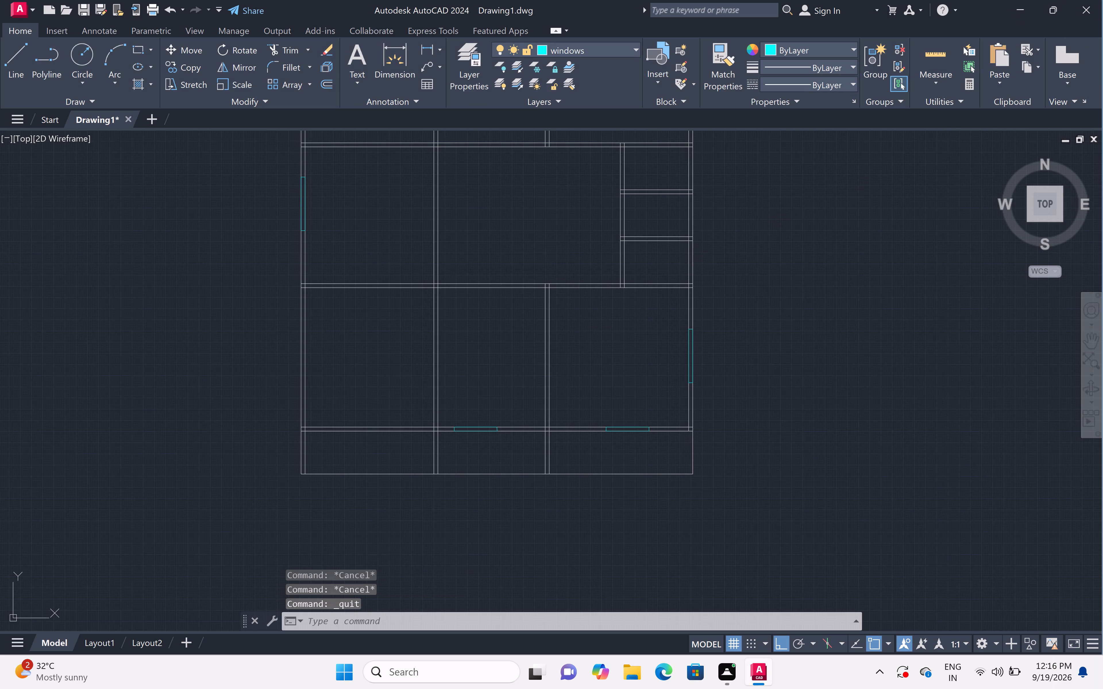
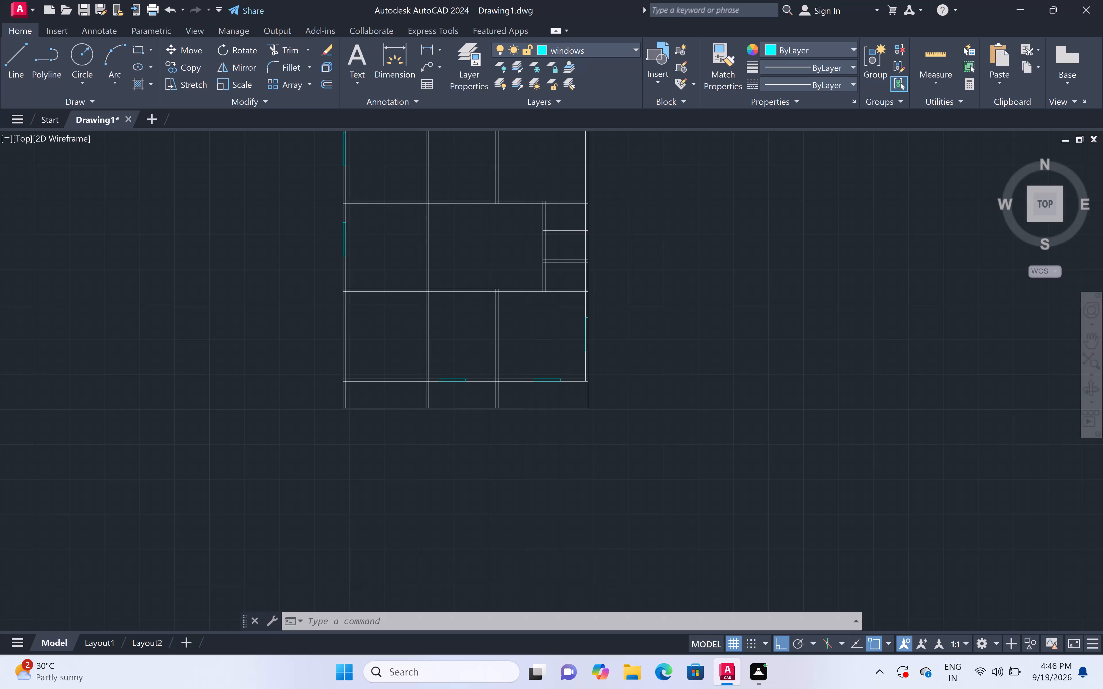
Draw a 5' long window outline across the wall thickness in the upper-middle room's top exterior wall, using lines.
{"action": "scroll", "coordinate": [369, 207], "scroll_direction": "up", "scroll_amount": 1}
{"action": "middle_click_drag", "start_coordinate": [378, 220], "coordinate": [389, 231]}
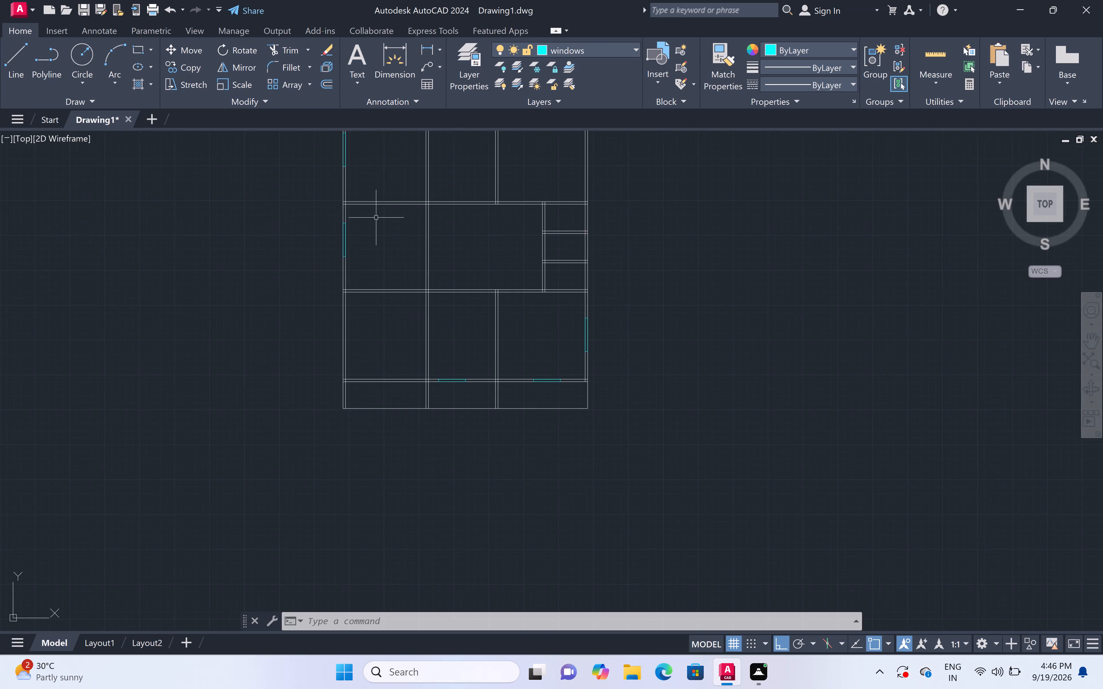
{"action": "middle_click_drag", "start_coordinate": [389, 231], "coordinate": [481, 312]}
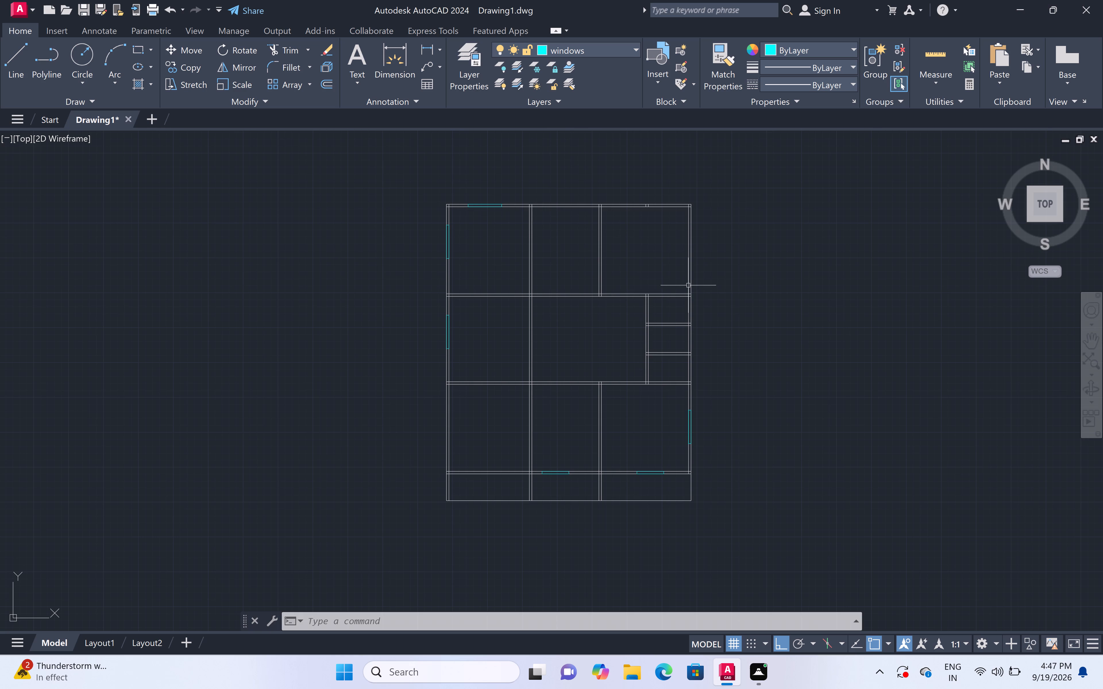
{"action": "scroll", "coordinate": [700, 295], "scroll_direction": "up", "scroll_amount": 2}
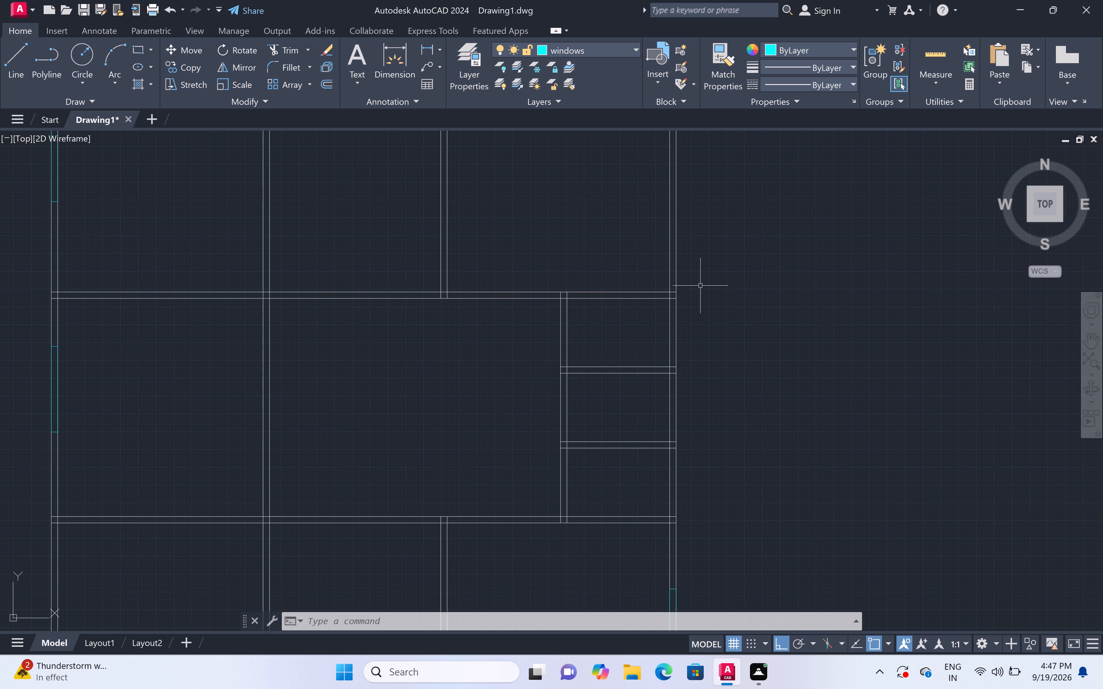
{"action": "scroll", "coordinate": [700, 286], "scroll_direction": "down", "scroll_amount": 1}
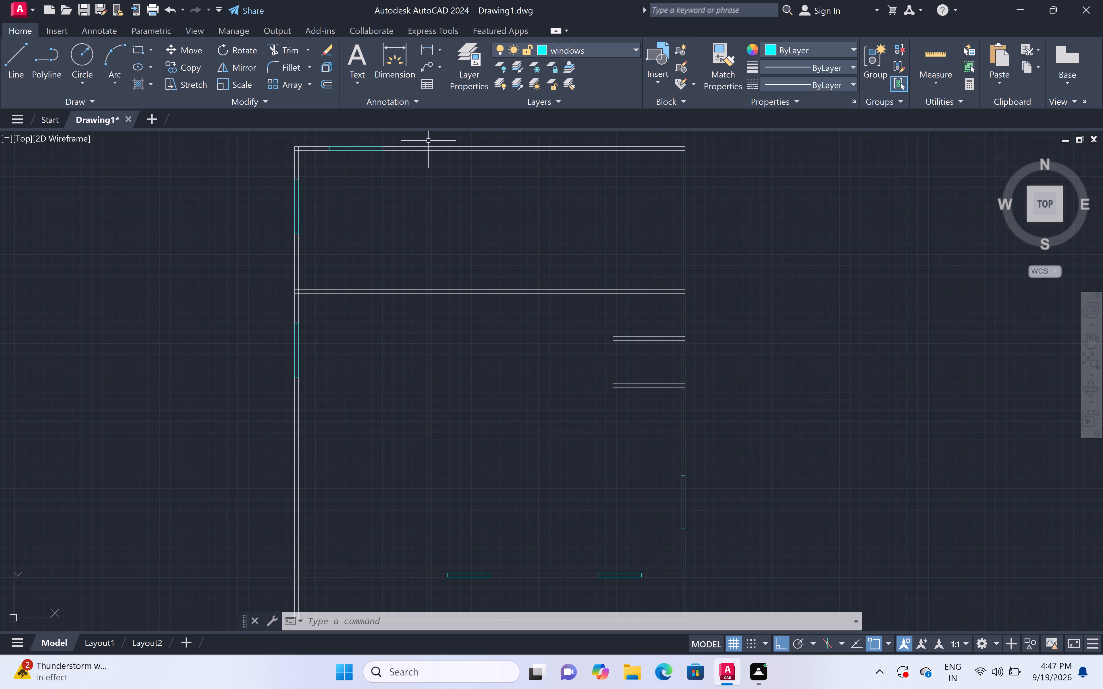
{"action": "middle_click_drag", "start_coordinate": [465, 174], "coordinate": [477, 237]}
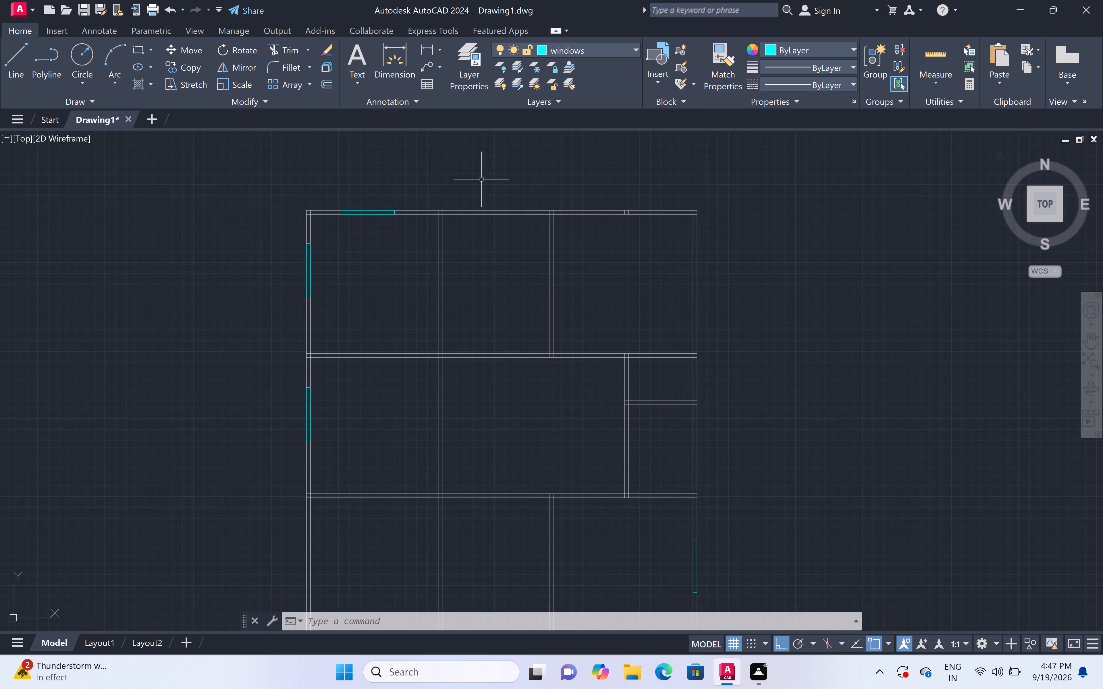
{"action": "scroll", "coordinate": [495, 204], "scroll_direction": "up", "scroll_amount": 3}
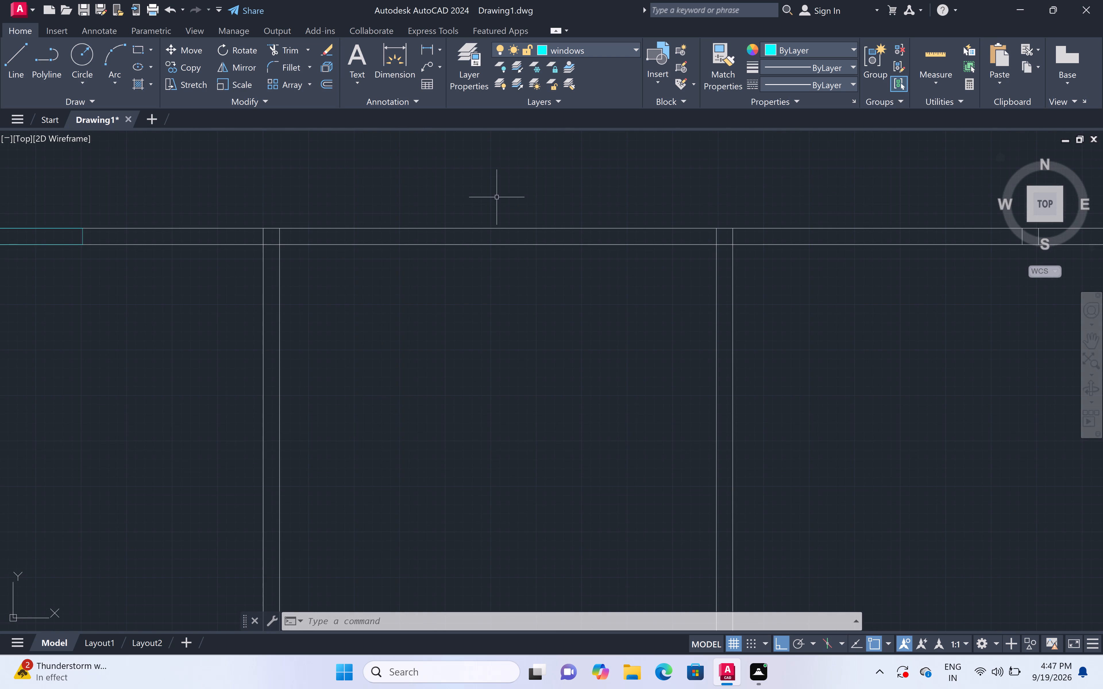
{"action": "type", "text": "l"}
{"action": "key", "text": "space"}
{"action": "left_click", "coordinate": [393, 229]}
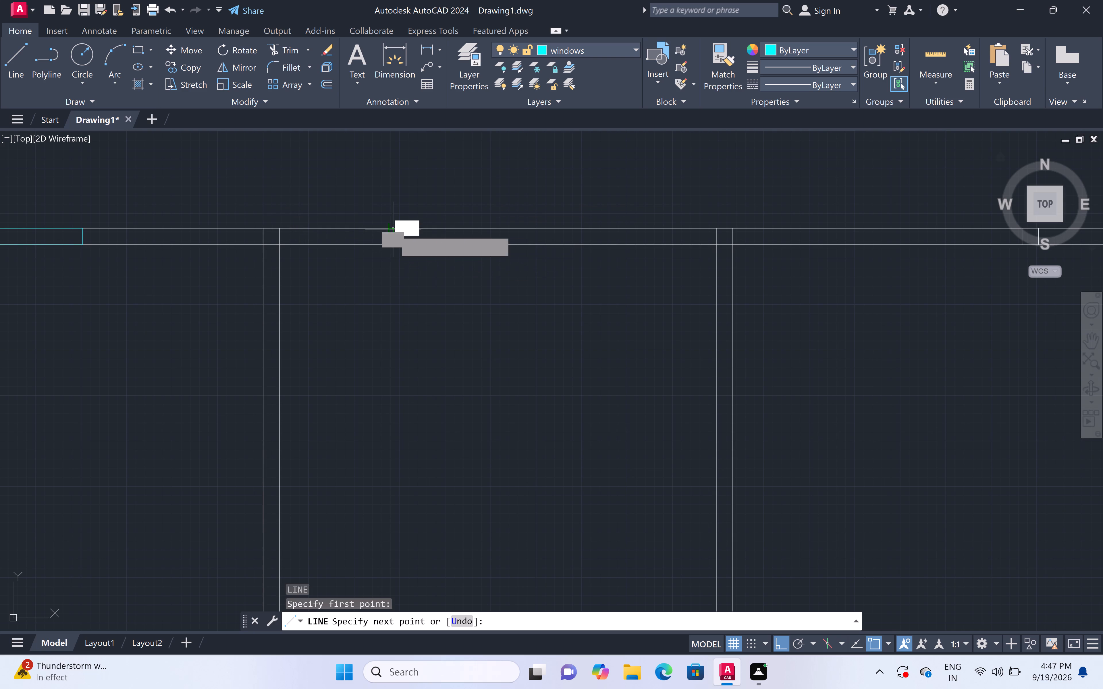
{"action": "left_click", "coordinate": [396, 247]}
{"action": "type", "text": "5'"}
{"action": "key", "text": "space"}
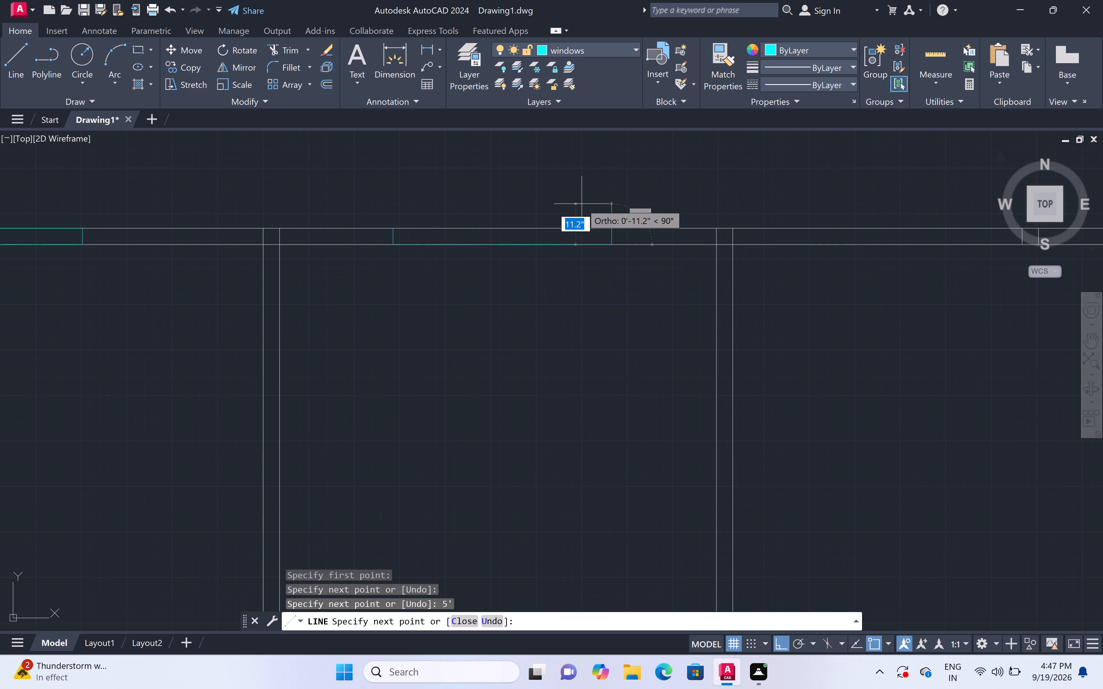
{"action": "left_click", "coordinate": [610, 229]}
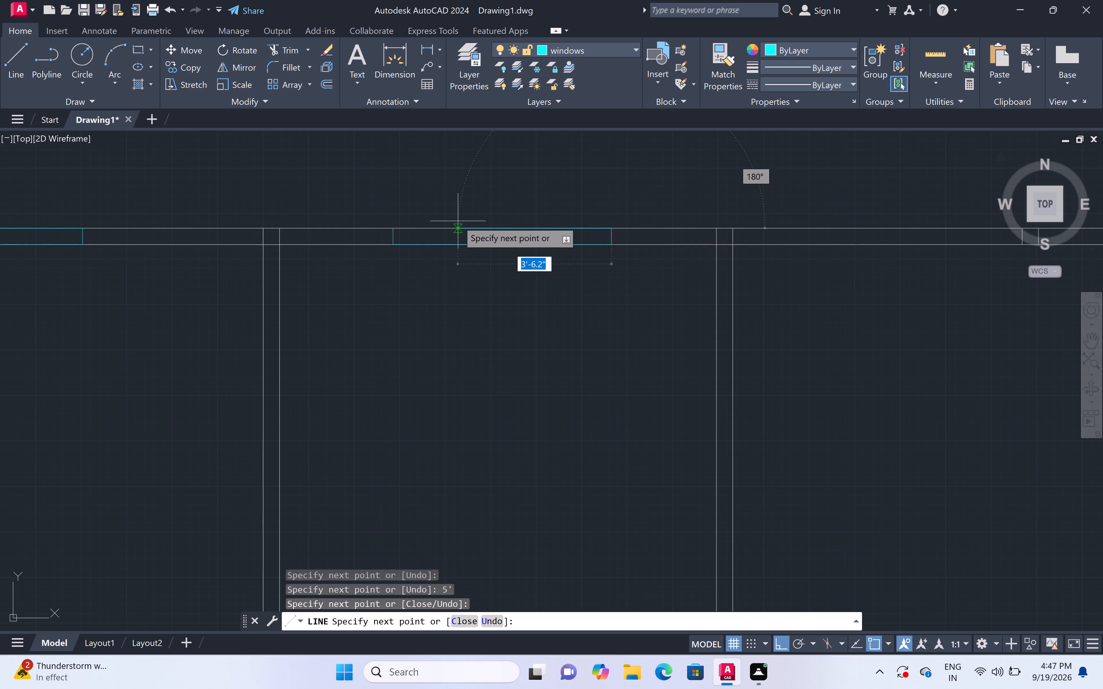
{"action": "left_click", "coordinate": [390, 228]}
{"action": "key", "text": "space"}
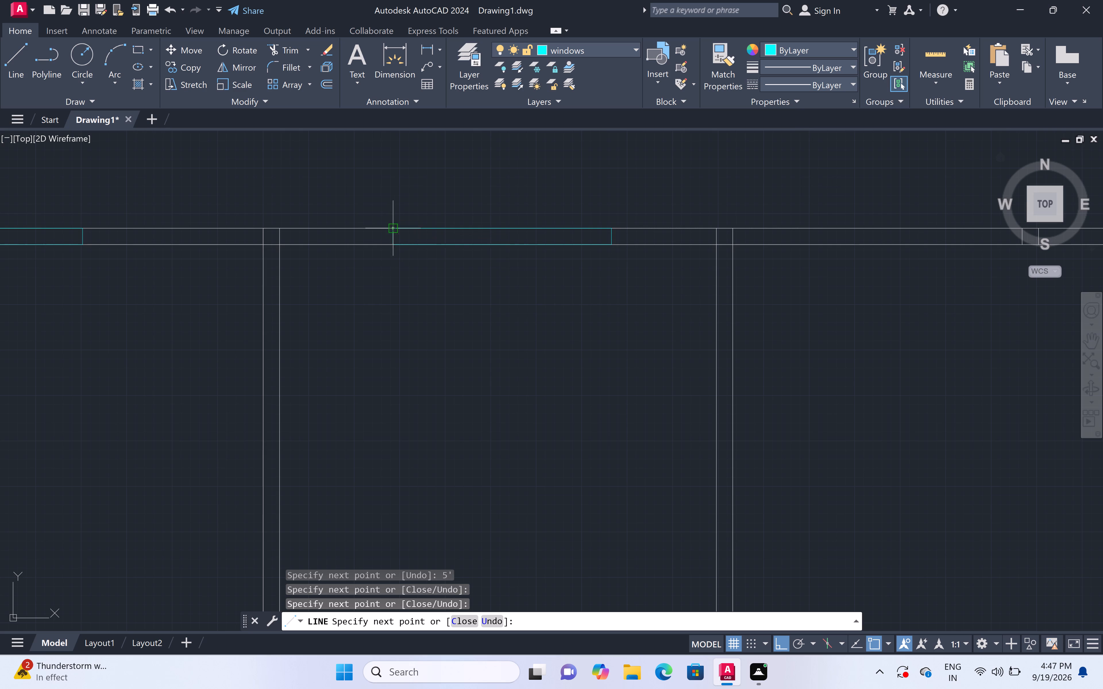
Trim away the two stray short lines crossing the top exterior wall above the upper-right room.
{"action": "scroll", "coordinate": [410, 213], "scroll_direction": "down", "scroll_amount": 2}
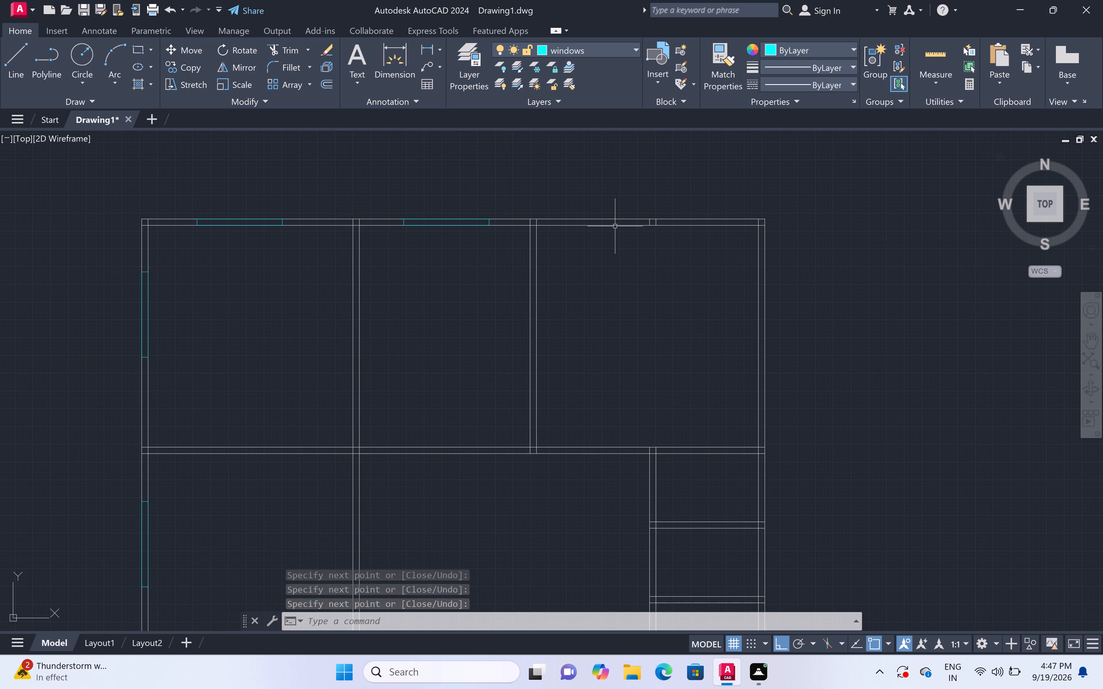
{"action": "scroll", "coordinate": [672, 216], "scroll_direction": "up", "scroll_amount": 4}
{"action": "type", "text": "tr"}
{"action": "key", "text": "space"}
{"action": "left_click", "coordinate": [497, 268]}
{"action": "left_click_drag", "start_coordinate": [500, 266], "coordinate": [508, 264]}
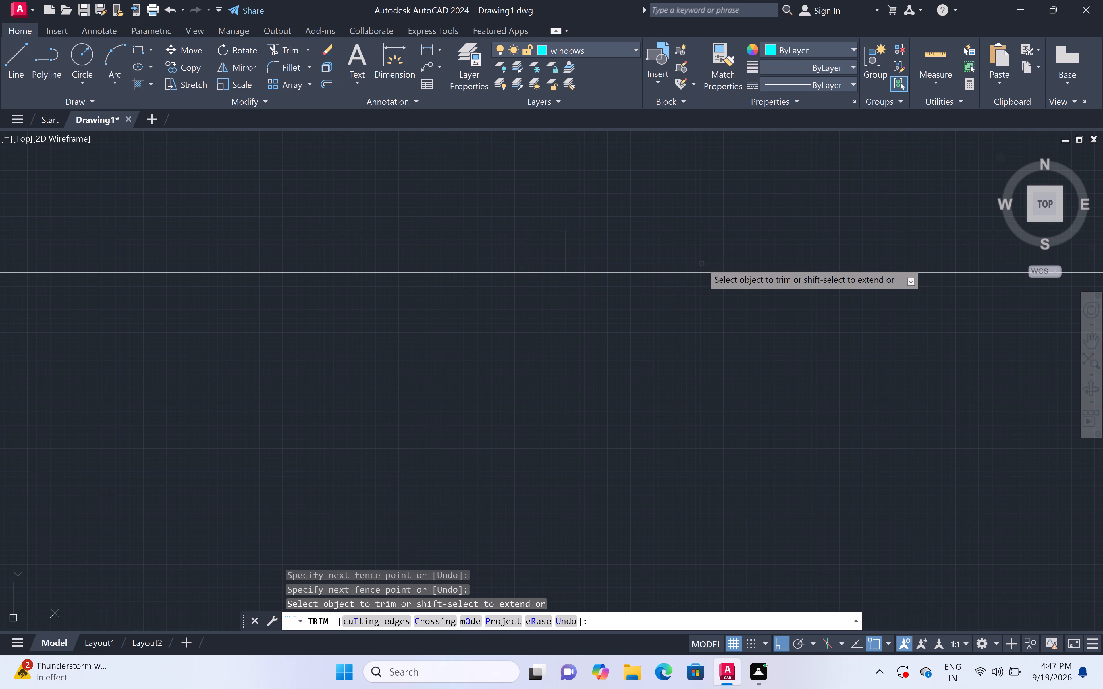
{"action": "left_click", "coordinate": [499, 250]}
{"action": "left_click", "coordinate": [613, 250]}
{"action": "key", "text": "Escape"}
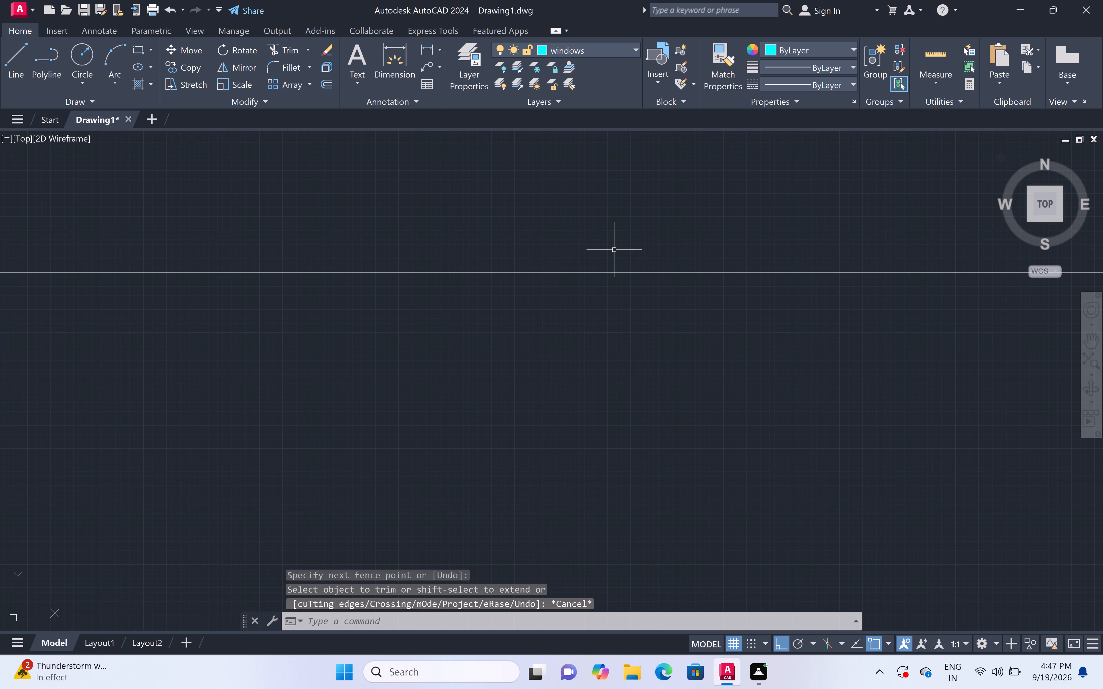
Draw a 5' long window outline across the wall thickness in the upper-right room's top exterior wall, using lines.
{"action": "key", "text": "l"}
{"action": "key", "text": "space"}
{"action": "scroll", "coordinate": [469, 232], "scroll_direction": "down", "scroll_amount": 4}
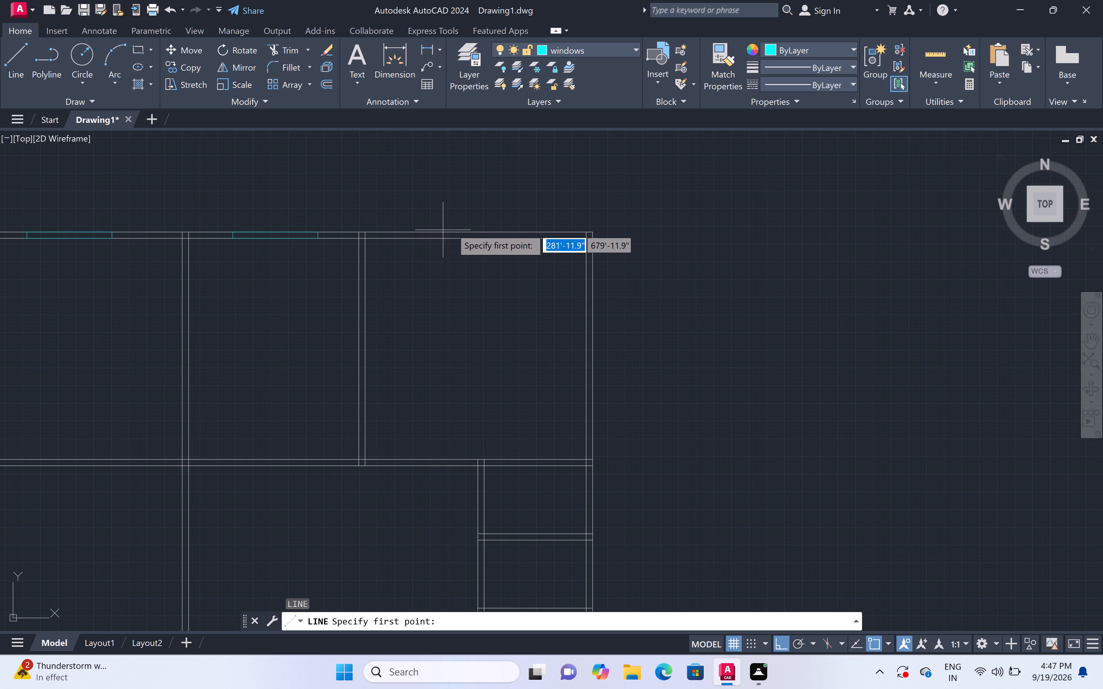
{"action": "scroll", "coordinate": [428, 235], "scroll_direction": "up", "scroll_amount": 3}
{"action": "scroll", "coordinate": [454, 207], "scroll_direction": "down", "scroll_amount": 1}
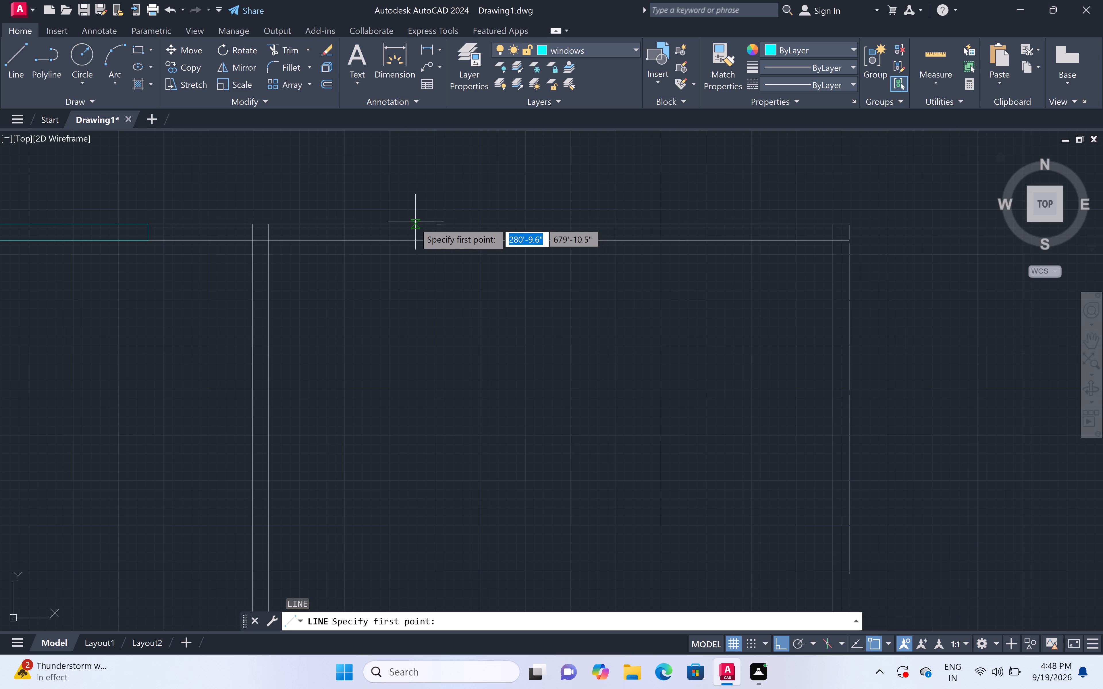
{"action": "left_click", "coordinate": [392, 224]}
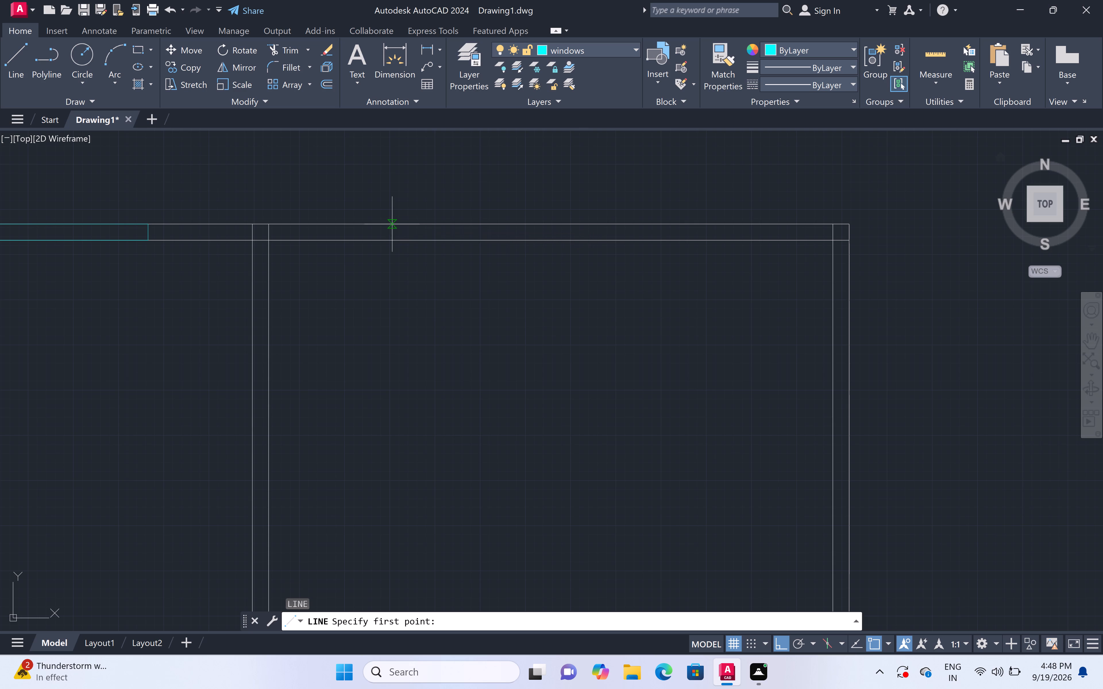
{"action": "left_click", "coordinate": [391, 239]}
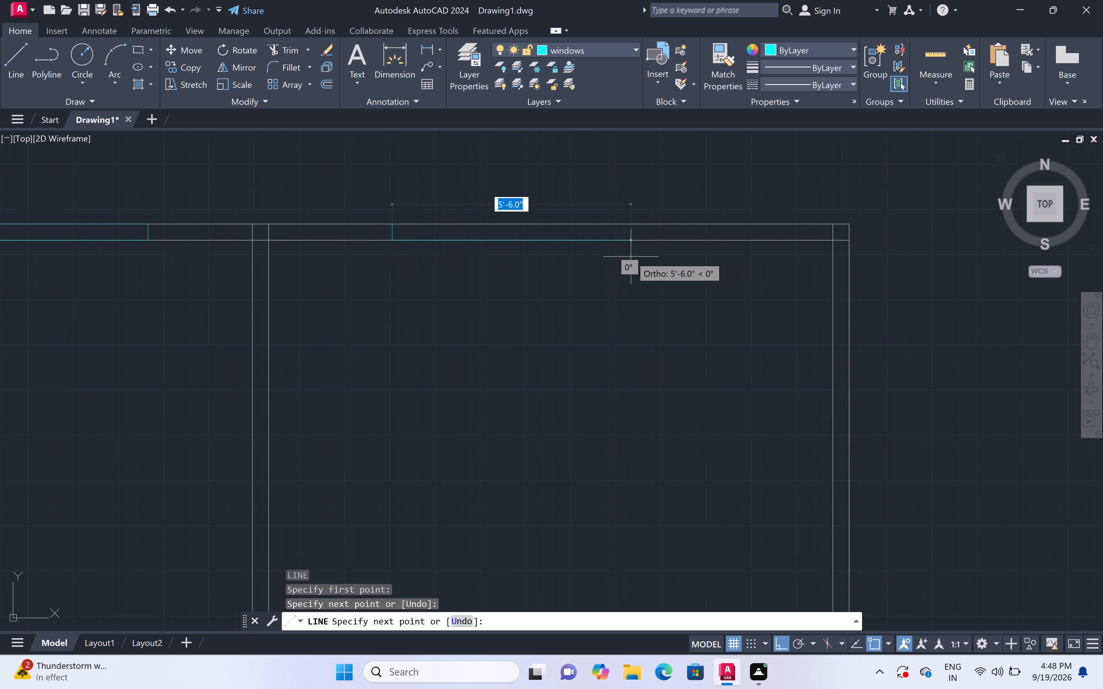
{"action": "type", "text": "5'"}
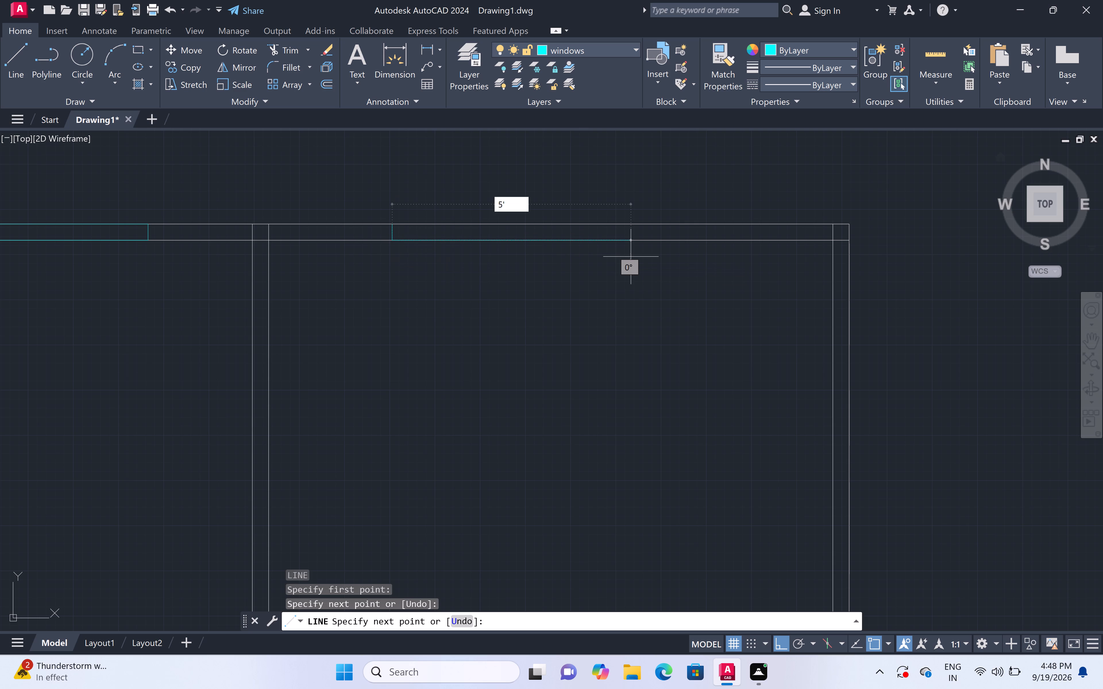
{"action": "key", "text": "space"}
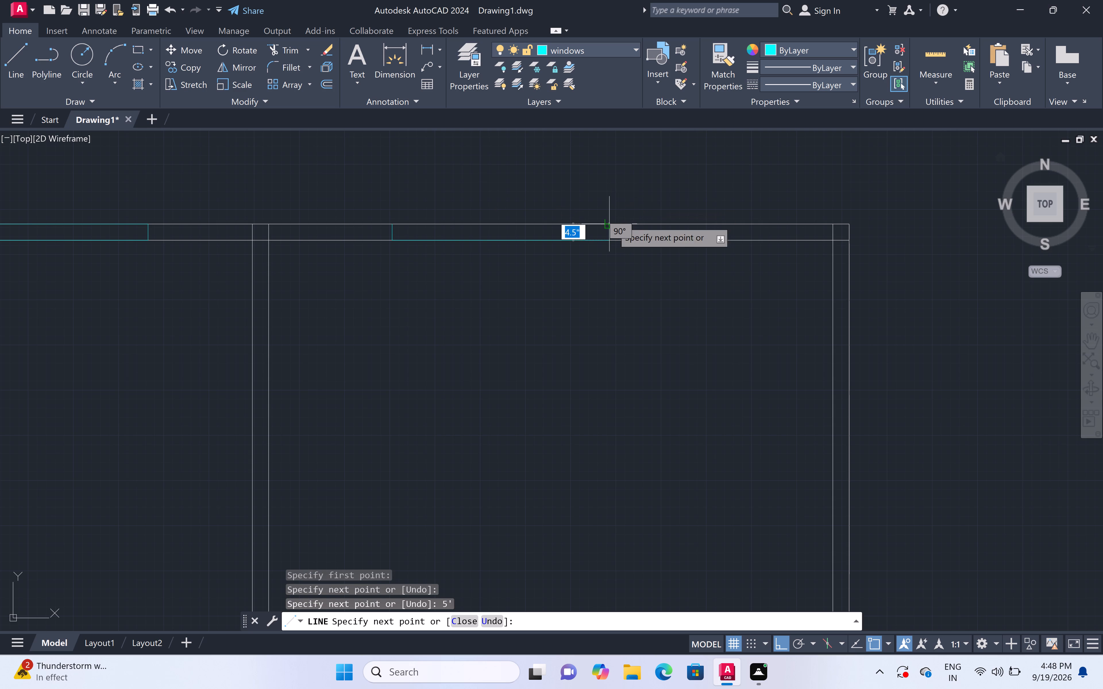
{"action": "left_click", "coordinate": [612, 220]}
{"action": "left_click", "coordinate": [389, 221]}
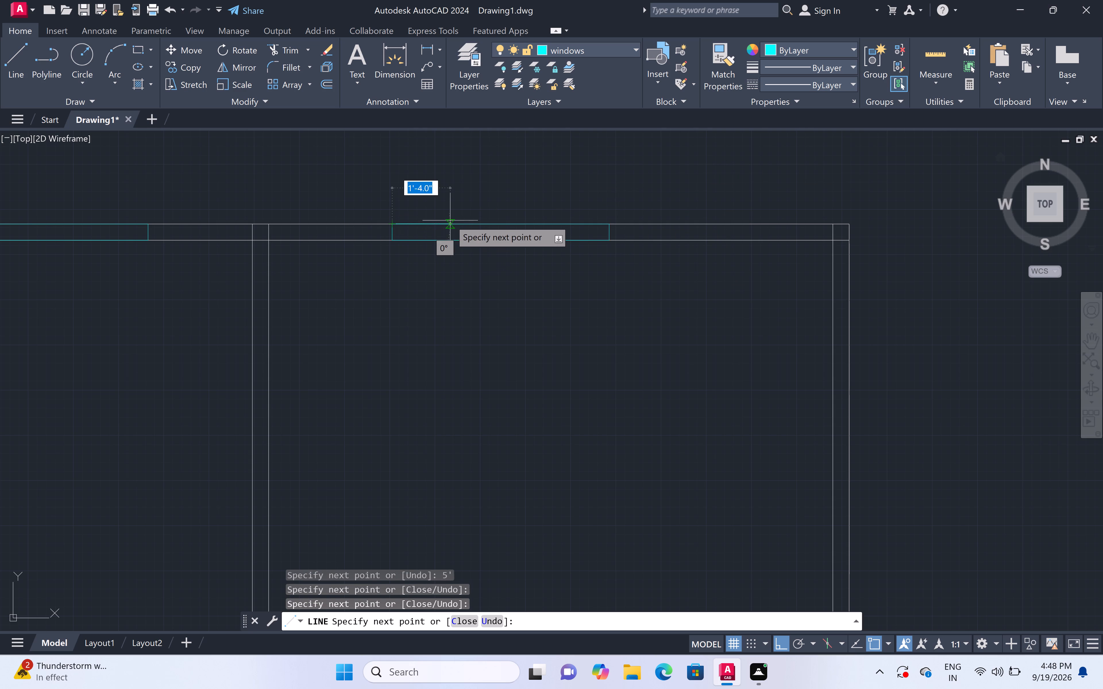
{"action": "key", "text": "Escape"}
Draw a 2' long window outline across the right exterior wall of the uppermost of the three small rooms, using lines.
{"action": "scroll", "coordinate": [473, 209], "scroll_direction": "down", "scroll_amount": 6}
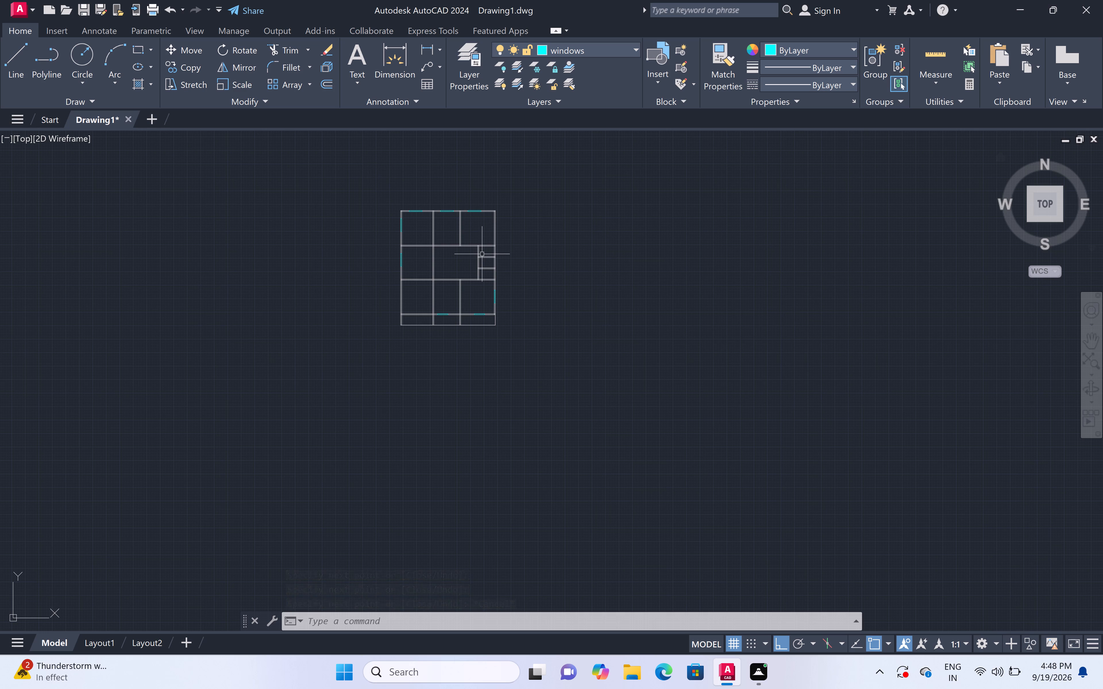
{"action": "scroll", "coordinate": [482, 254], "scroll_direction": "up", "scroll_amount": 6}
{"action": "scroll", "coordinate": [579, 254], "scroll_direction": "down", "scroll_amount": 2}
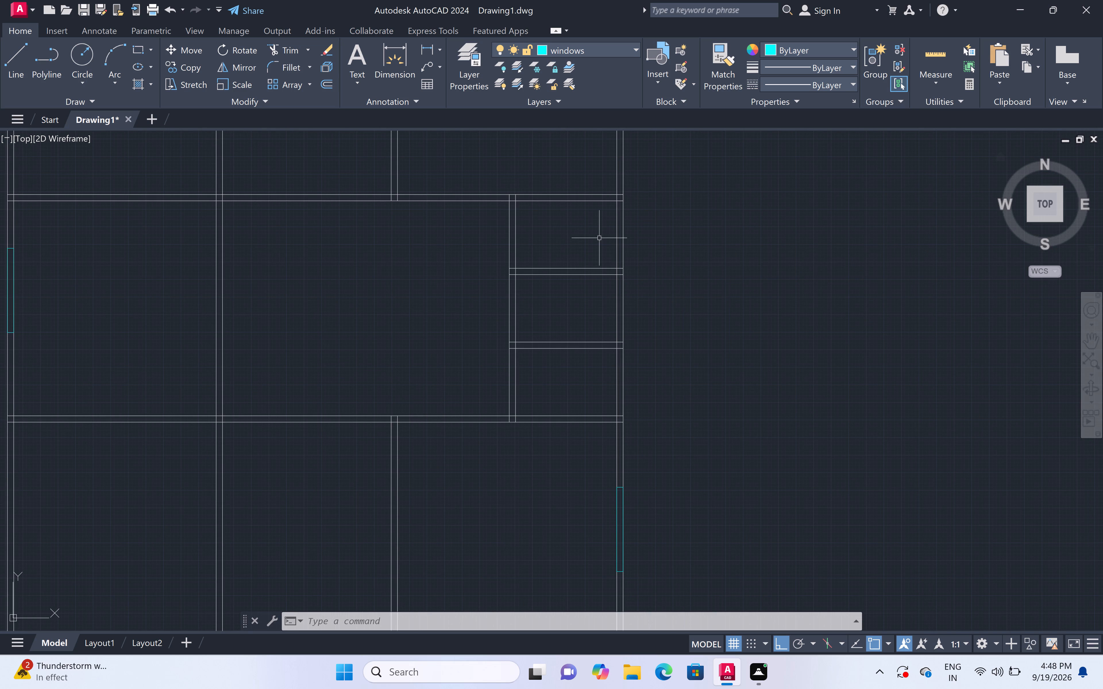
{"action": "type", "text": "l"}
{"action": "key", "text": "space"}
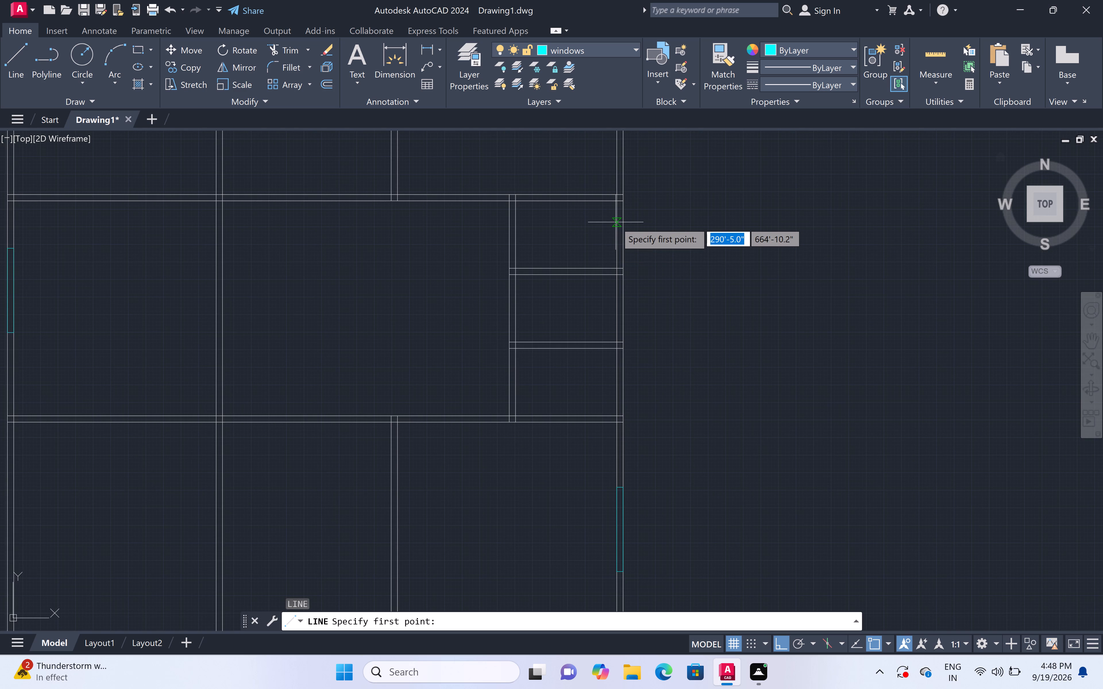
{"action": "scroll", "coordinate": [616, 222], "scroll_direction": "up", "scroll_amount": 1}
{"action": "left_click", "coordinate": [617, 214]}
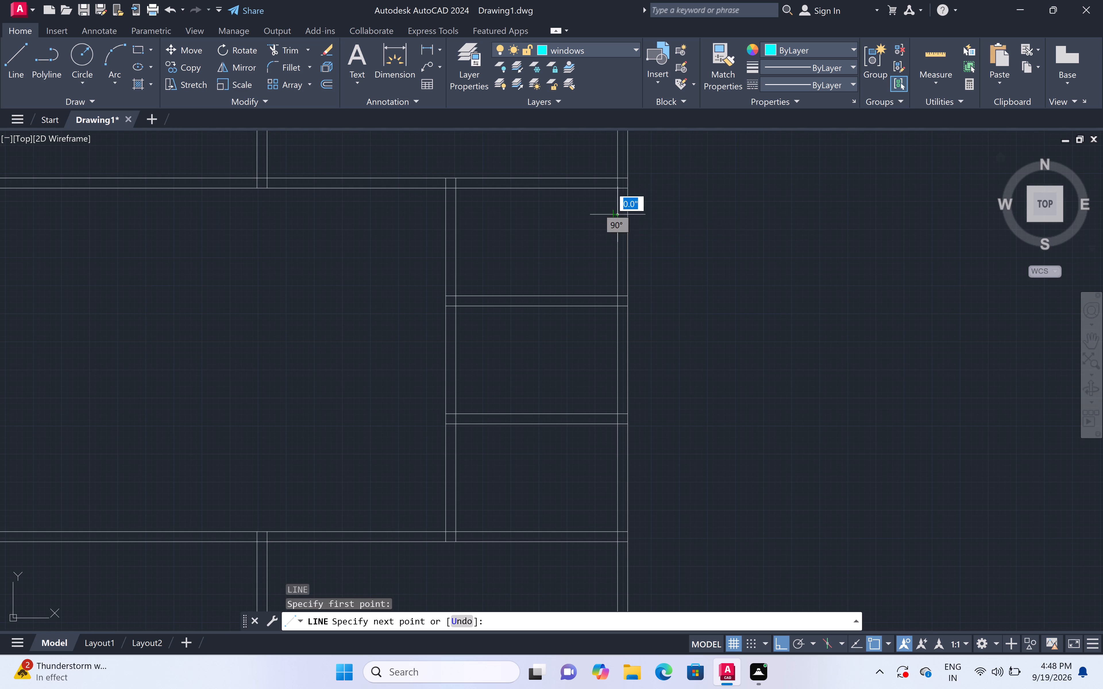
{"action": "left_click", "coordinate": [629, 217]}
{"action": "key", "text": "2"}
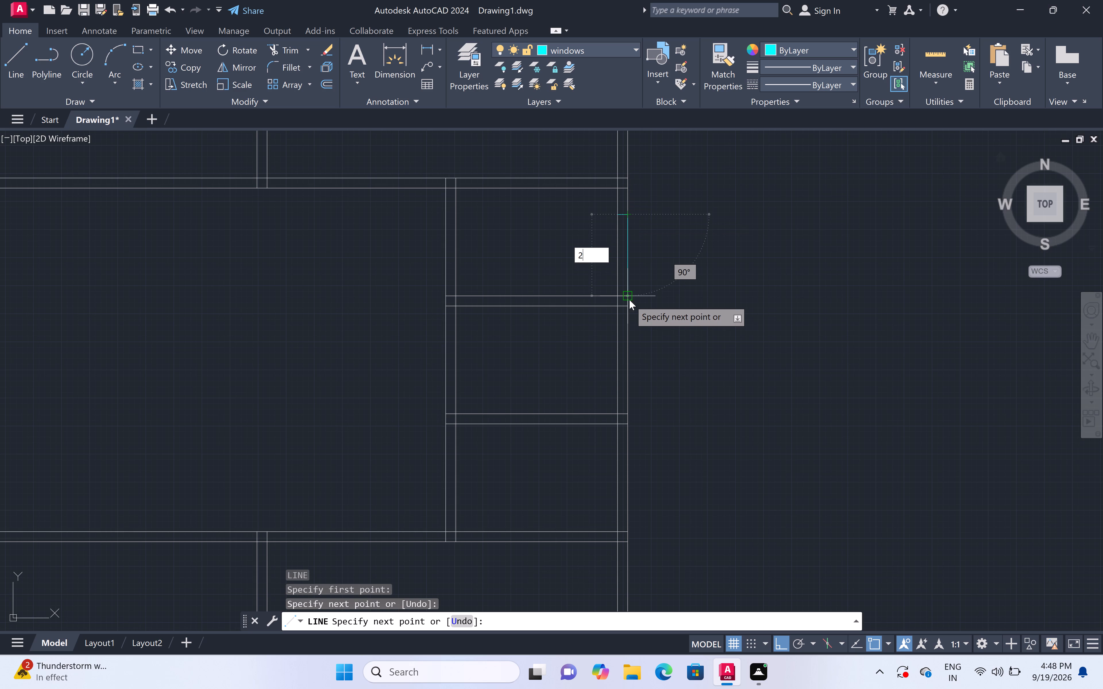
{"action": "type", "text": "'"}
{"action": "key", "text": "space"}
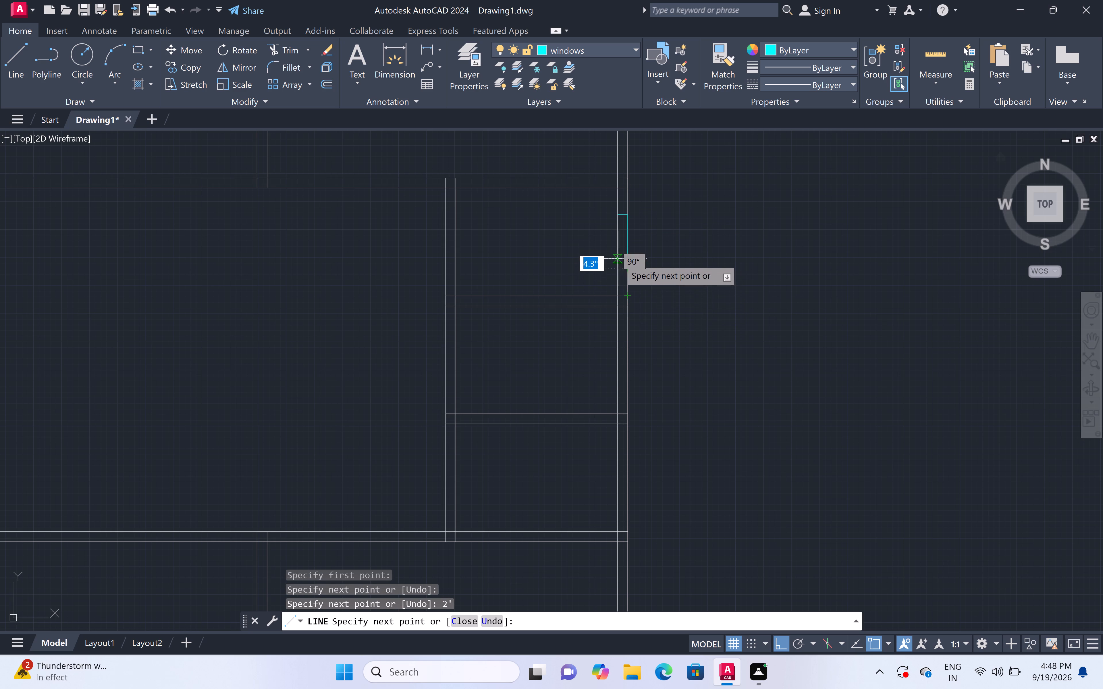
{"action": "left_click", "coordinate": [616, 265]}
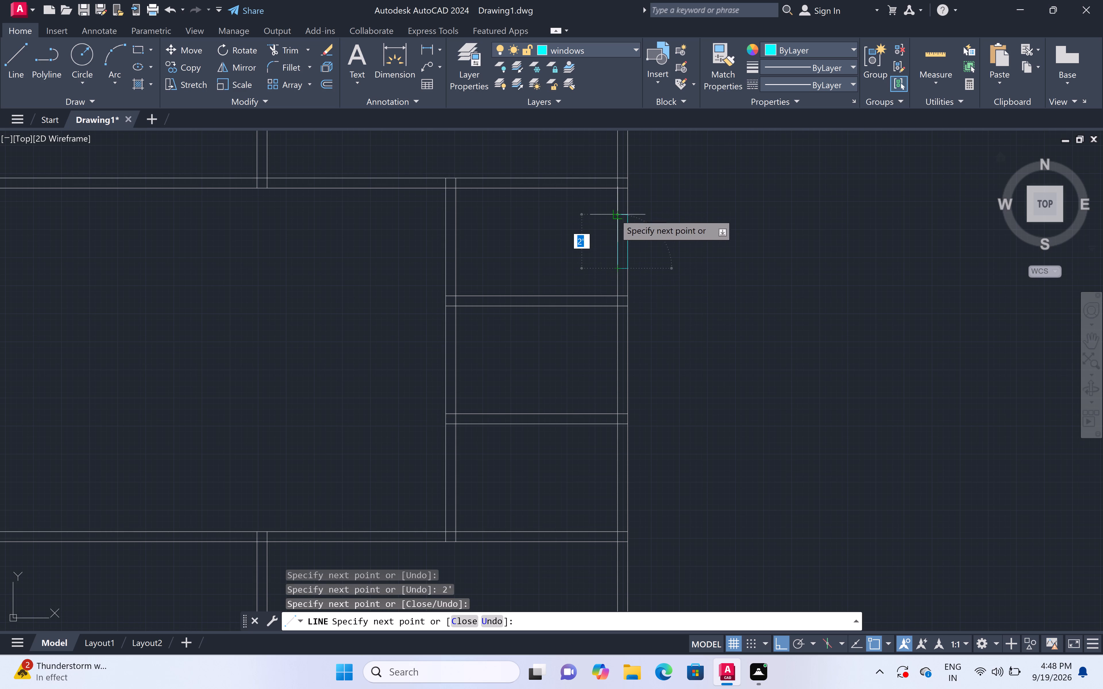
{"action": "left_click", "coordinate": [614, 214]}
{"action": "key", "text": "space"}
Draw a 2' long window outline across the right exterior wall of the middle small room, using lines.
{"action": "key", "text": "space"}
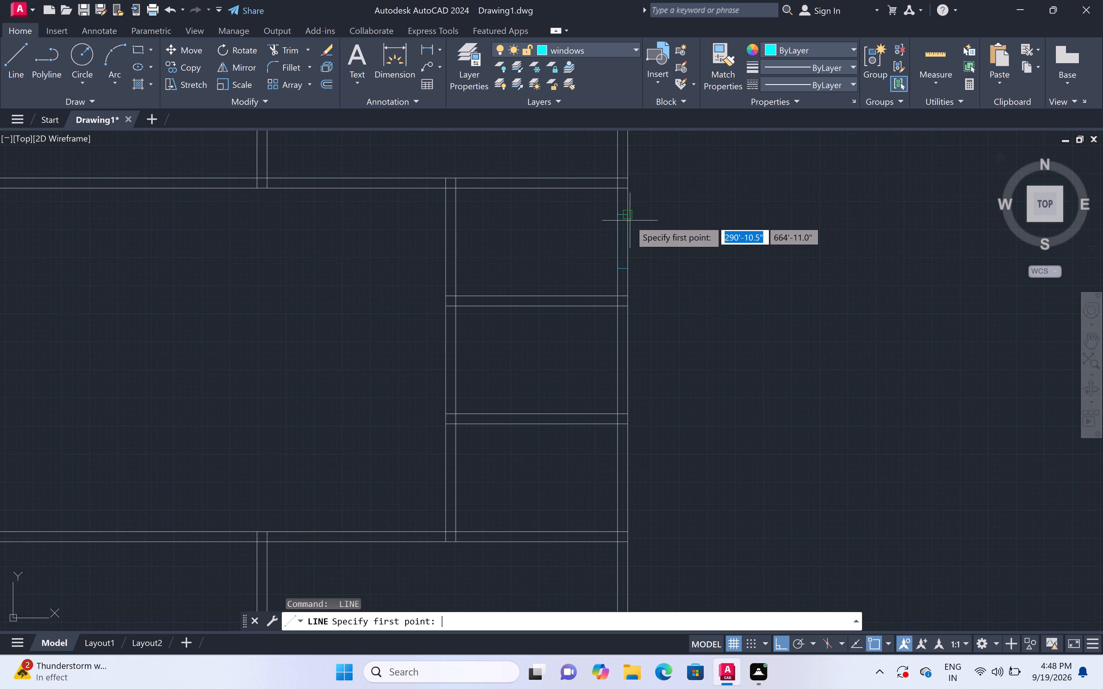
{"action": "left_click", "coordinate": [617, 332]}
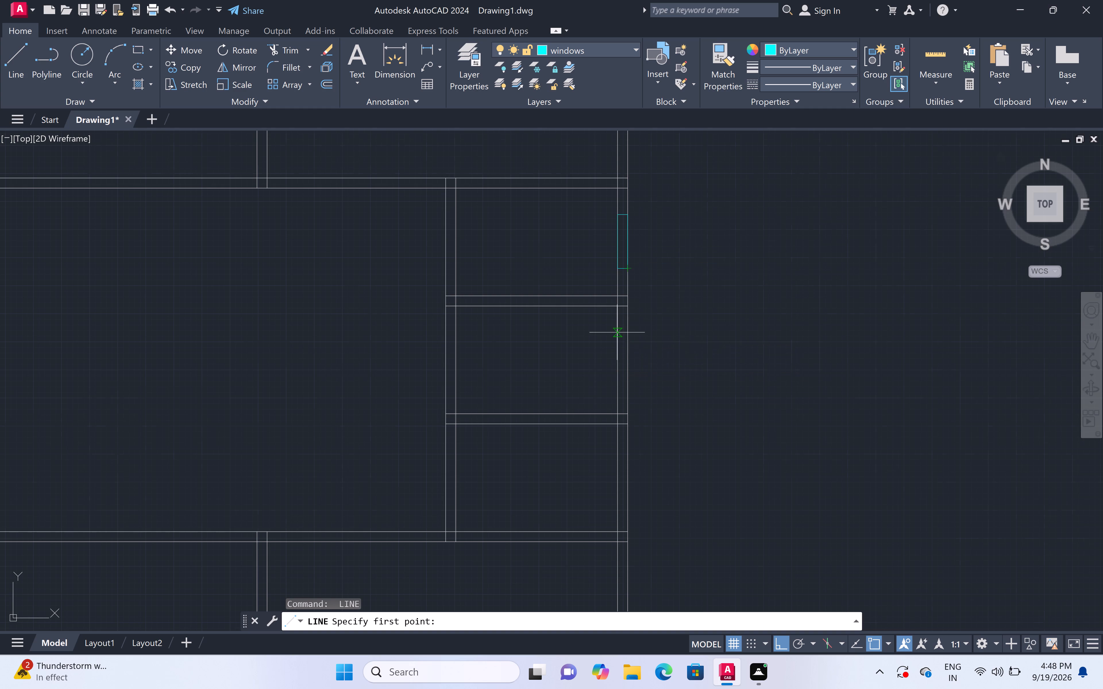
{"action": "left_click", "coordinate": [626, 332]}
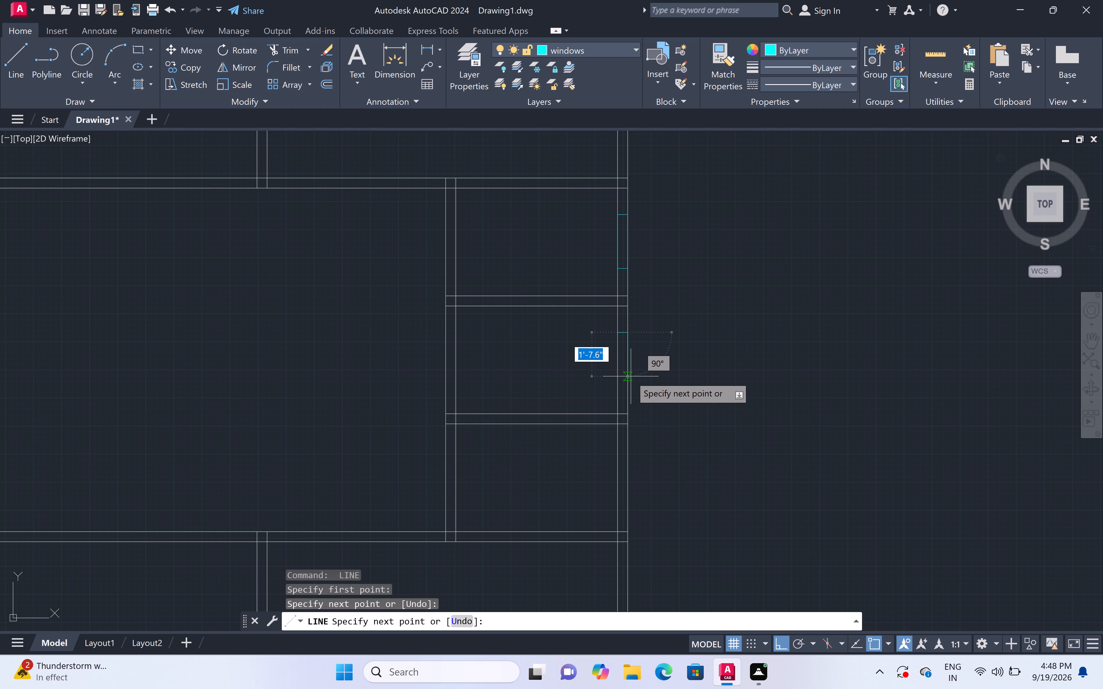
{"action": "type", "text": "2'"}
{"action": "key", "text": "space"}
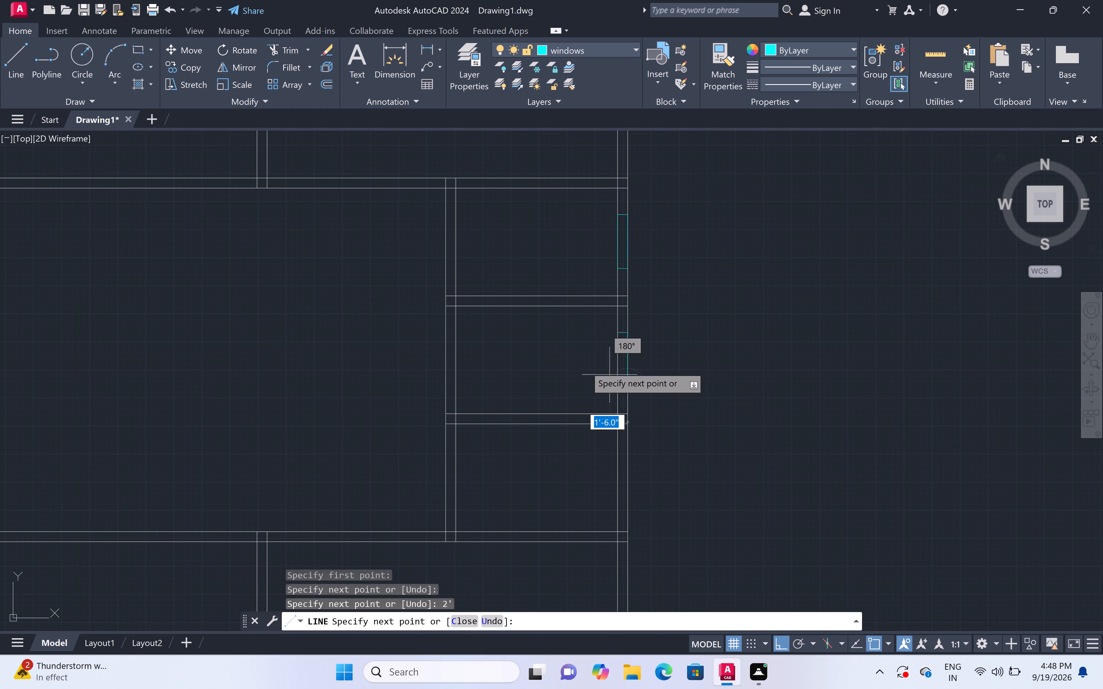
{"action": "left_click", "coordinate": [619, 384]}
{"action": "left_click", "coordinate": [617, 332]}
{"action": "key", "text": "space"}
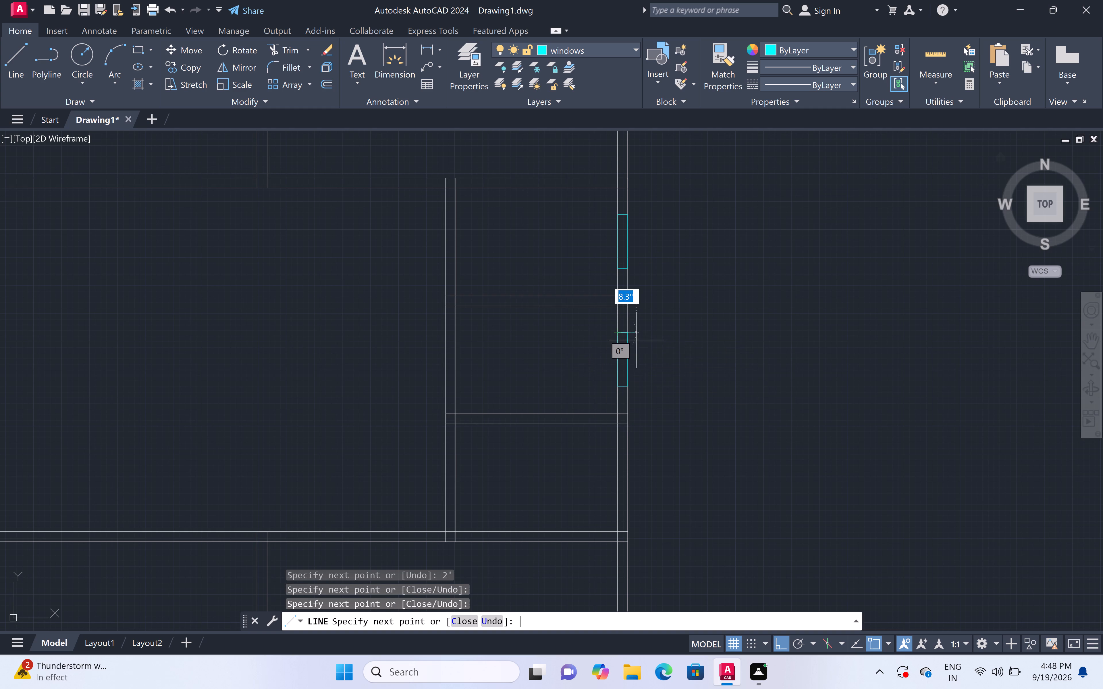
Draw a 2' long window outline across the right exterior wall of the lowest of the three small rooms, using lines.
{"action": "scroll", "coordinate": [647, 330], "scroll_direction": "down", "scroll_amount": 3}
{"action": "scroll", "coordinate": [642, 367], "scroll_direction": "up", "scroll_amount": 4}
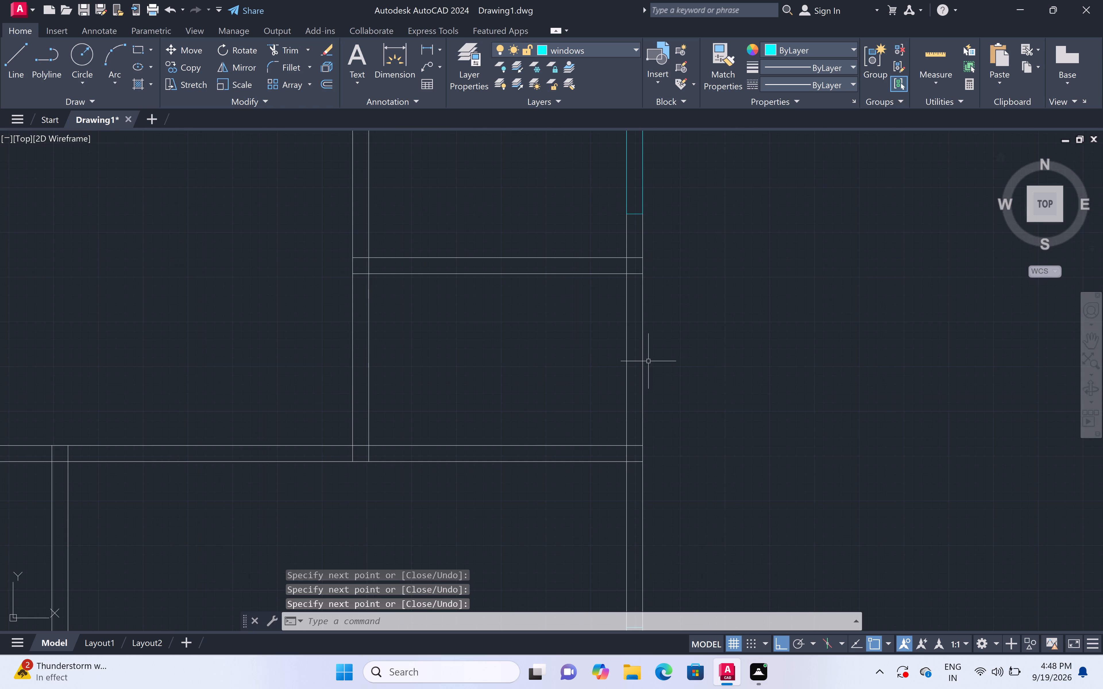
{"action": "type", "text": "l"}
{"action": "key", "text": "space"}
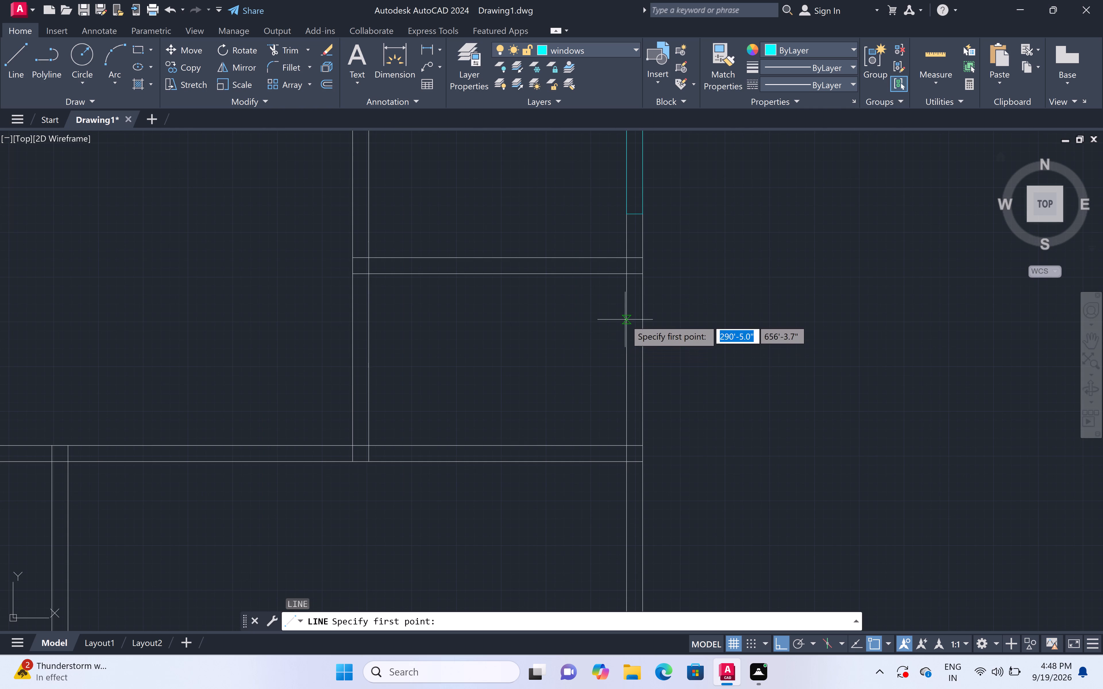
{"action": "double_click", "coordinate": [625, 319]}
{"action": "left_click", "coordinate": [641, 320]}
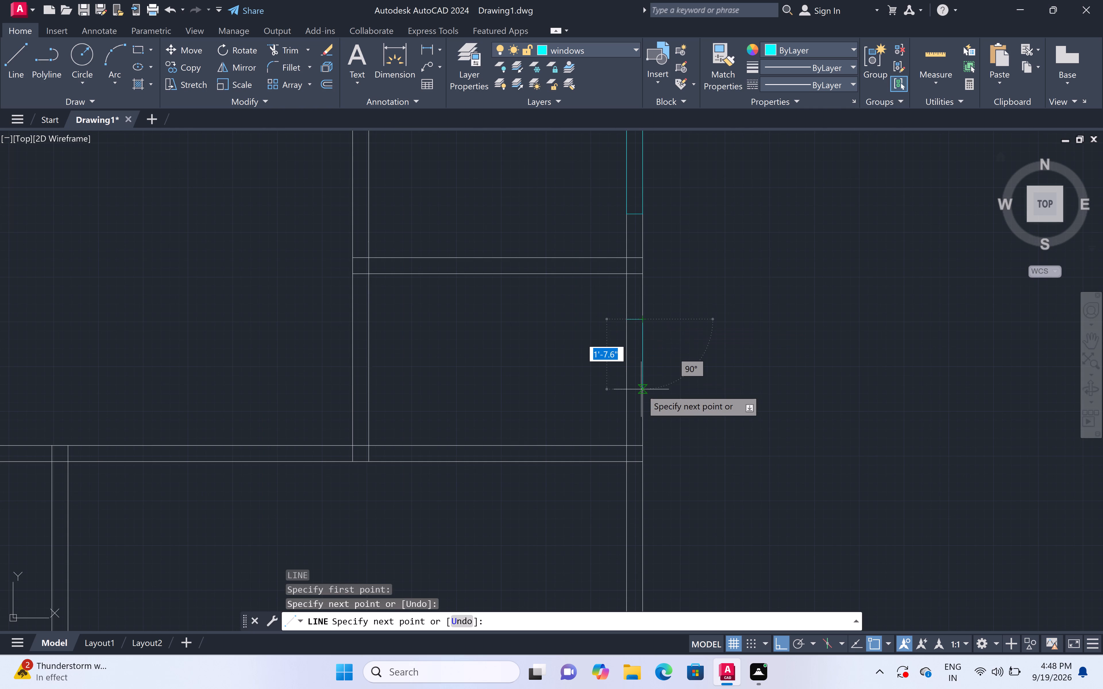
{"action": "type", "text": "2'"}
{"action": "key", "text": "space"}
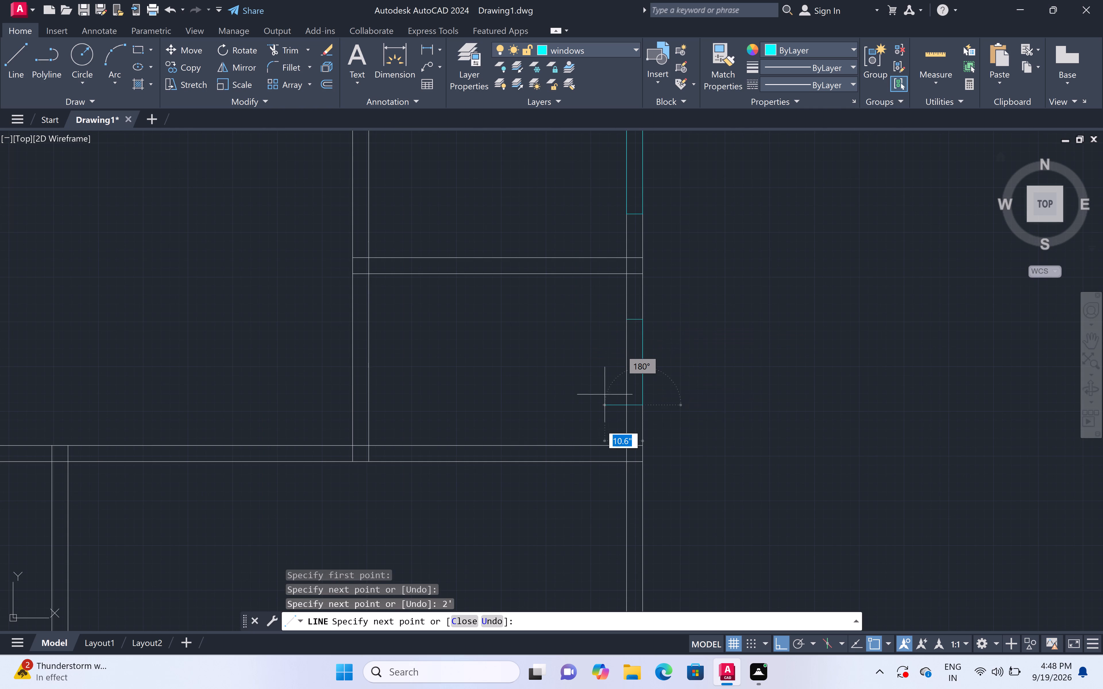
{"action": "left_click", "coordinate": [626, 404]}
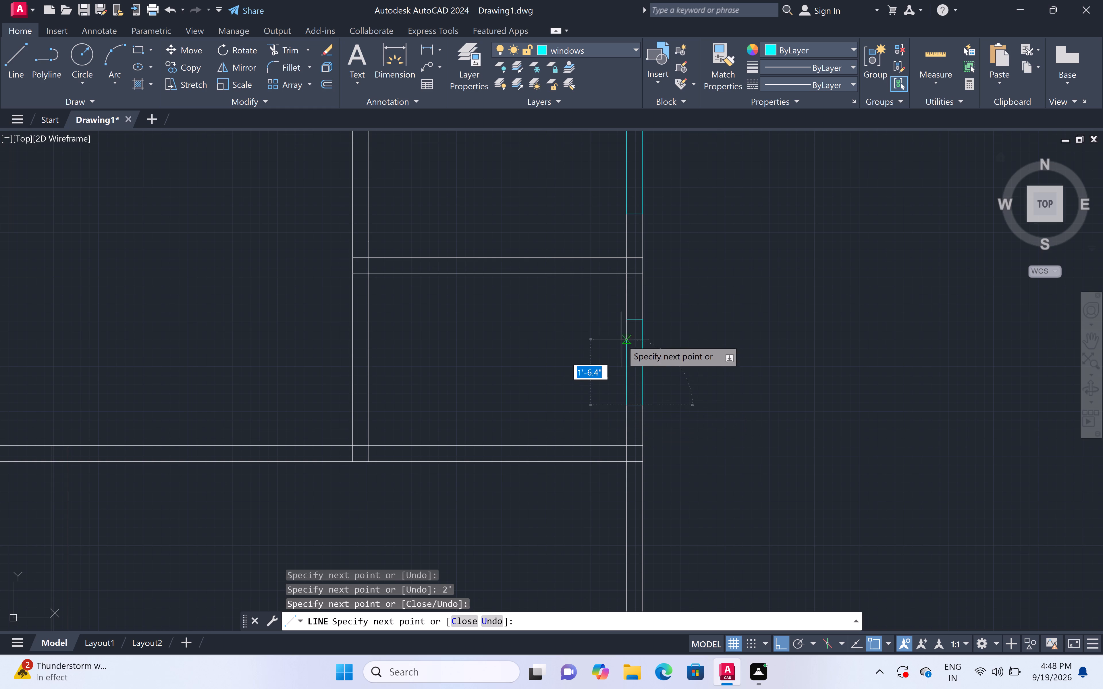
{"action": "double_click", "coordinate": [623, 320]}
{"action": "key", "text": "space"}
Draw a 5' long window outline across the right exterior wall of the upper-right room, using lines.
{"action": "scroll", "coordinate": [658, 318], "scroll_direction": "down", "scroll_amount": 5}
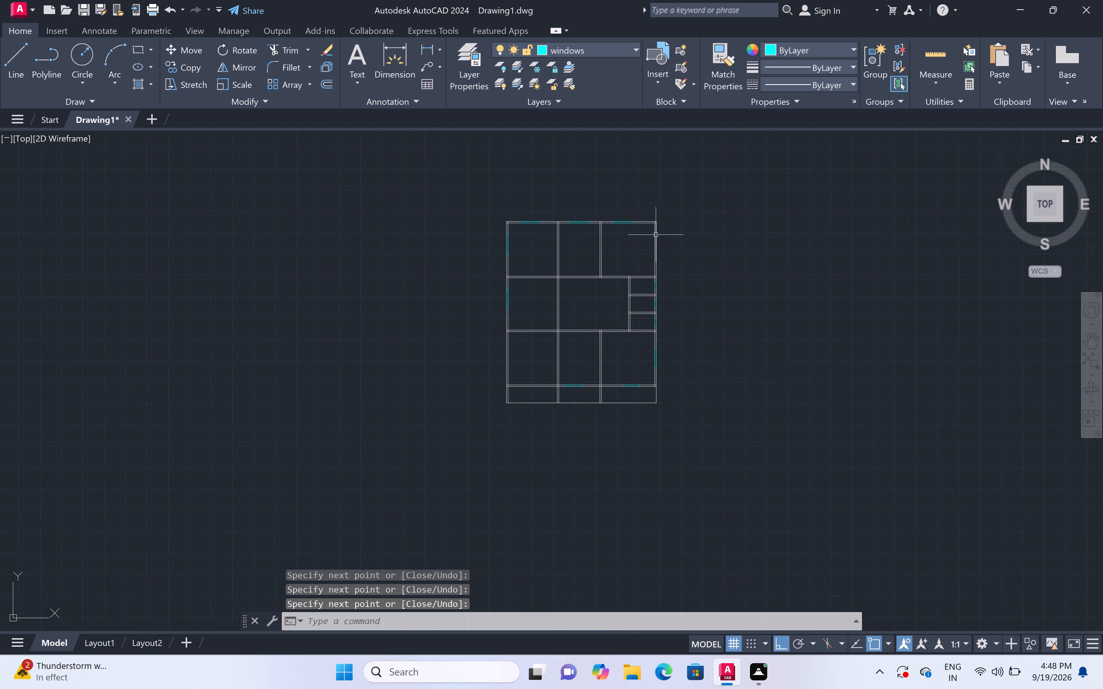
{"action": "scroll", "coordinate": [656, 239], "scroll_direction": "up", "scroll_amount": 5}
{"action": "scroll", "coordinate": [656, 239], "scroll_direction": "down", "scroll_amount": 3}
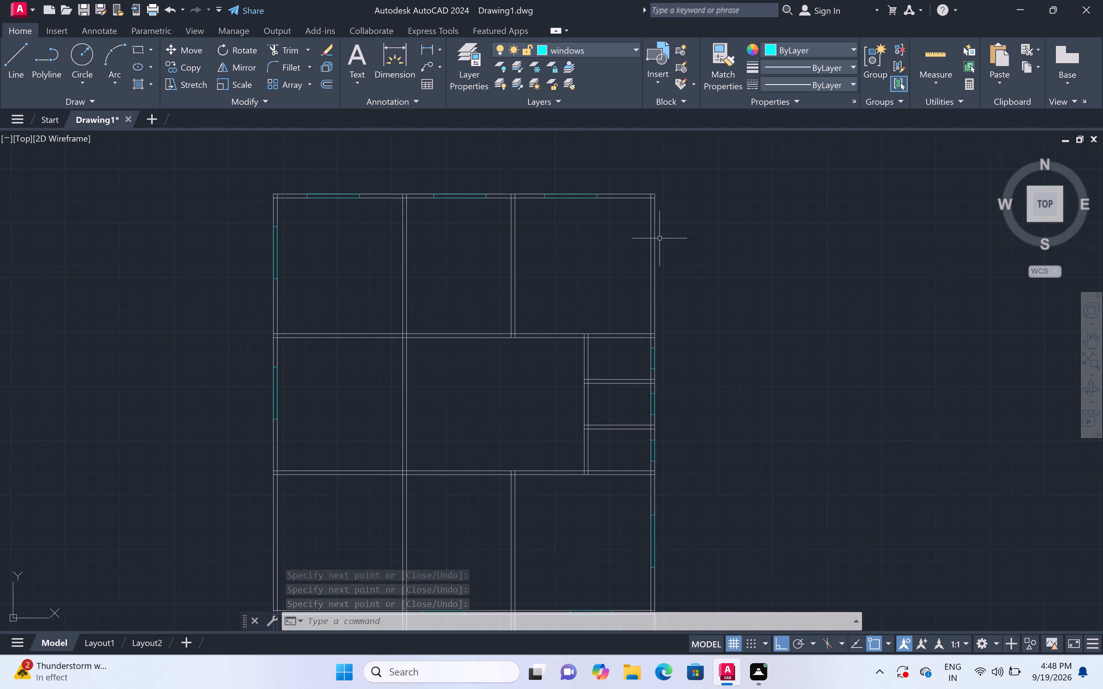
{"action": "type", "text": "l"}
{"action": "key", "text": "space"}
{"action": "scroll", "coordinate": [660, 218], "scroll_direction": "up", "scroll_amount": 2}
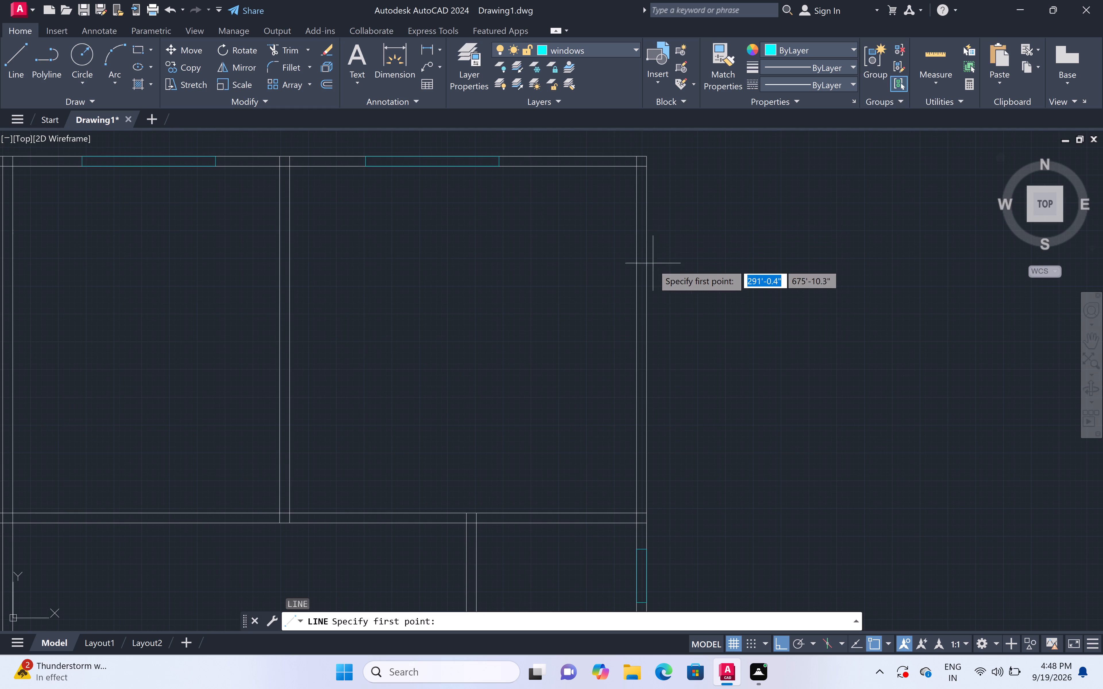
{"action": "left_click", "coordinate": [636, 283]}
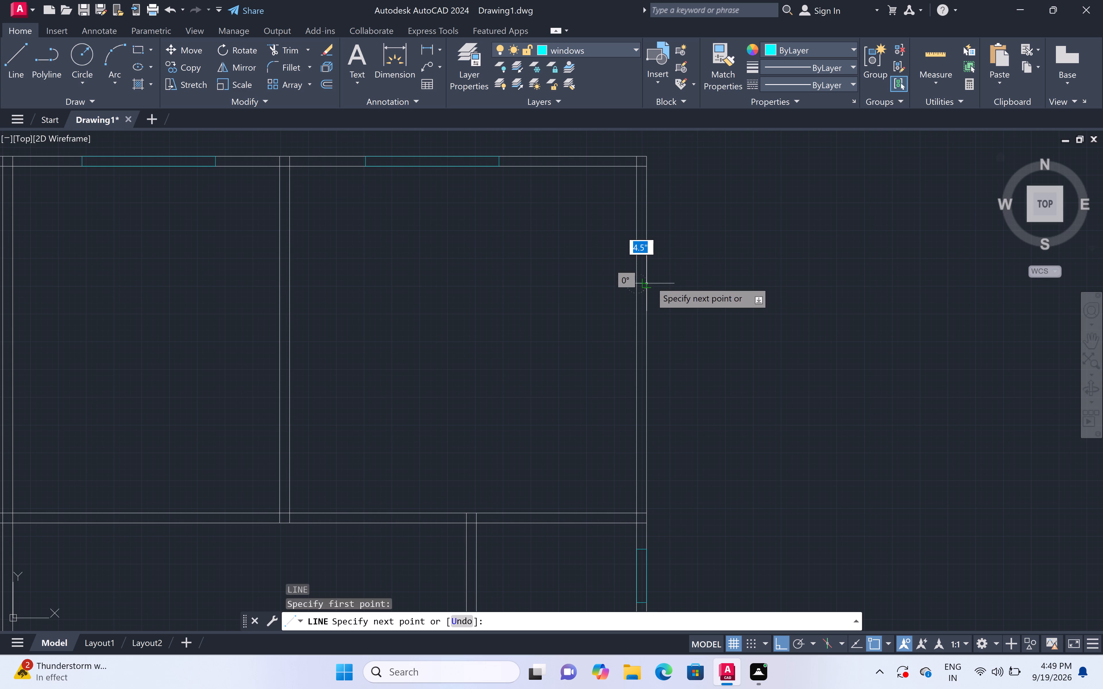
{"action": "double_click", "coordinate": [650, 281]}
{"action": "key", "text": "5"}
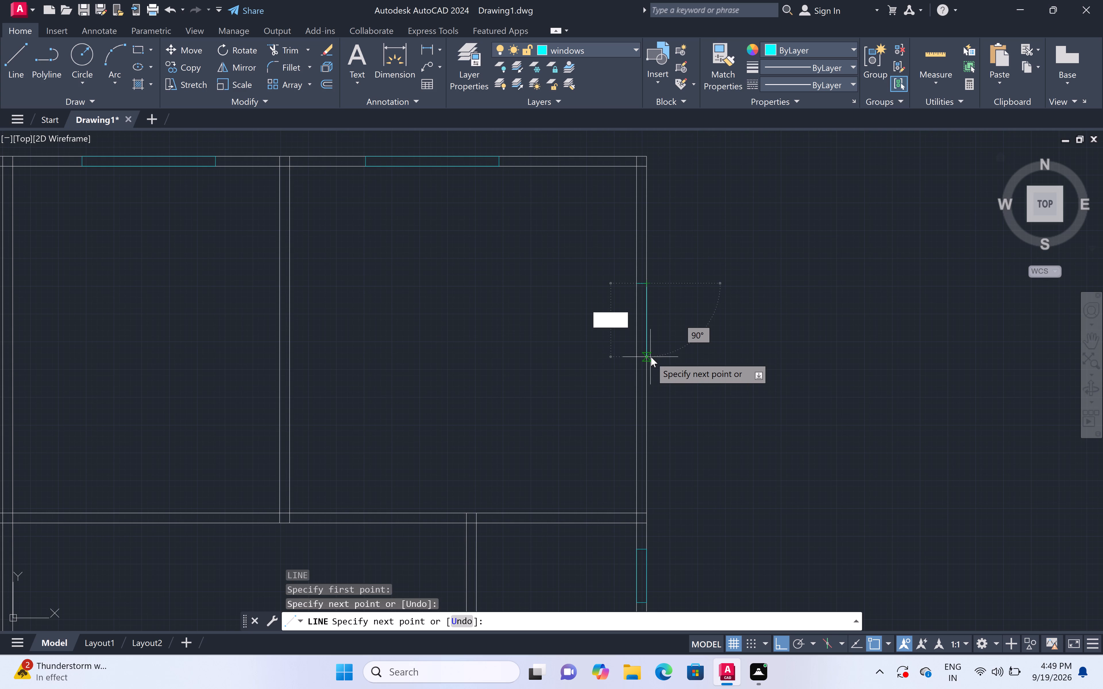
{"action": "key", "text": "apostrophe"}
{"action": "key", "text": "space"}
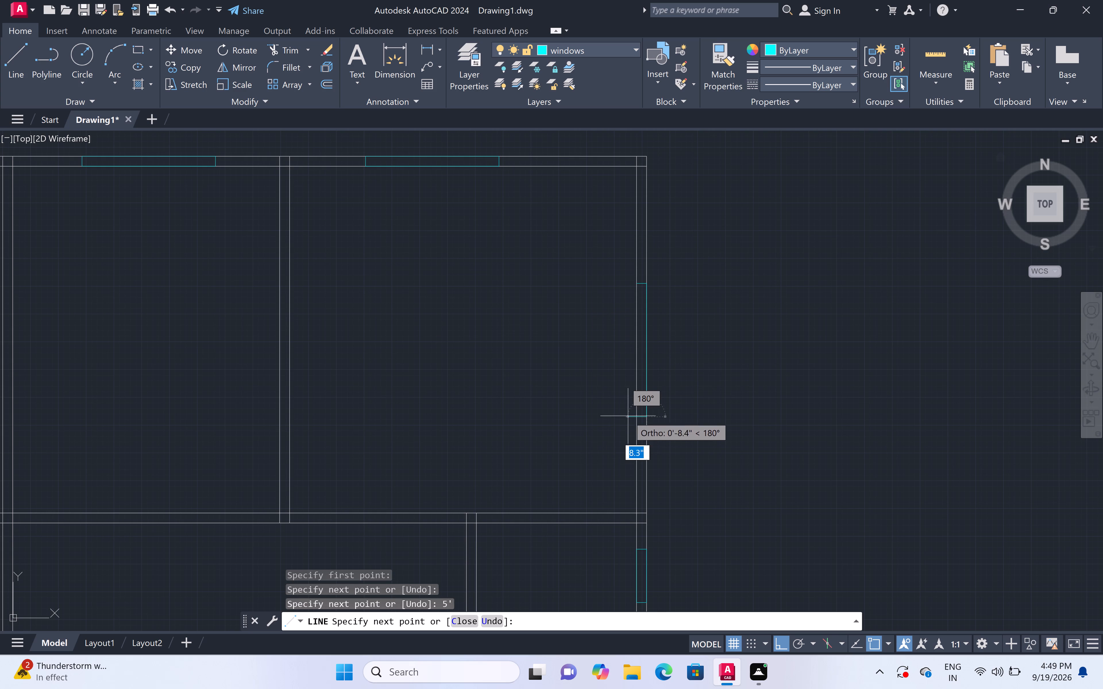
{"action": "left_click", "coordinate": [633, 416]}
{"action": "left_click", "coordinate": [632, 413]}
{"action": "left_click", "coordinate": [638, 286]}
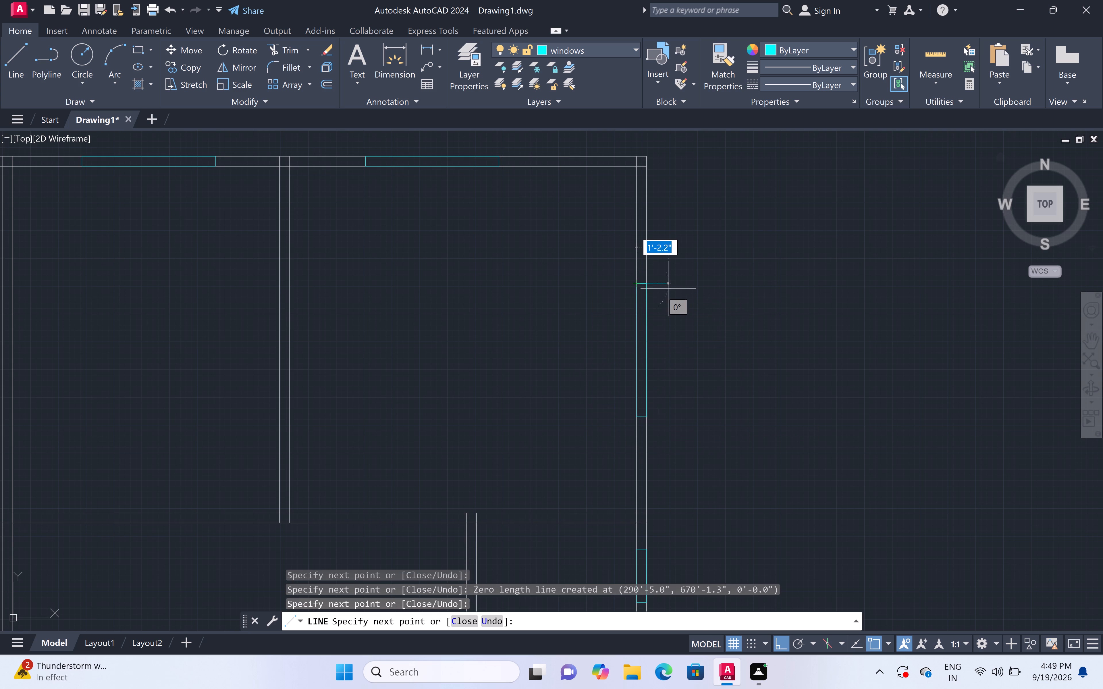
{"action": "key", "text": "Escape"}
On layer 0, draw two short lines about 7'-4" apart across the interior wall between the middle-left room and the central room.
{"action": "scroll", "coordinate": [687, 289], "scroll_direction": "down", "scroll_amount": 3}
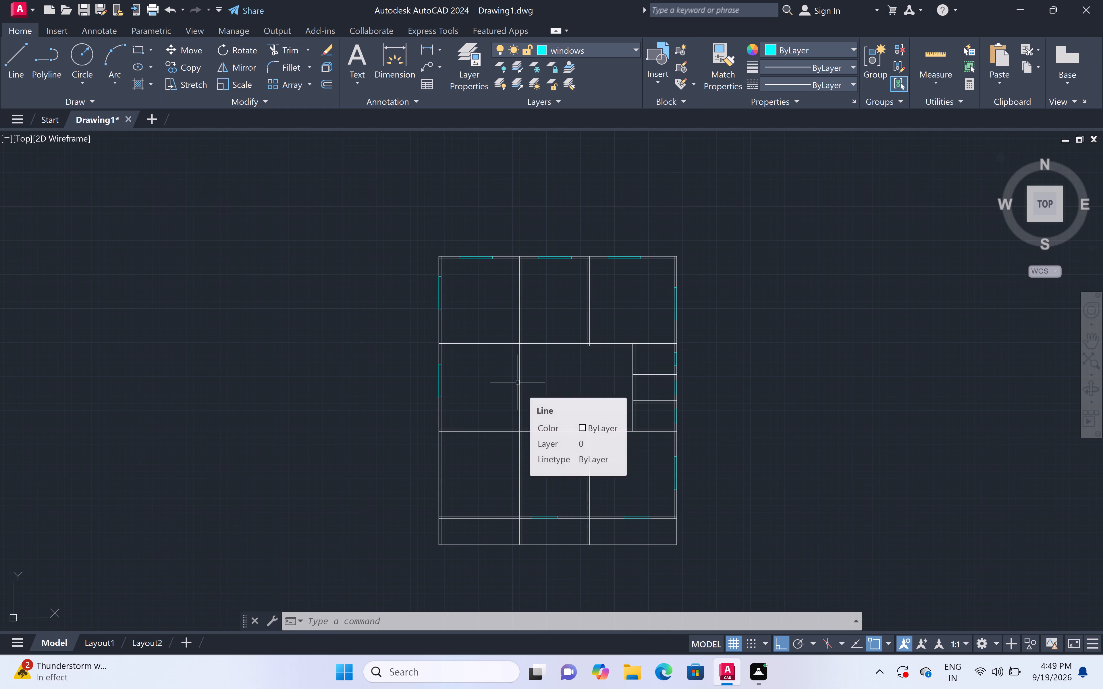
{"action": "scroll", "coordinate": [518, 382], "scroll_direction": "up", "scroll_amount": 3}
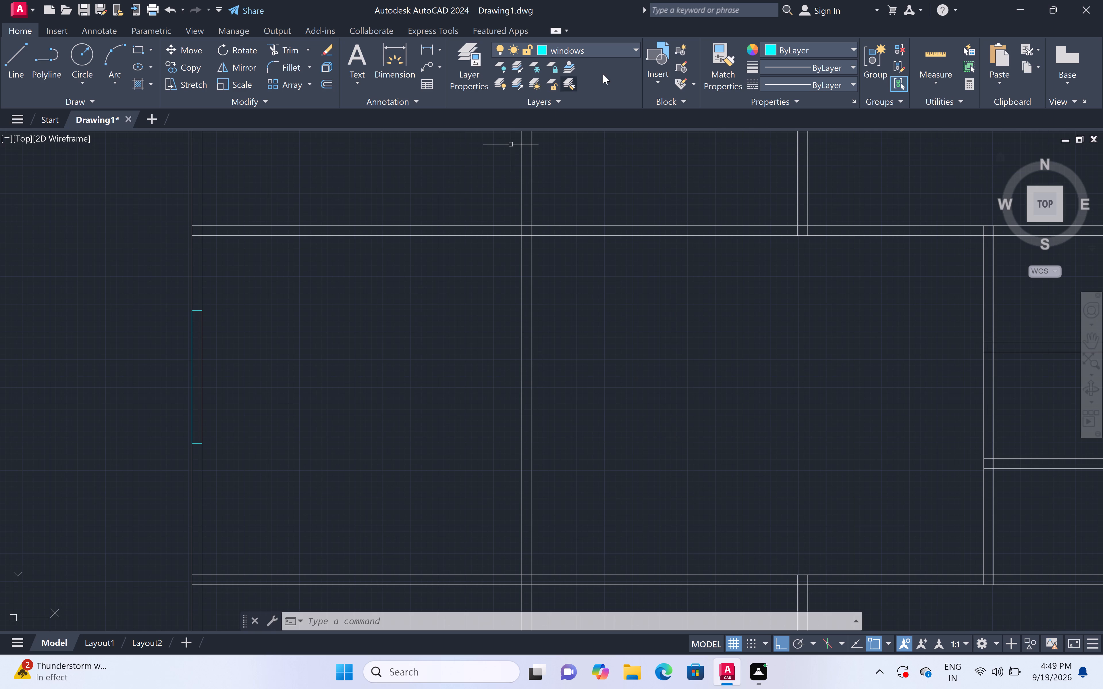
{"action": "left_click", "coordinate": [636, 47]}
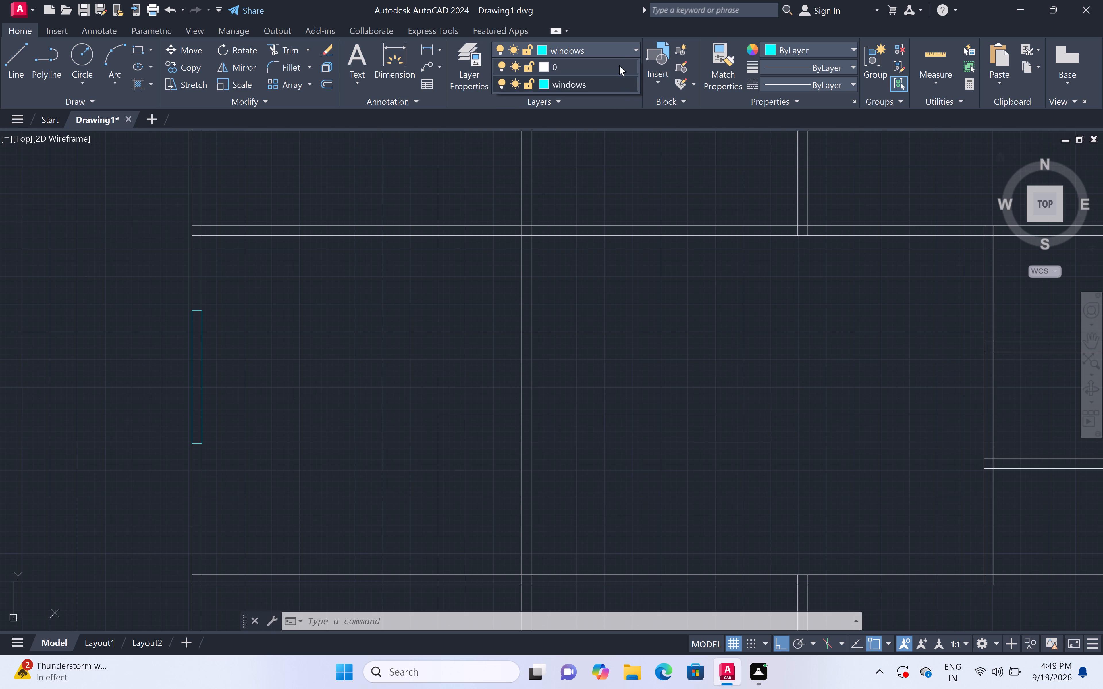
{"action": "left_click", "coordinate": [619, 65]}
{"action": "scroll", "coordinate": [593, 285], "scroll_direction": "down", "scroll_amount": 1}
{"action": "key", "text": "l"}
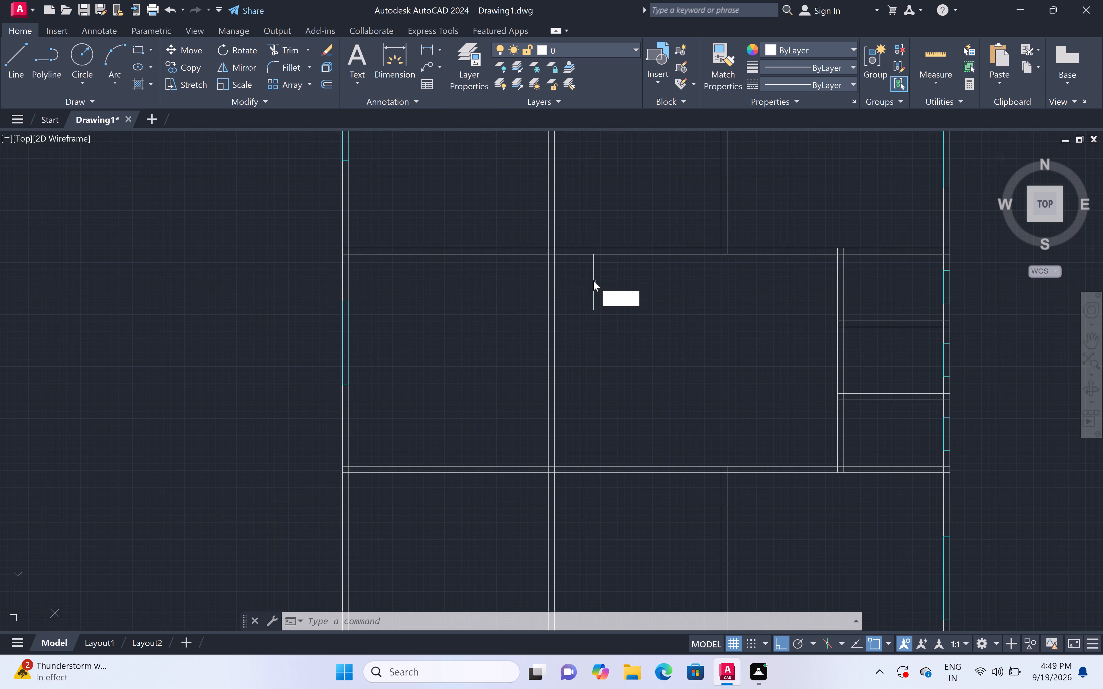
{"action": "key", "text": "space"}
{"action": "scroll", "coordinate": [545, 294], "scroll_direction": "up", "scroll_amount": 2}
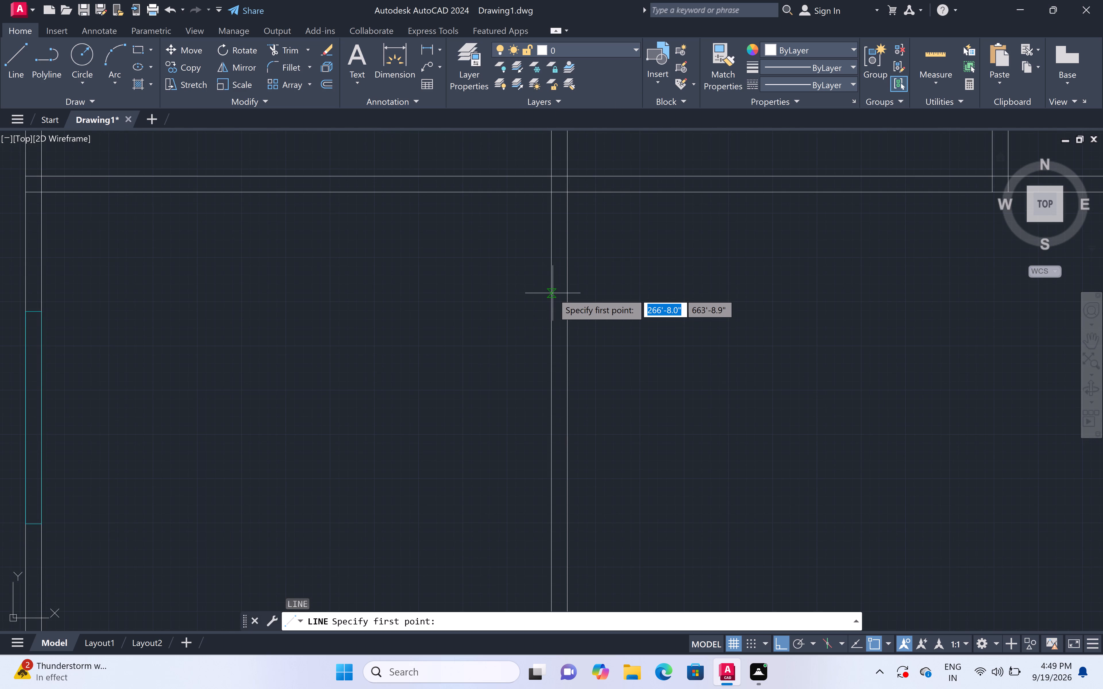
{"action": "left_click", "coordinate": [550, 292]}
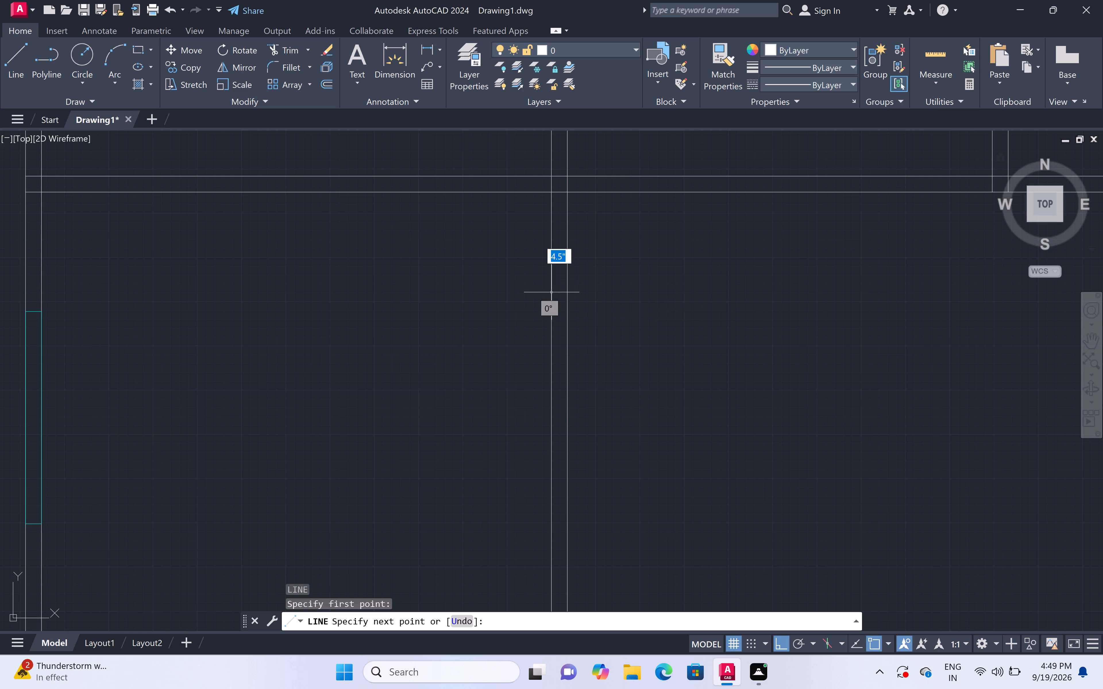
{"action": "left_click", "coordinate": [571, 295]}
{"action": "key", "text": "space"}
{"action": "scroll", "coordinate": [585, 285], "scroll_direction": "down", "scroll_amount": 4}
{"action": "key", "text": "space"}
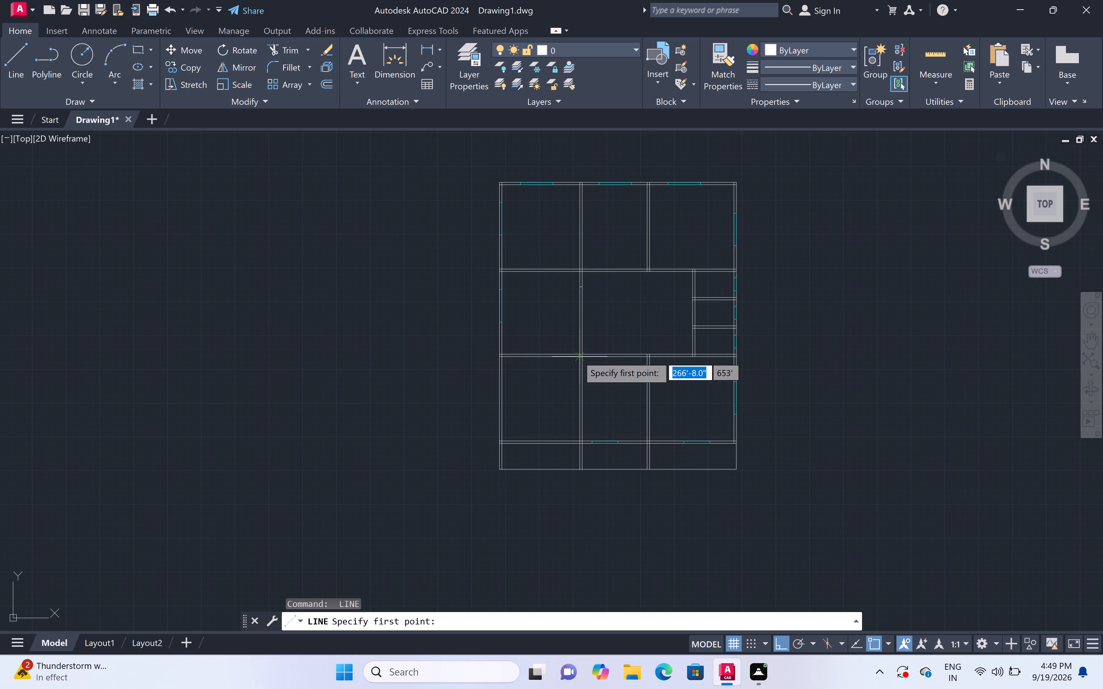
{"action": "scroll", "coordinate": [581, 337], "scroll_direction": "up", "scroll_amount": 4}
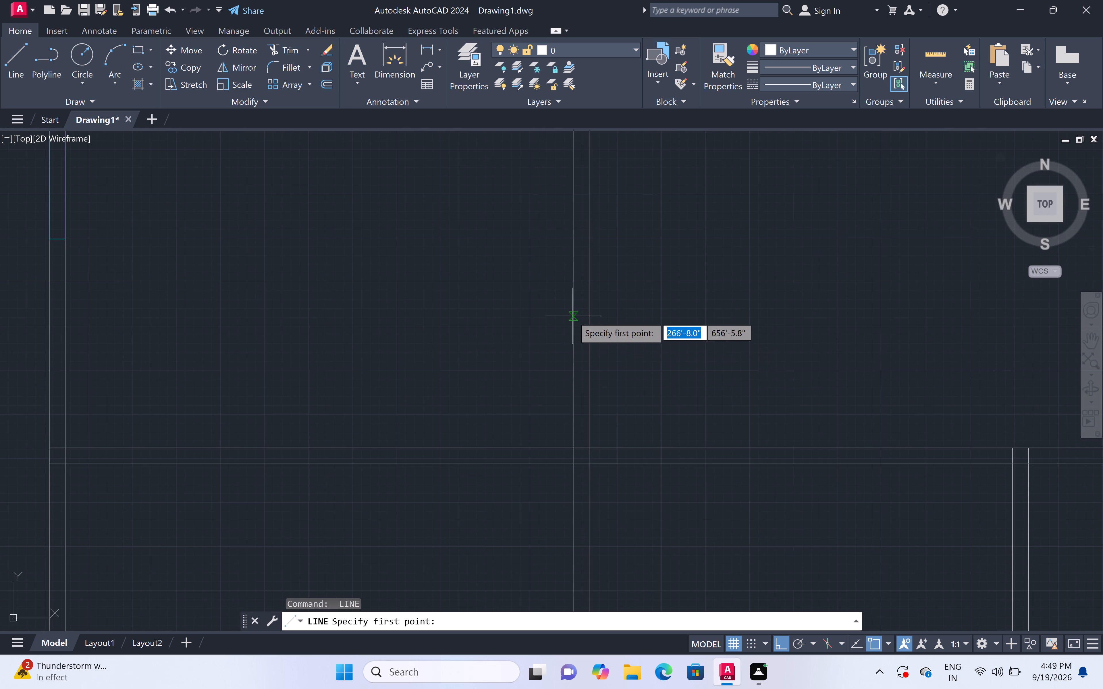
{"action": "left_click", "coordinate": [572, 318]}
{"action": "left_click", "coordinate": [591, 317]}
{"action": "key", "text": "space"}
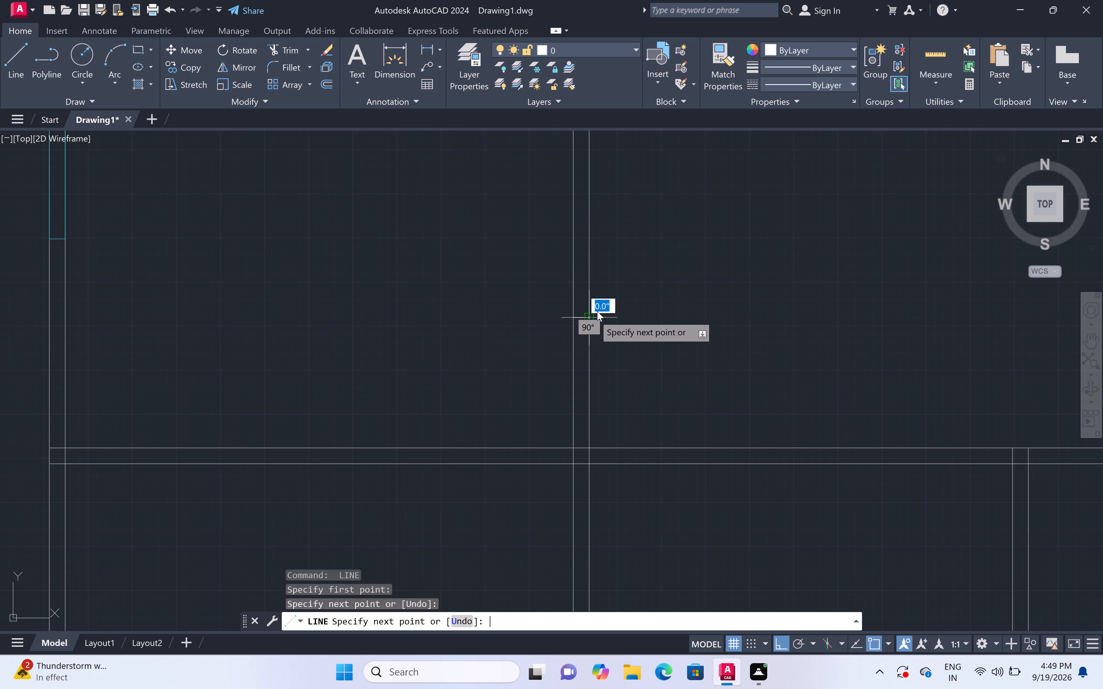
Trim away both wall lines between the two short cross lines to open the wall between the middle-left and central rooms.
{"action": "scroll", "coordinate": [605, 297], "scroll_direction": "down", "scroll_amount": 5}
{"action": "scroll", "coordinate": [624, 268], "scroll_direction": "up", "scroll_amount": 2}
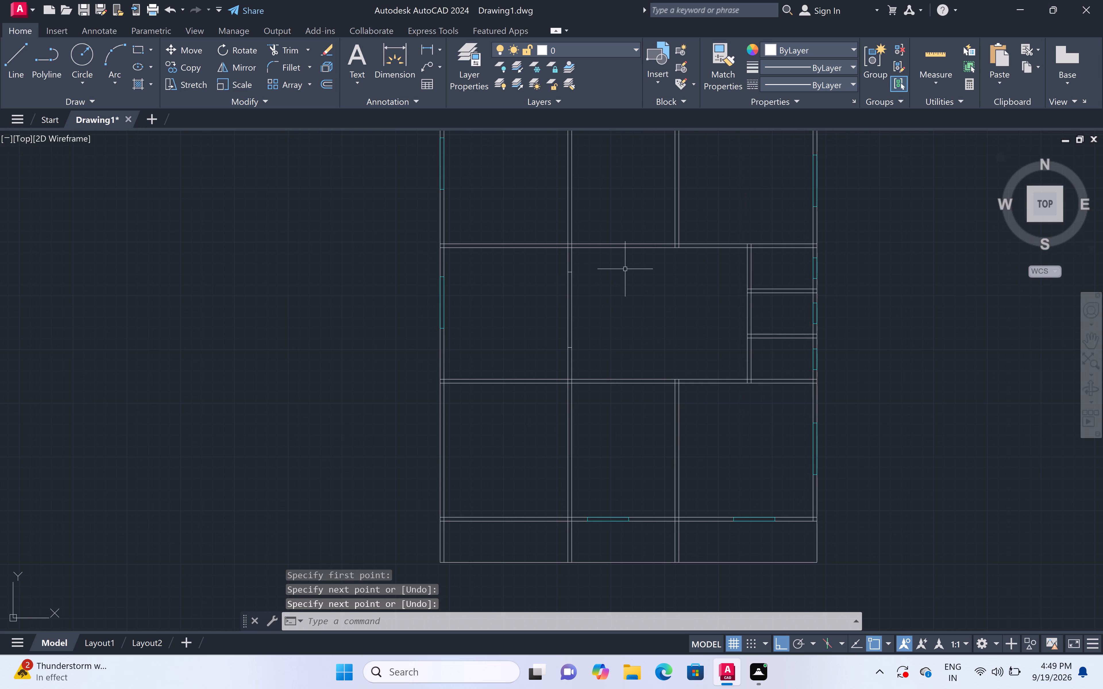
{"action": "type", "text": "tr"}
{"action": "key", "text": "space"}
{"action": "double_click", "coordinate": [605, 302]}
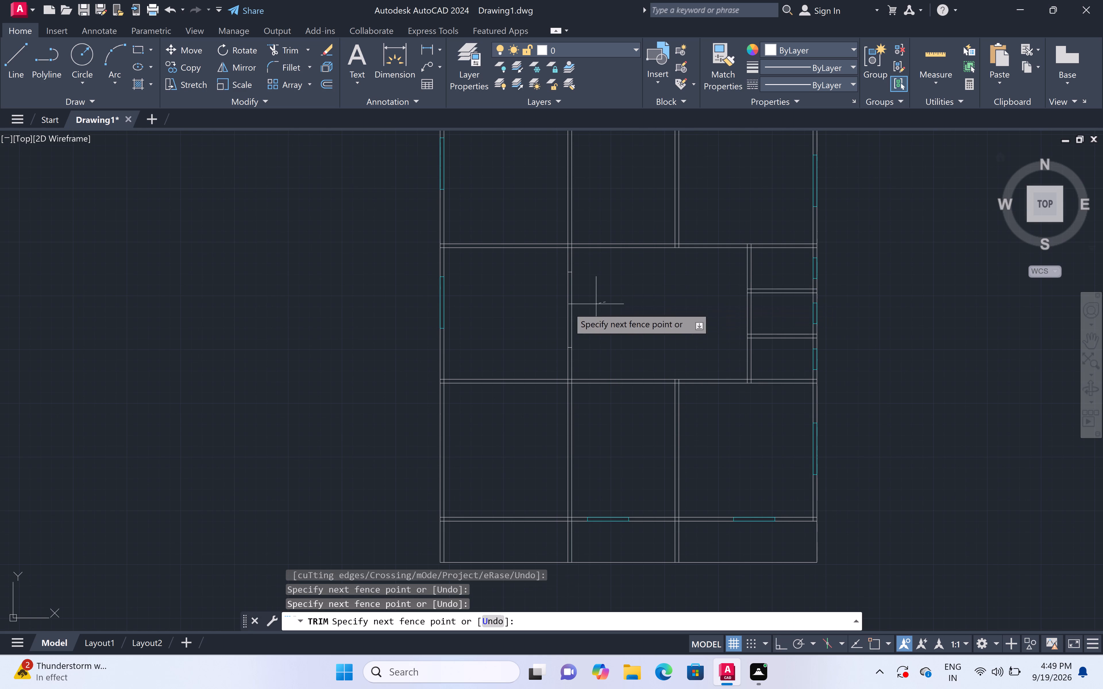
{"action": "left_click", "coordinate": [524, 315]}
{"action": "key", "text": "Escape"}
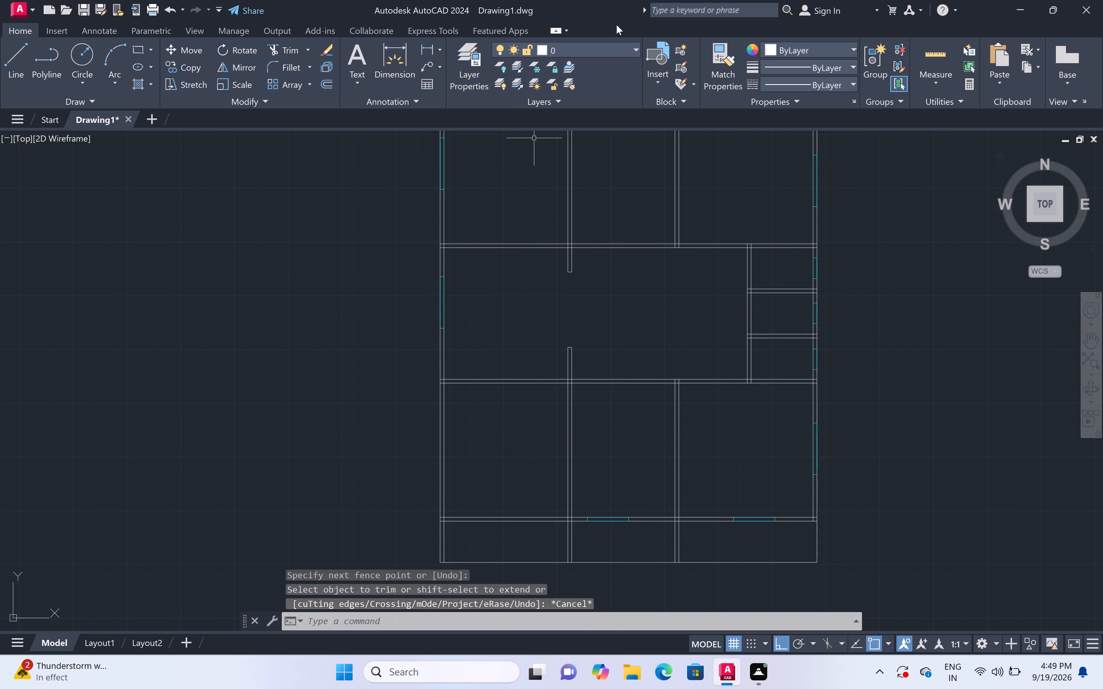
On the windows layer, draw a line spanning the new wall opening, joining the midpoints of the two wall ends.
{"action": "left_click", "coordinate": [636, 45]}
{"action": "left_click", "coordinate": [629, 82]}
{"action": "scroll", "coordinate": [569, 273], "scroll_direction": "up", "scroll_amount": 2}
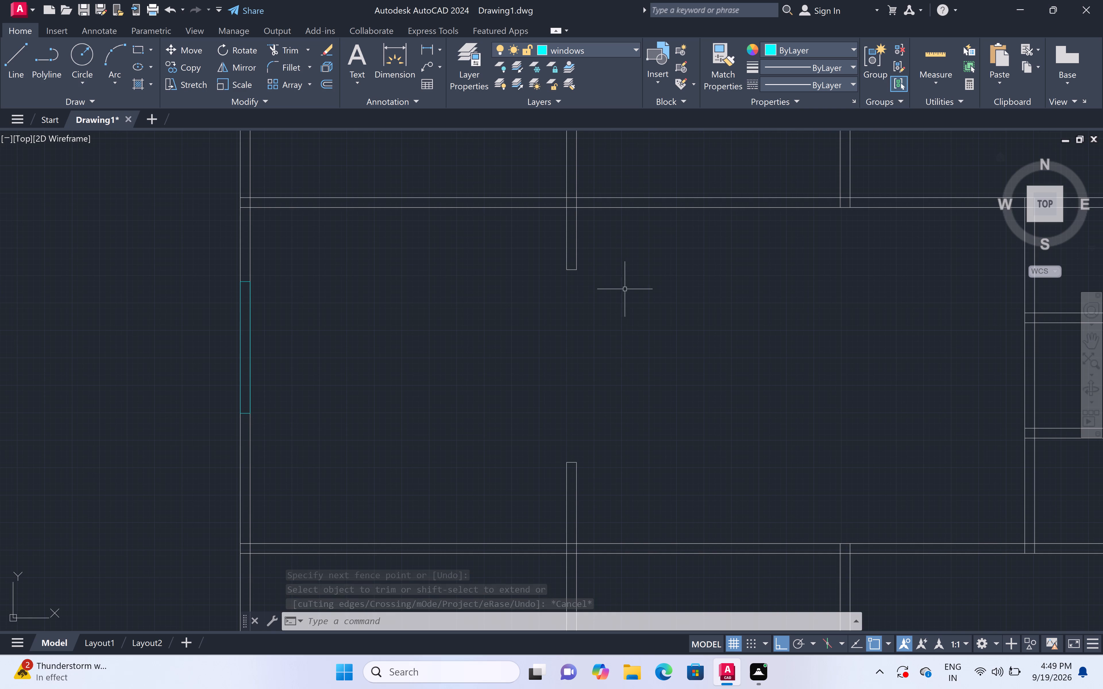
{"action": "key", "text": "l"}
{"action": "key", "text": "space"}
{"action": "left_click", "coordinate": [572, 272]}
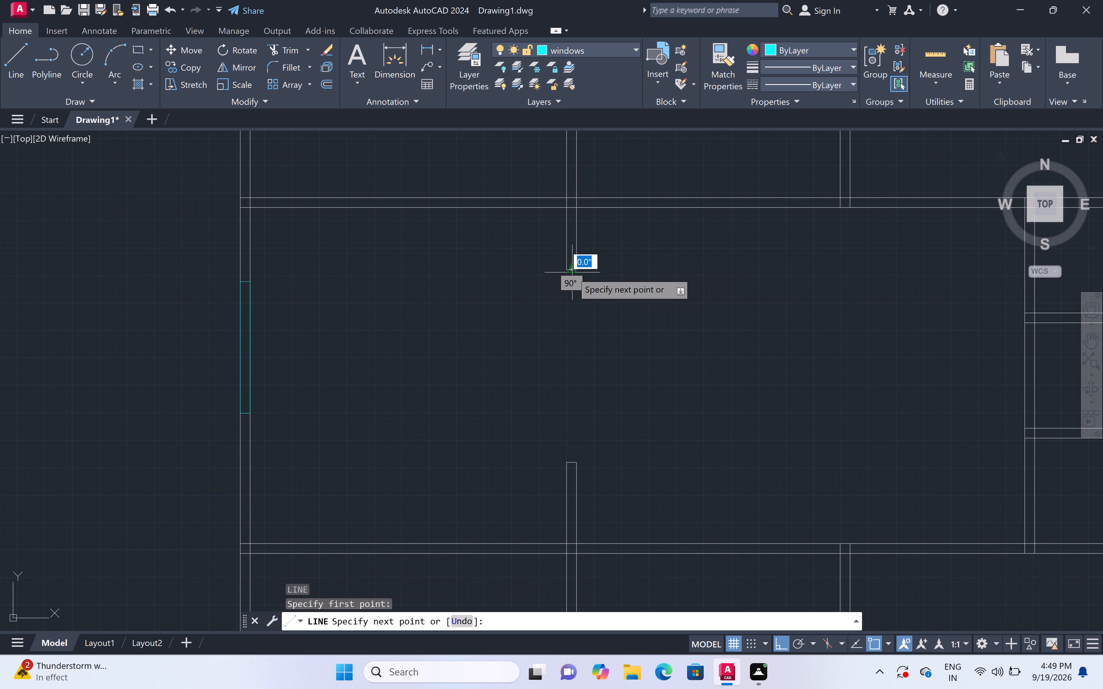
{"action": "left_click", "coordinate": [573, 462]}
{"action": "key", "text": "space"}
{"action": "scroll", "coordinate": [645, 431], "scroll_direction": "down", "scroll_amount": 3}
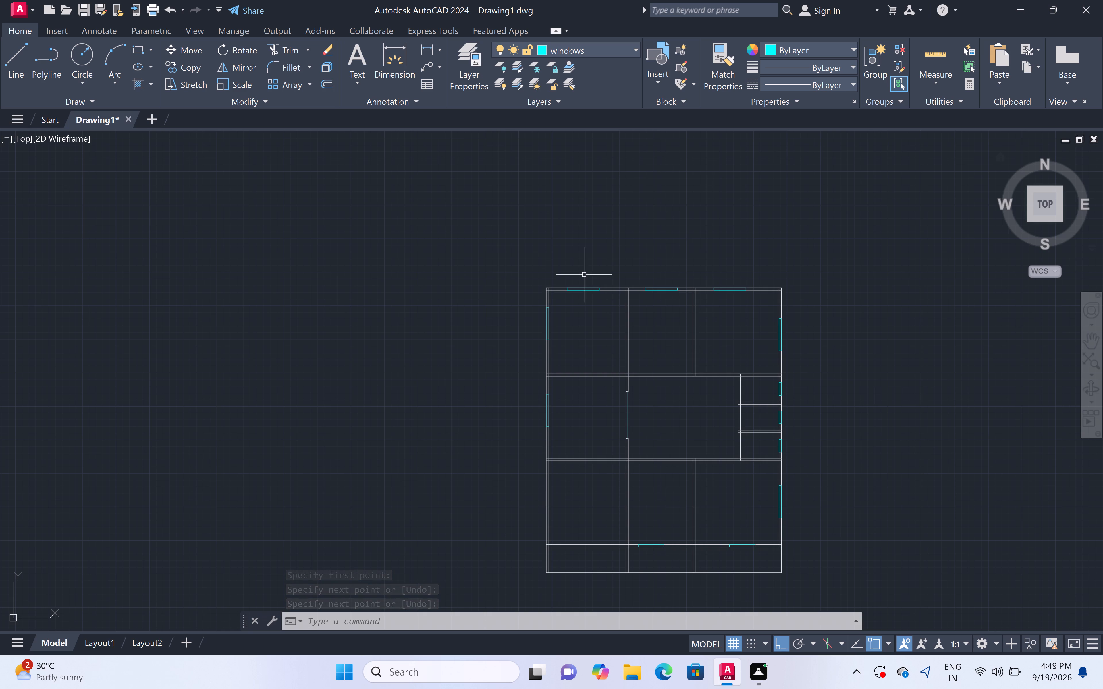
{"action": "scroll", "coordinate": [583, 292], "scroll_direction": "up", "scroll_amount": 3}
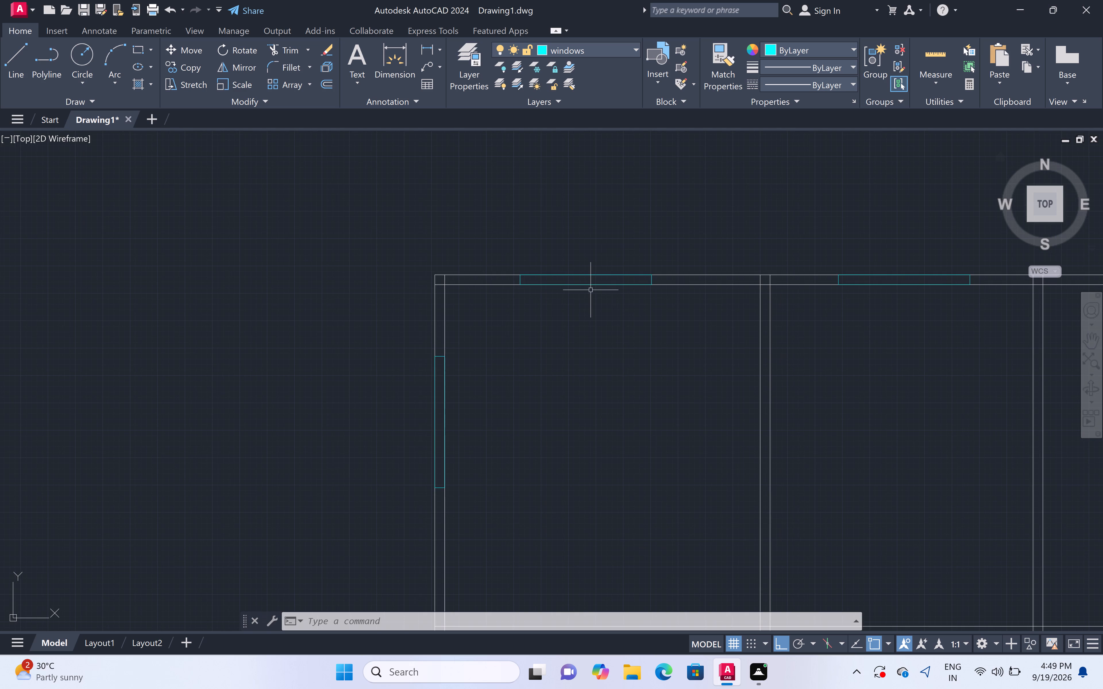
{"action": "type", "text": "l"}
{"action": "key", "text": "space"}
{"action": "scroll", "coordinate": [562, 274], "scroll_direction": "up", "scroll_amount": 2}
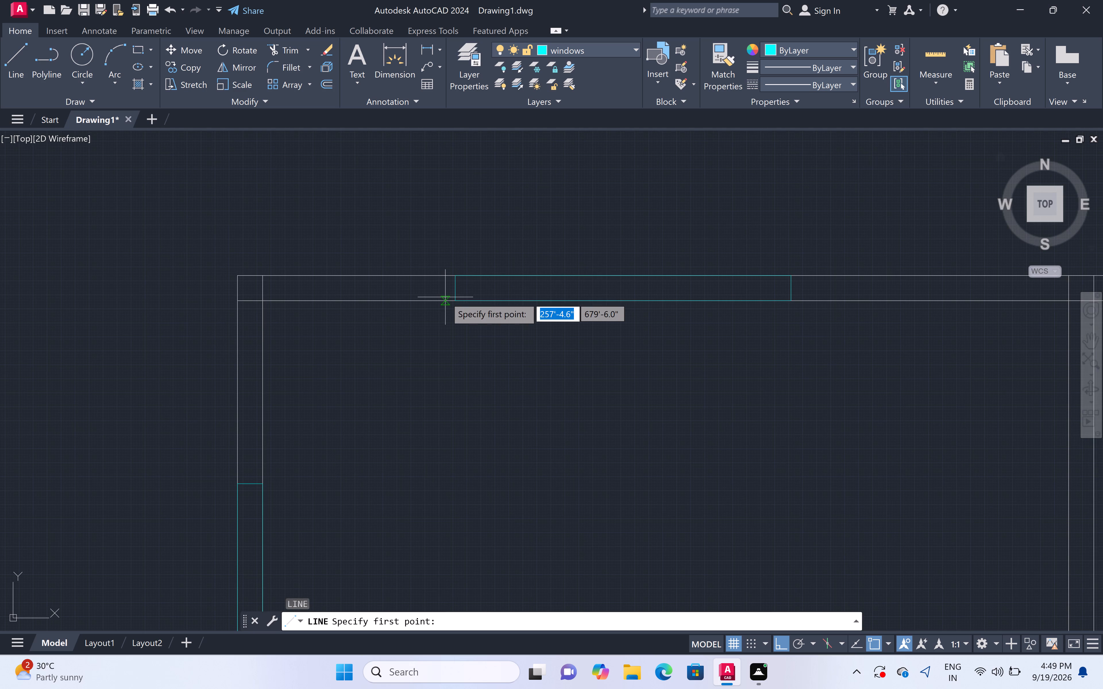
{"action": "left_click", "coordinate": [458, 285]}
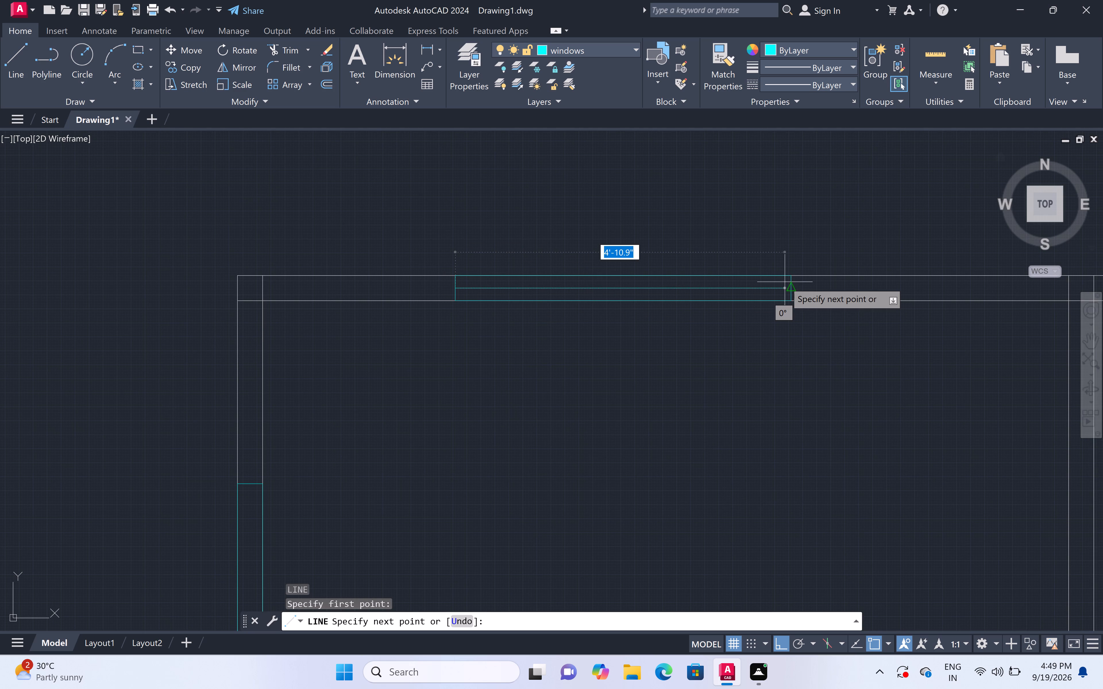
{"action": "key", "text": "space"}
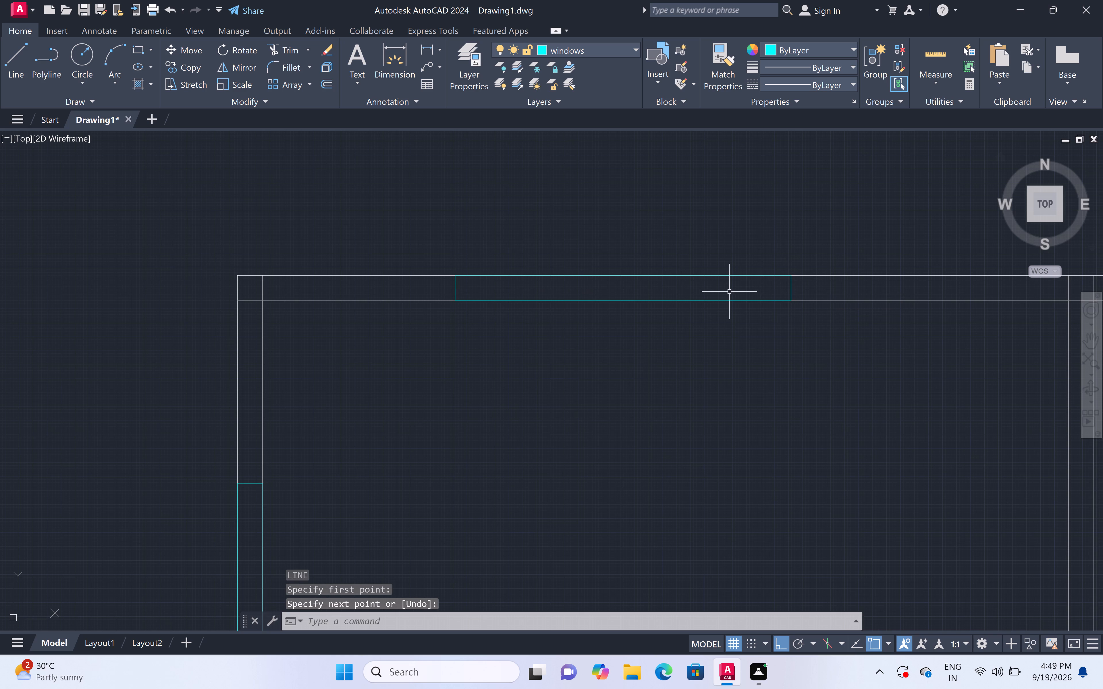
Draw a lengthwise centre line through the upper-left room's top-wall window, between the midpoints of its two short ends.
{"action": "type", "text": "l"}
{"action": "key", "text": "space"}
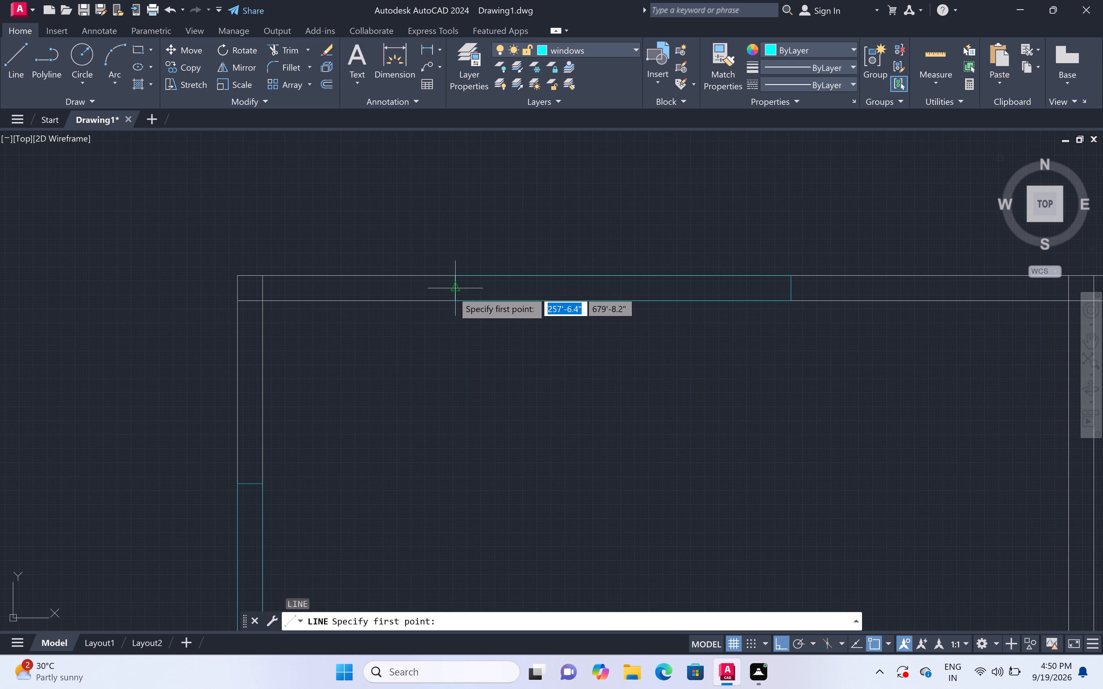
{"action": "left_click", "coordinate": [452, 292]}
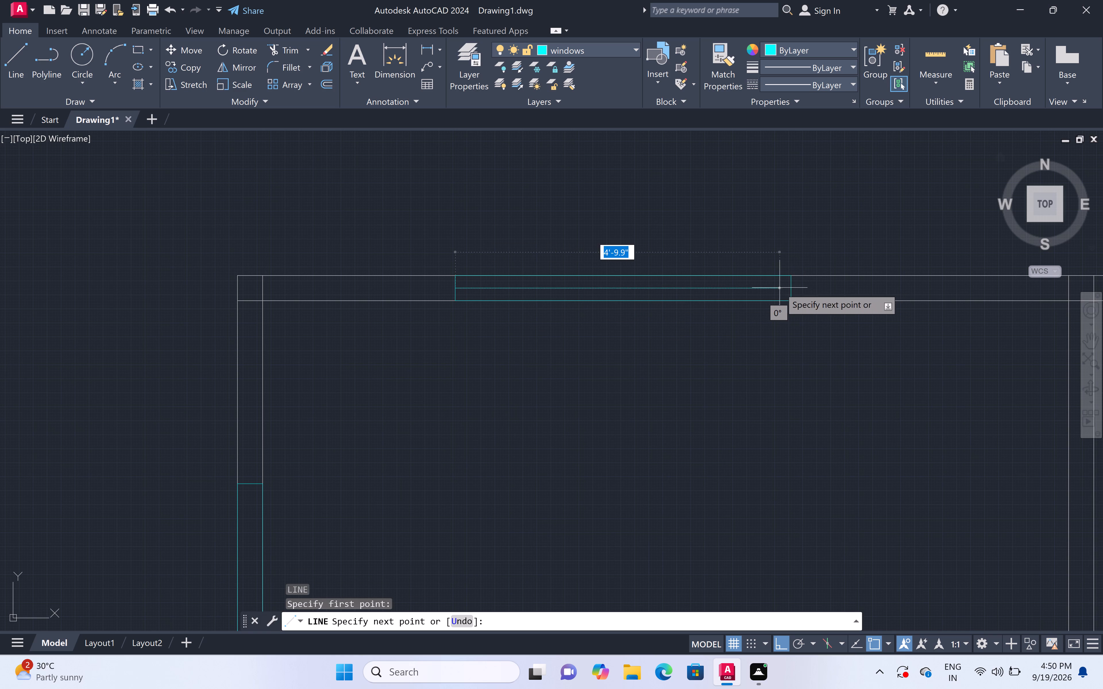
{"action": "left_click", "coordinate": [794, 289]}
{"action": "key", "text": "space"}
{"action": "scroll", "coordinate": [804, 285], "scroll_direction": "down", "scroll_amount": 4}
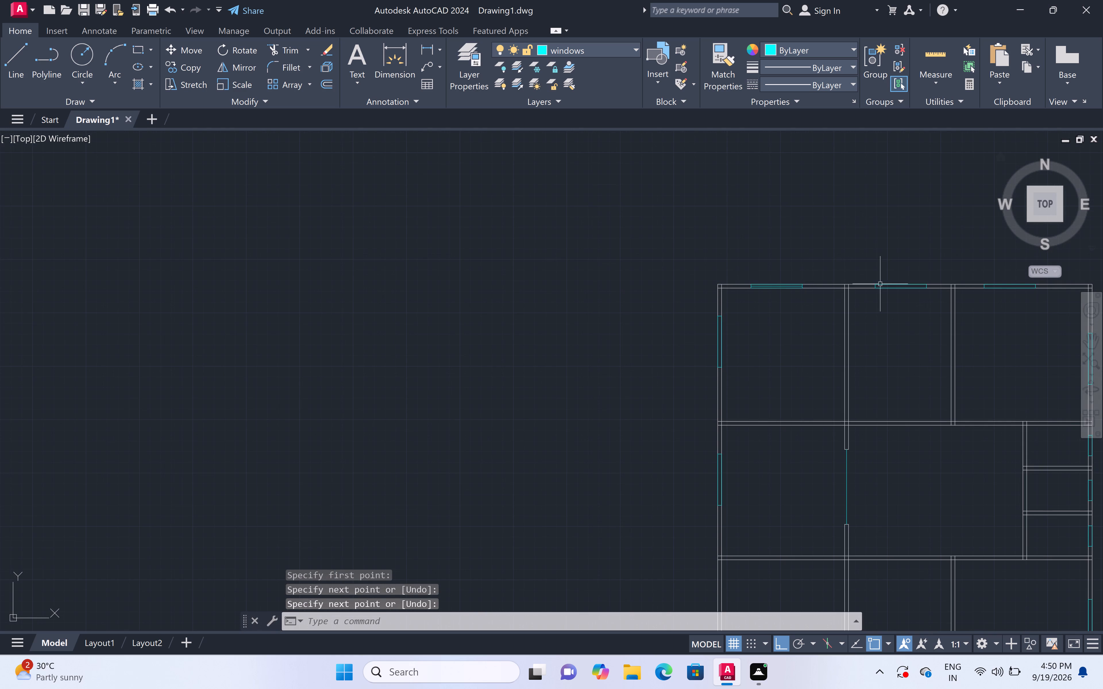
Draw a lengthwise centre line through the upper-middle room's top-wall window, between the midpoints of its two short ends.
{"action": "scroll", "coordinate": [961, 273], "scroll_direction": "up", "scroll_amount": 3}
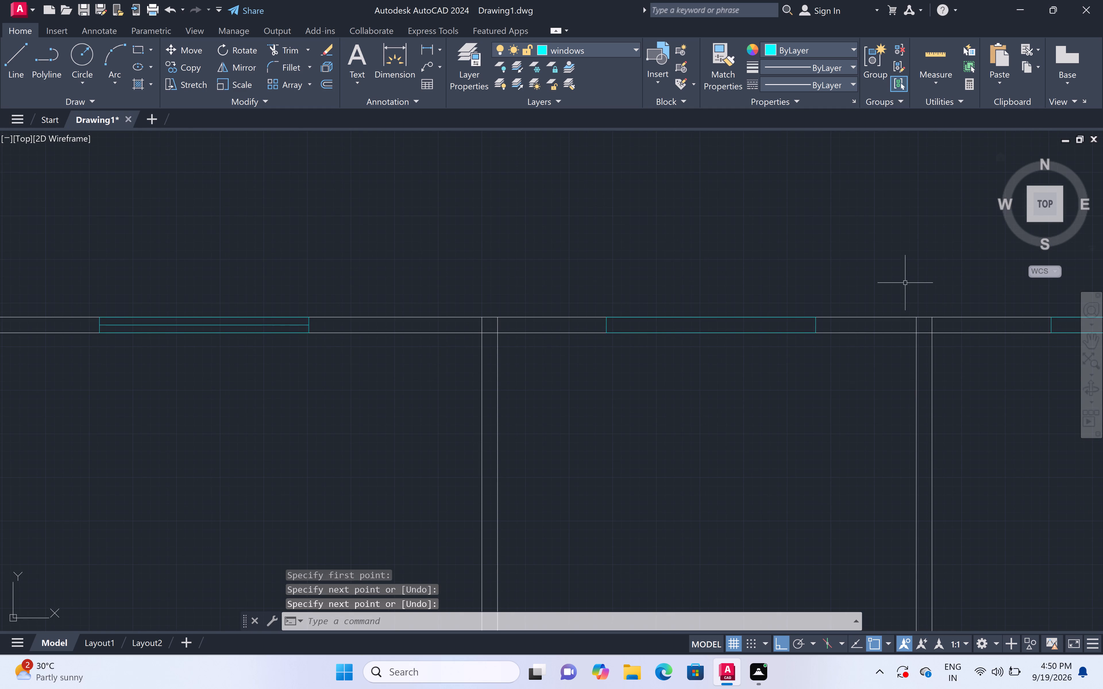
{"action": "type", "text": "l"}
{"action": "key", "text": "space"}
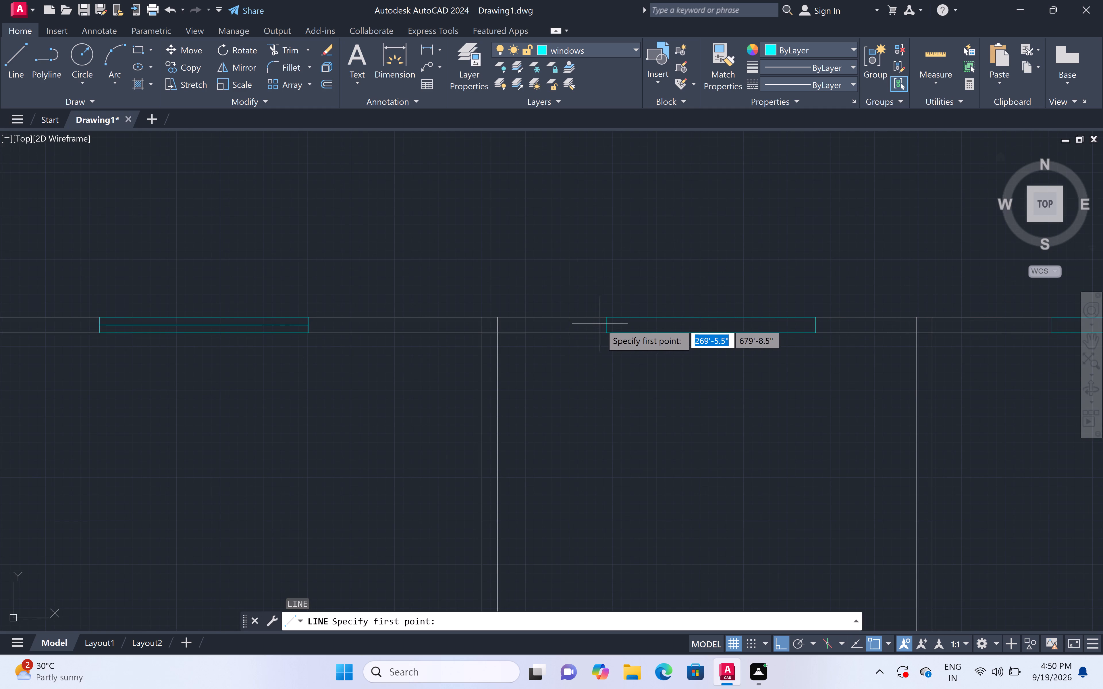
{"action": "left_click", "coordinate": [604, 324]}
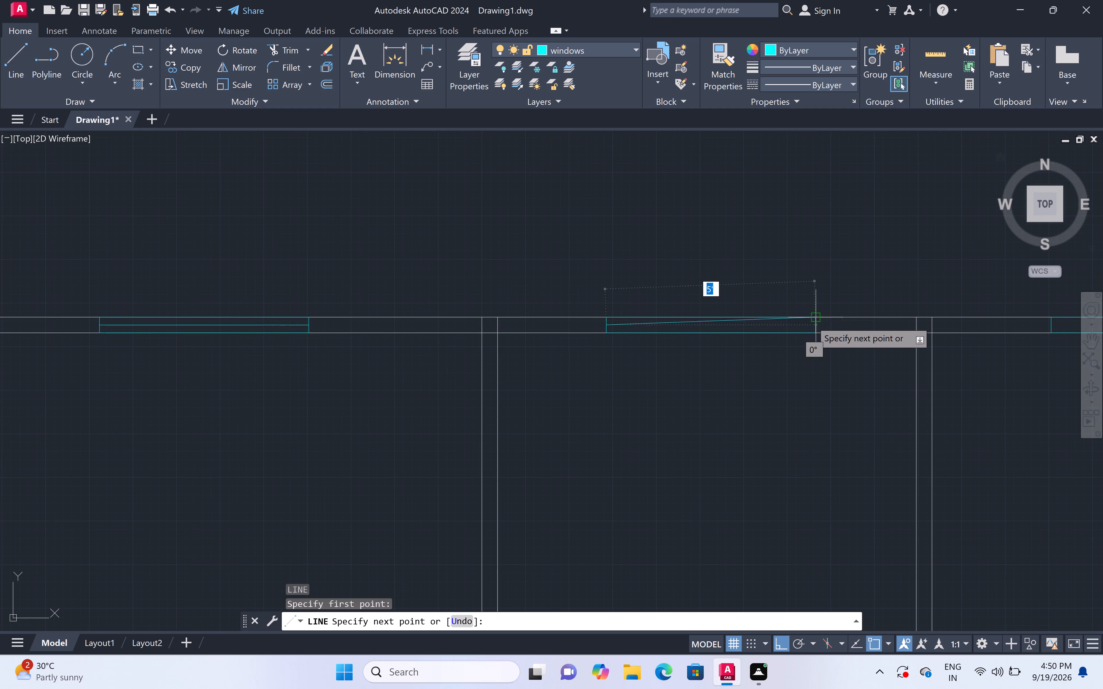
{"action": "double_click", "coordinate": [819, 325]}
{"action": "key", "text": "space"}
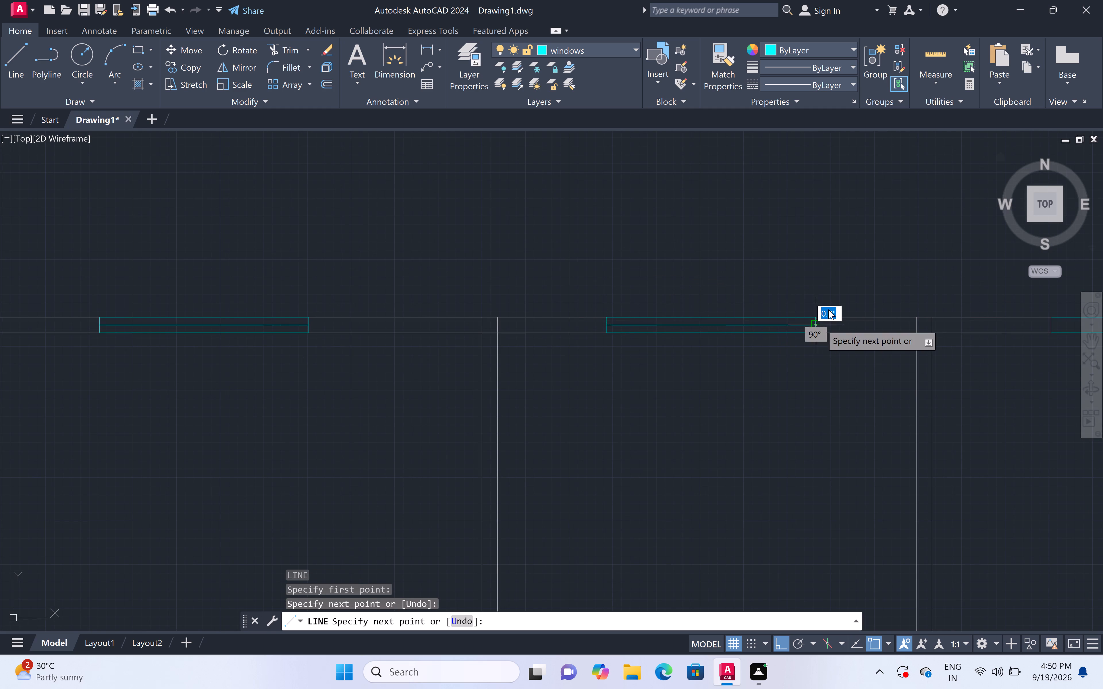
Draw a lengthwise centre line through the upper-right room's top-wall window, joining the midpoints of its short ends.
{"action": "scroll", "coordinate": [828, 309], "scroll_direction": "down", "scroll_amount": 5}
{"action": "scroll", "coordinate": [897, 314], "scroll_direction": "up", "scroll_amount": 1}
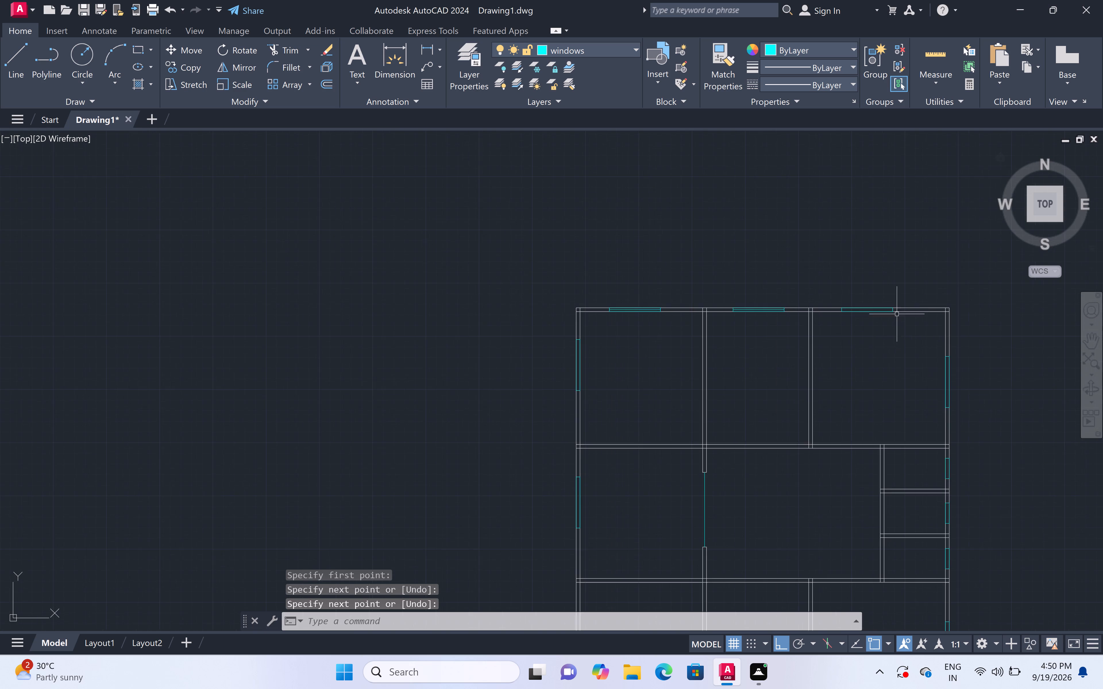
{"action": "scroll", "coordinate": [890, 305], "scroll_direction": "up", "scroll_amount": 4}
{"action": "type", "text": "l"}
{"action": "key", "text": "space"}
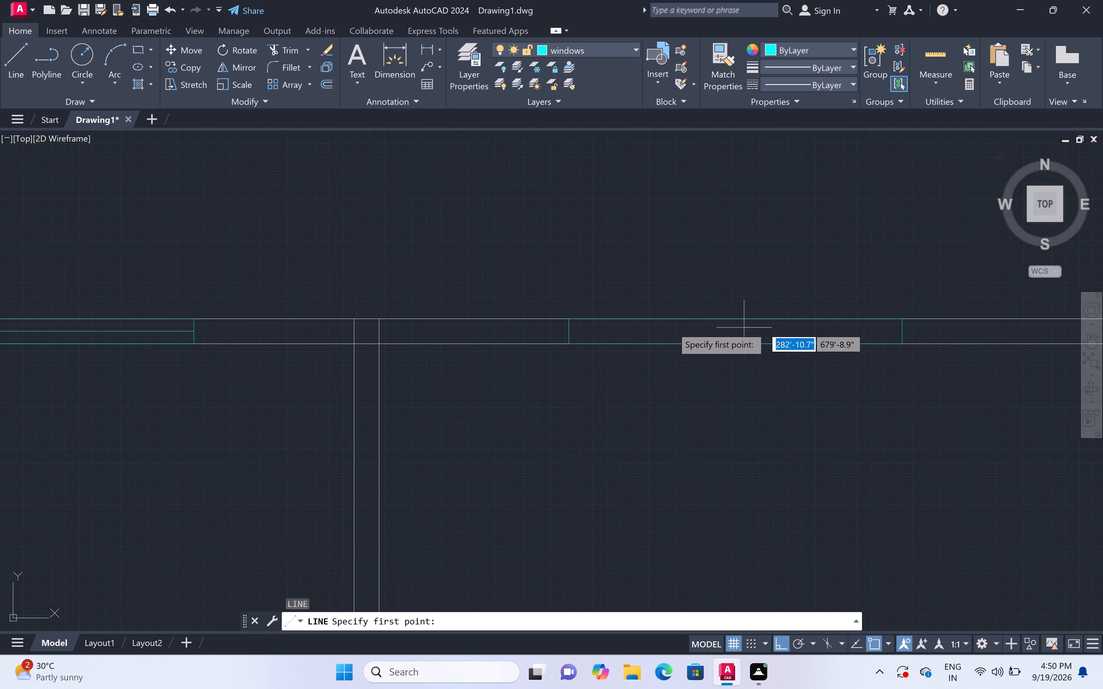
{"action": "left_click", "coordinate": [570, 334]}
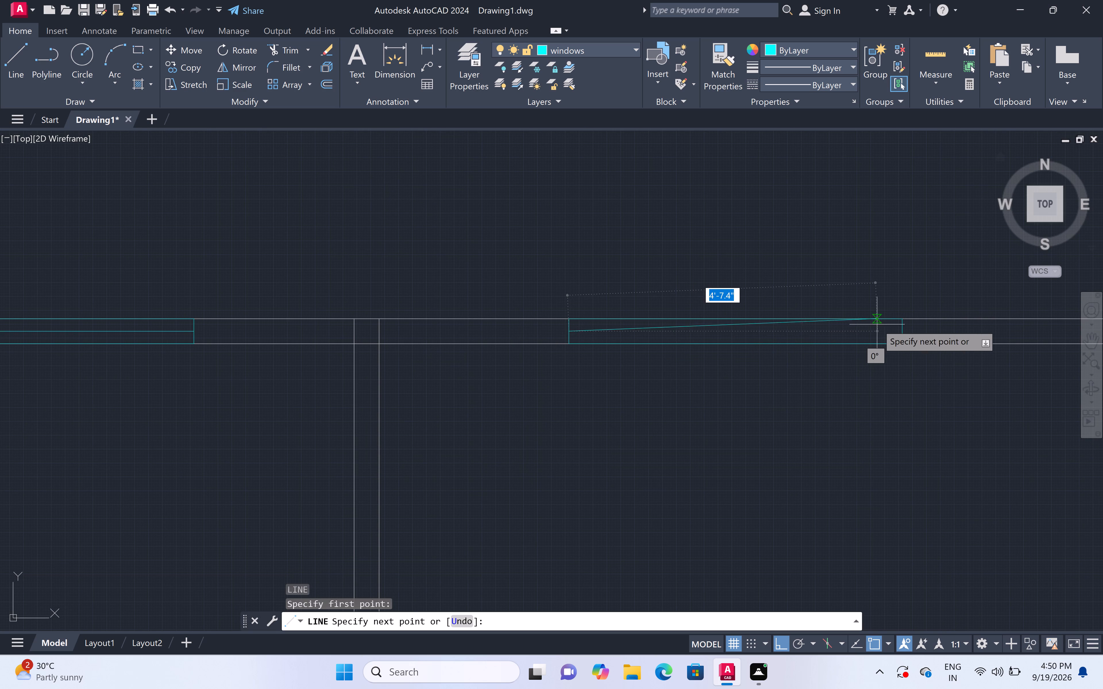
{"action": "double_click", "coordinate": [904, 332]}
{"action": "key", "text": "space"}
Draw a vertical centre line through the upper-right room's right-wall window, joining the midpoints of its short ends.
{"action": "scroll", "coordinate": [903, 323], "scroll_direction": "down", "scroll_amount": 6}
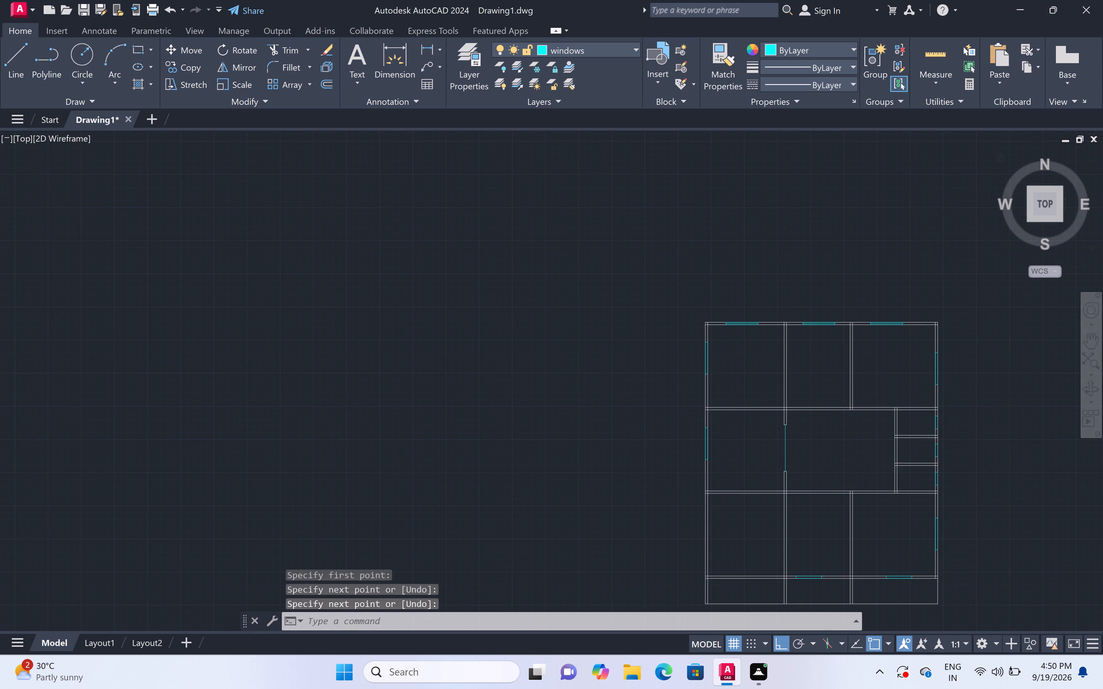
{"action": "scroll", "coordinate": [930, 352], "scroll_direction": "up", "scroll_amount": 5}
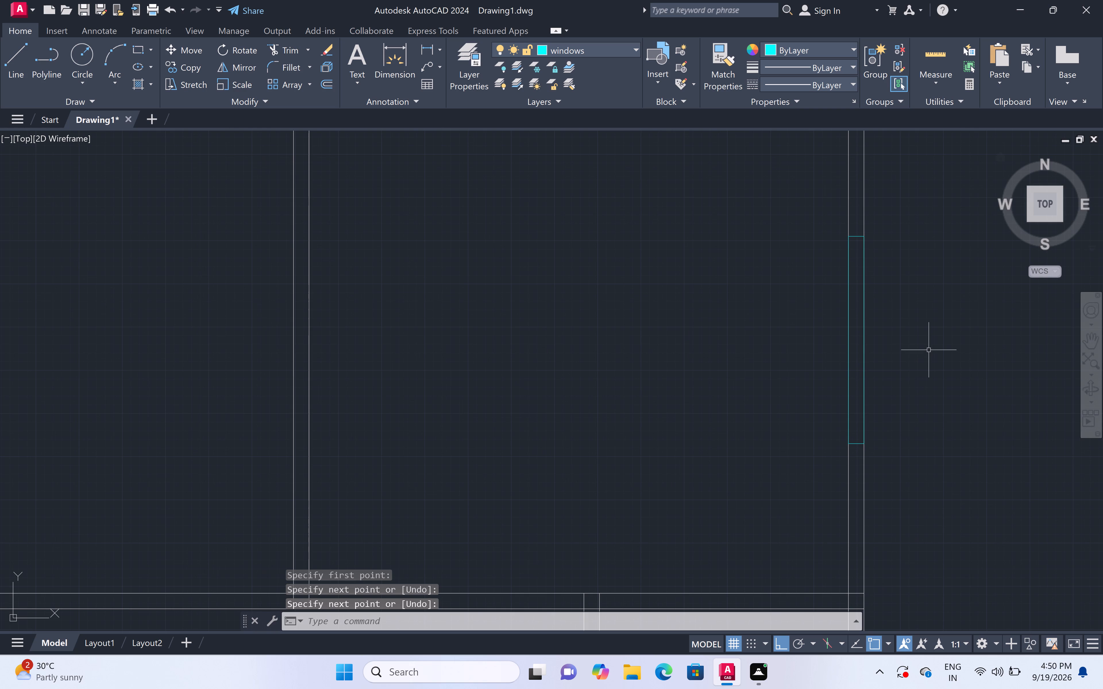
{"action": "key", "text": "l"}
{"action": "key", "text": "space"}
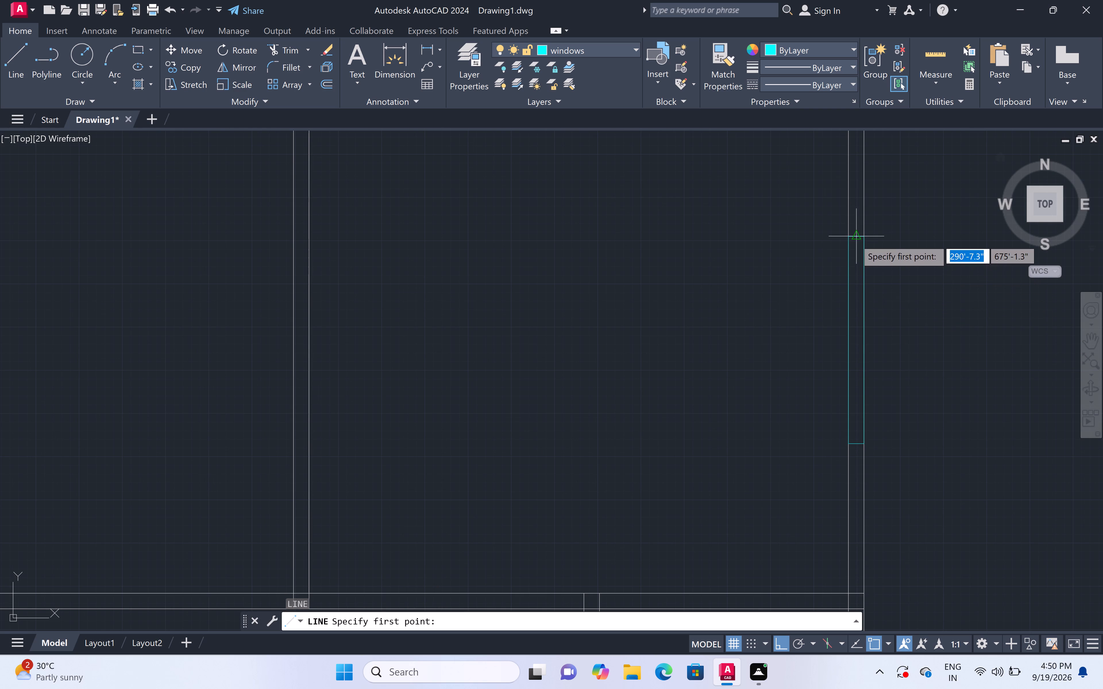
{"action": "double_click", "coordinate": [855, 239]}
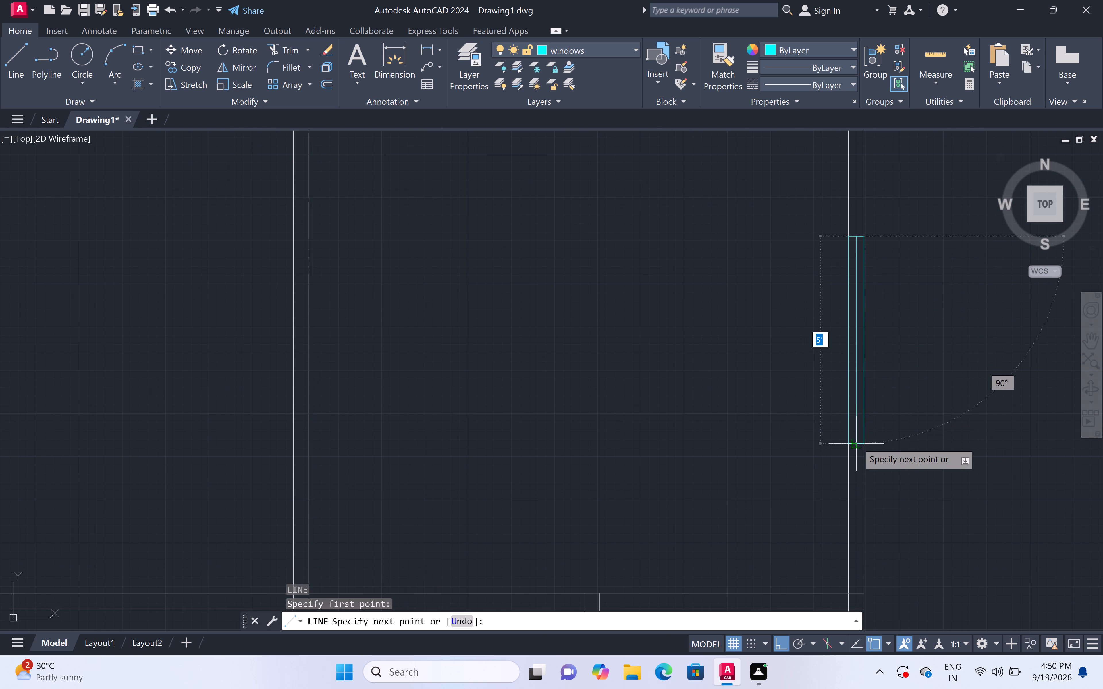
{"action": "left_click", "coordinate": [856, 443]}
{"action": "key", "text": "space"}
Draw a vertical centre line through the lower-right room's right-wall window, joining the midpoints of its short ends.
{"action": "scroll", "coordinate": [869, 390], "scroll_direction": "down", "scroll_amount": 6}
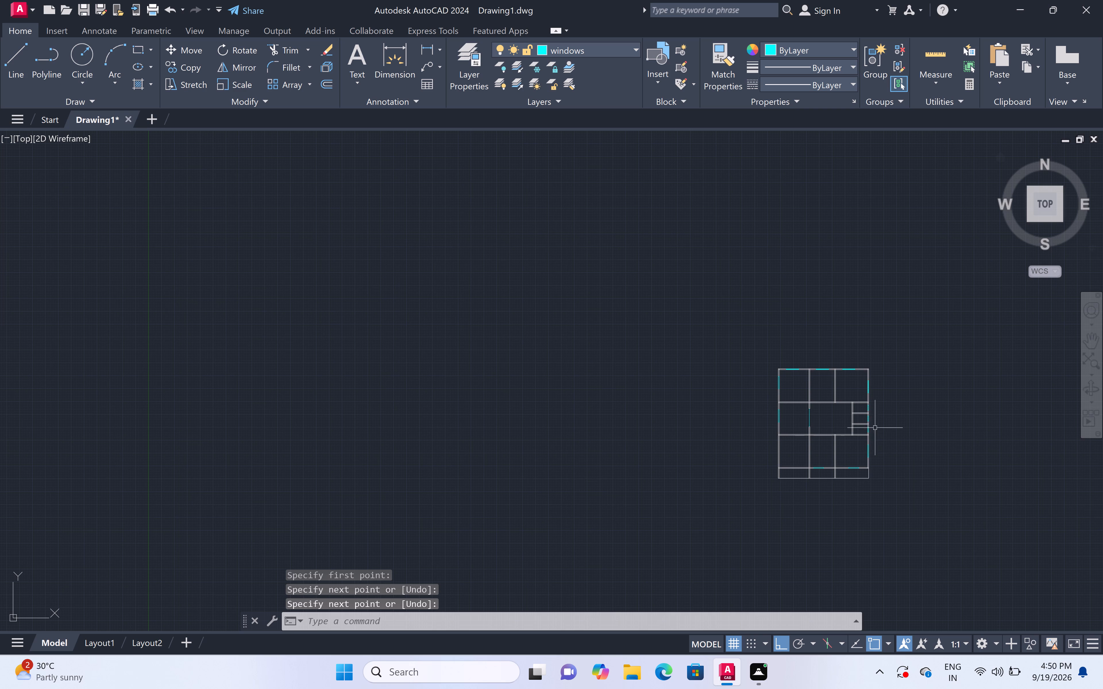
{"action": "scroll", "coordinate": [872, 452], "scroll_direction": "up", "scroll_amount": 5}
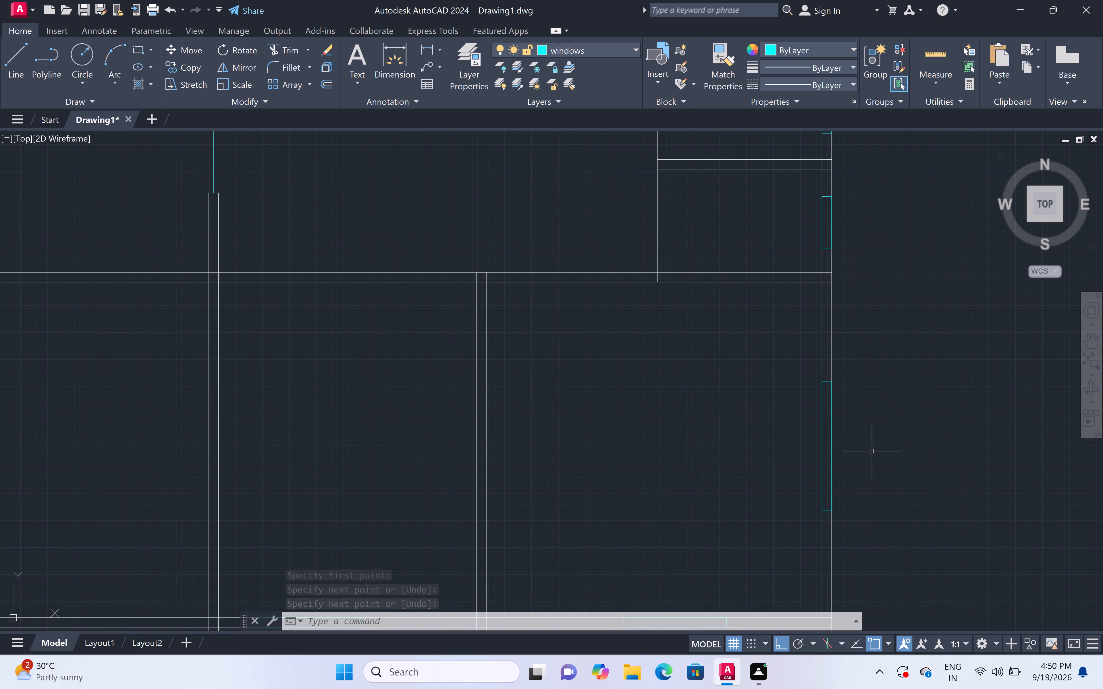
{"action": "key", "text": "l"}
{"action": "key", "text": "space"}
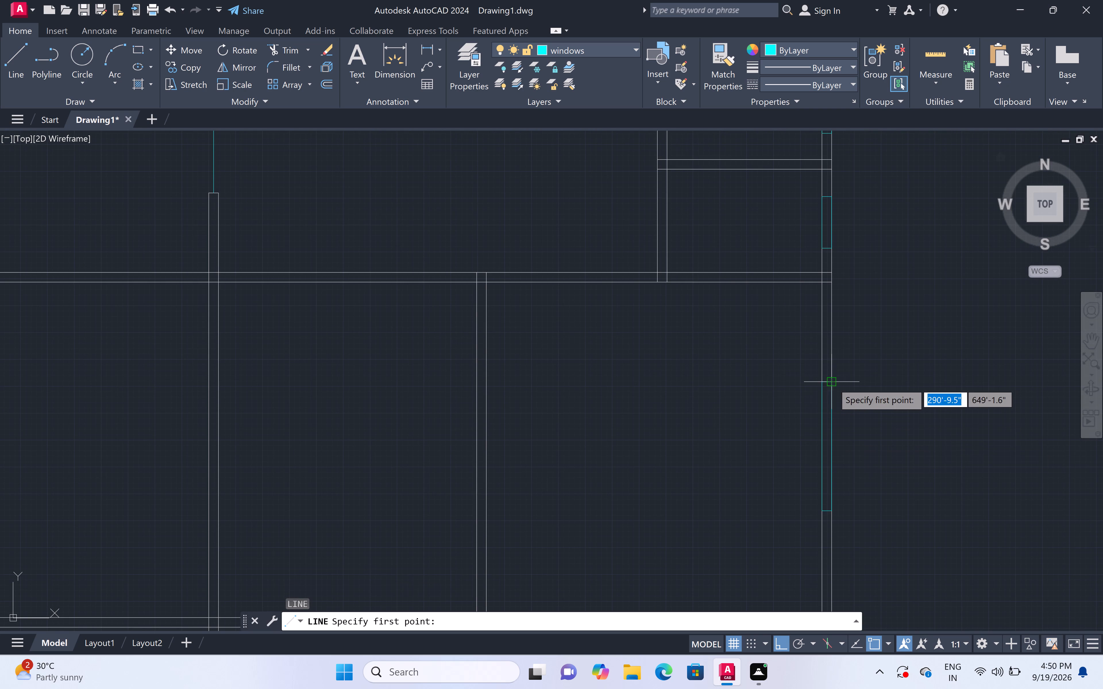
{"action": "left_click", "coordinate": [827, 379]}
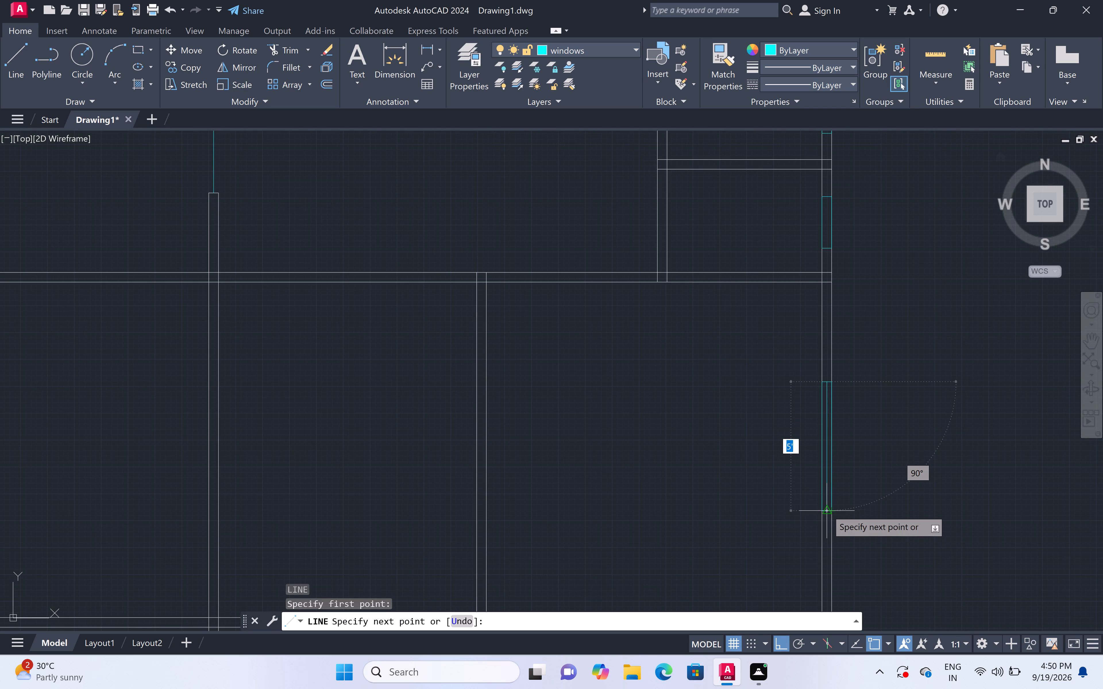
{"action": "left_click", "coordinate": [826, 510]}
{"action": "key", "text": "space"}
Draw a lengthwise centre line through the lower-right room's bottom-wall window, joining the midpoints of its short ends.
{"action": "scroll", "coordinate": [885, 456], "scroll_direction": "down", "scroll_amount": 6}
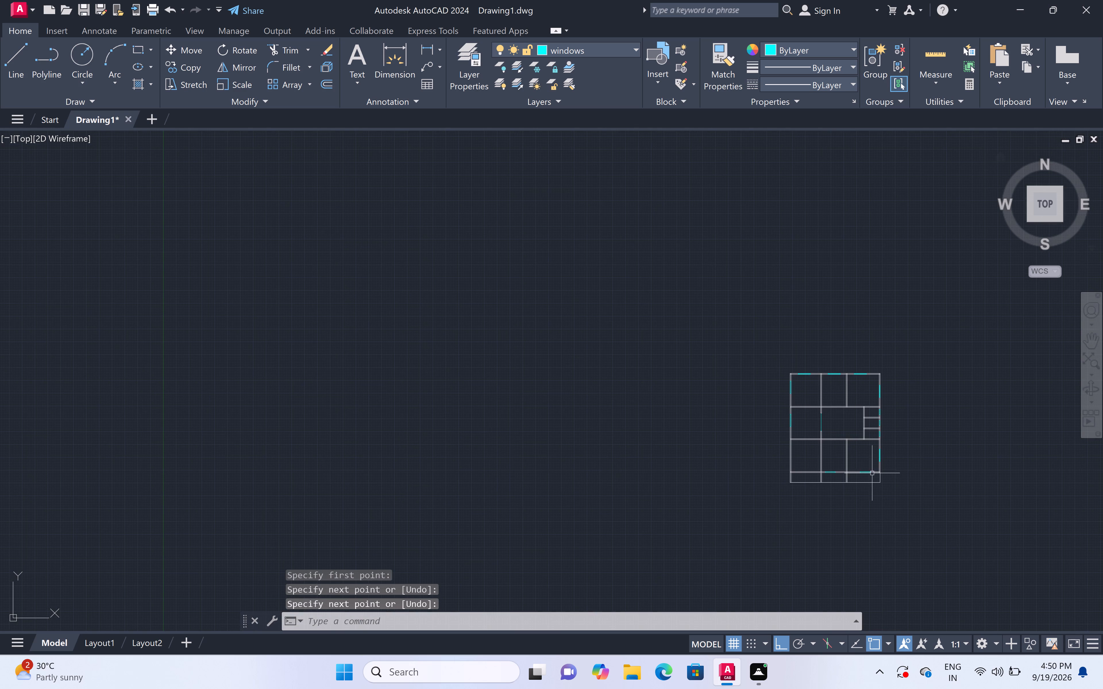
{"action": "scroll", "coordinate": [869, 474], "scroll_direction": "up", "scroll_amount": 6}
{"action": "key", "text": "l"}
{"action": "key", "text": "space"}
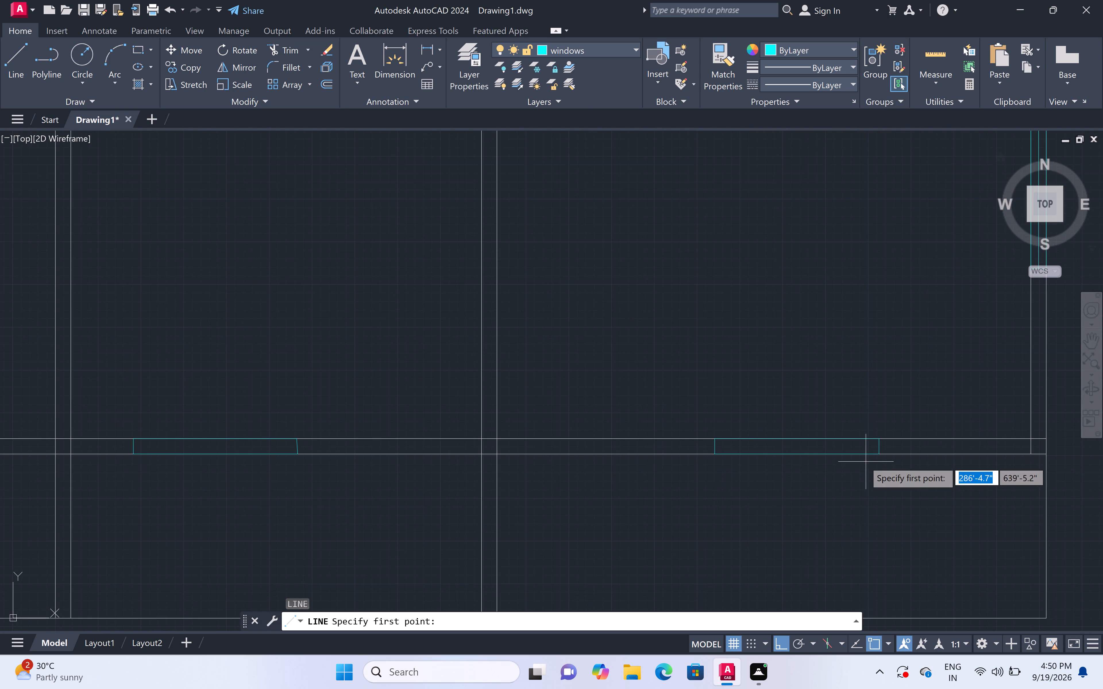
{"action": "left_click", "coordinate": [714, 447]}
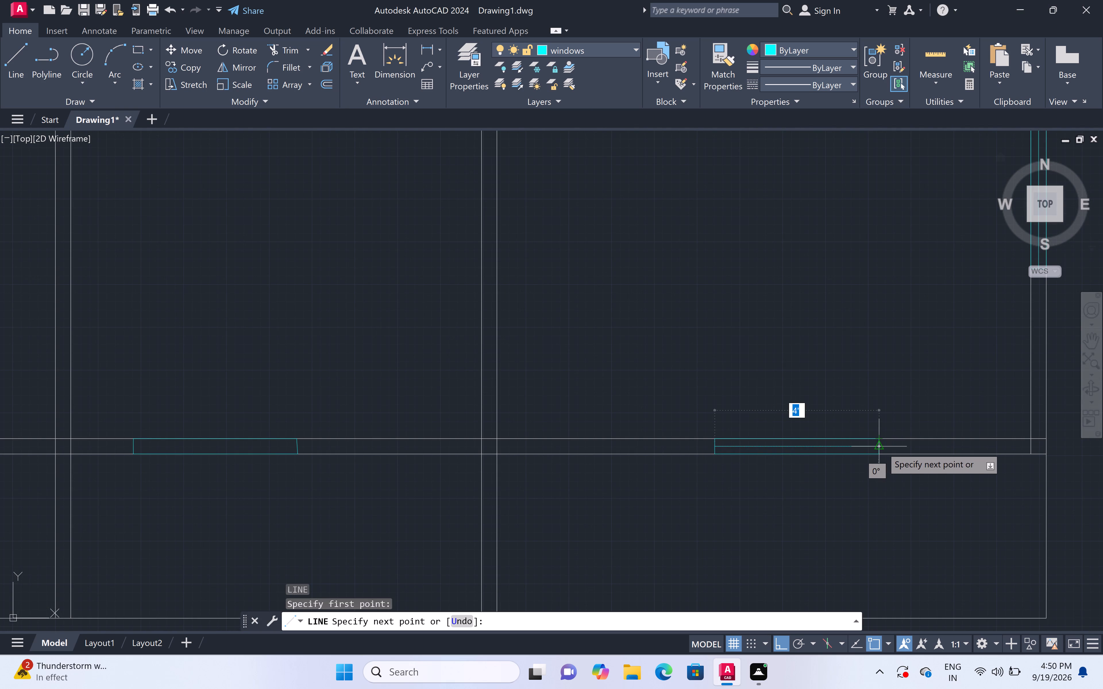
{"action": "left_click", "coordinate": [882, 447]}
{"action": "key", "text": "space"}
Draw a lengthwise centre line through the lower-middle room's bottom-wall window, joining the midpoints of its short ends.
{"action": "scroll", "coordinate": [888, 407], "scroll_direction": "down", "scroll_amount": 6}
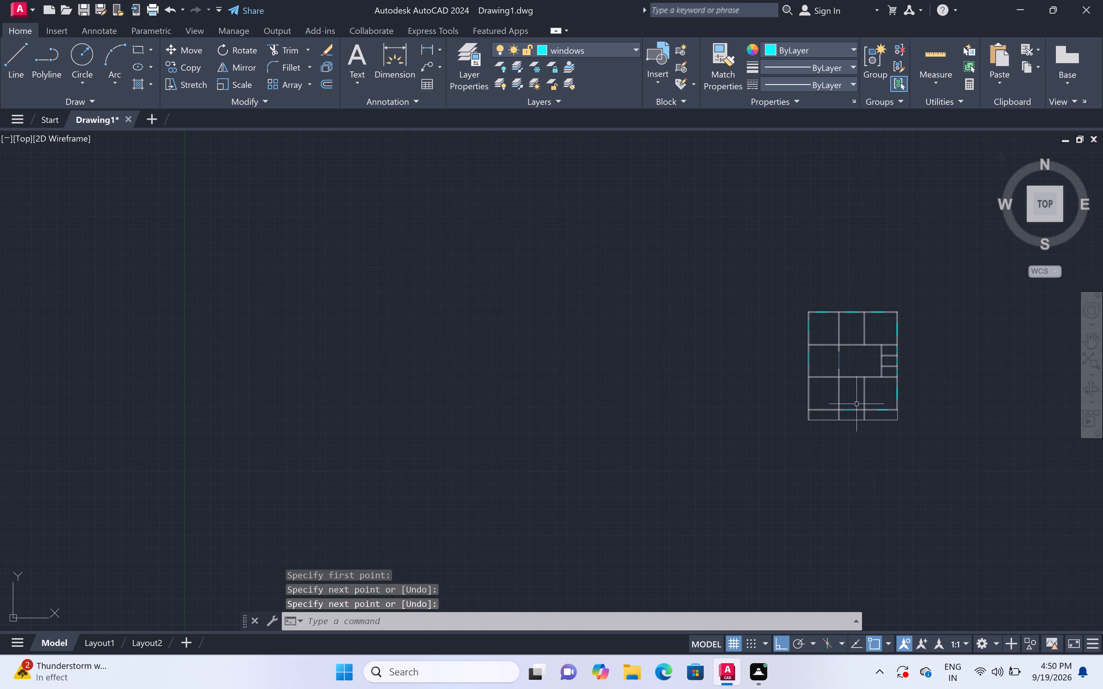
{"action": "scroll", "coordinate": [847, 409], "scroll_direction": "up", "scroll_amount": 7}
{"action": "key", "text": "l"}
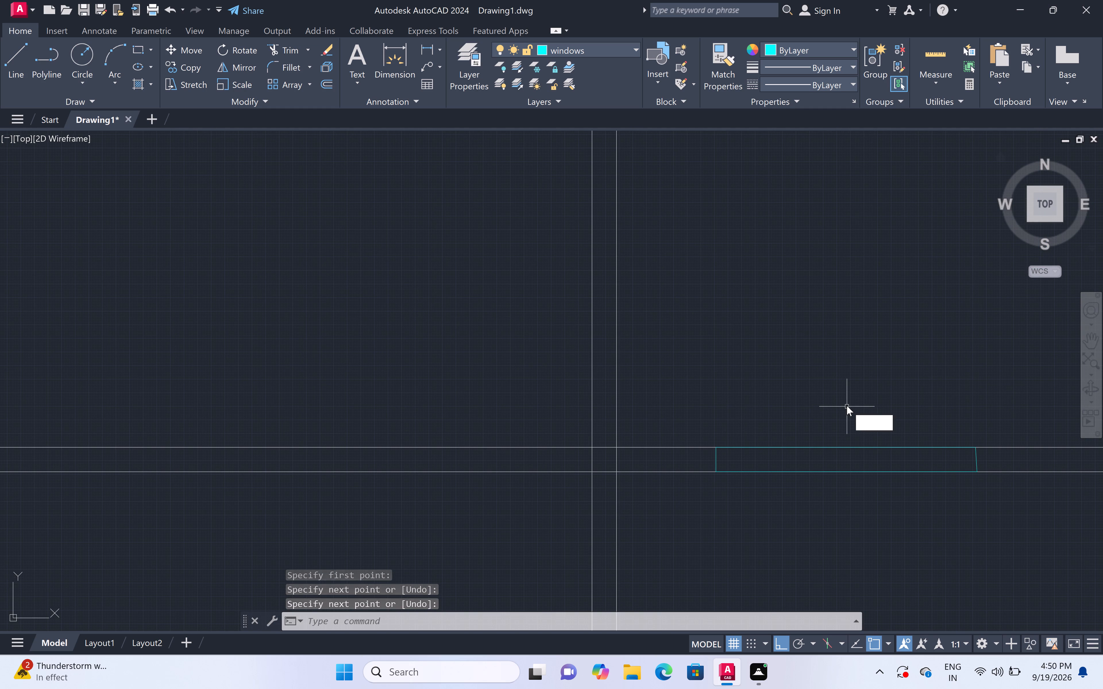
{"action": "key", "text": "space"}
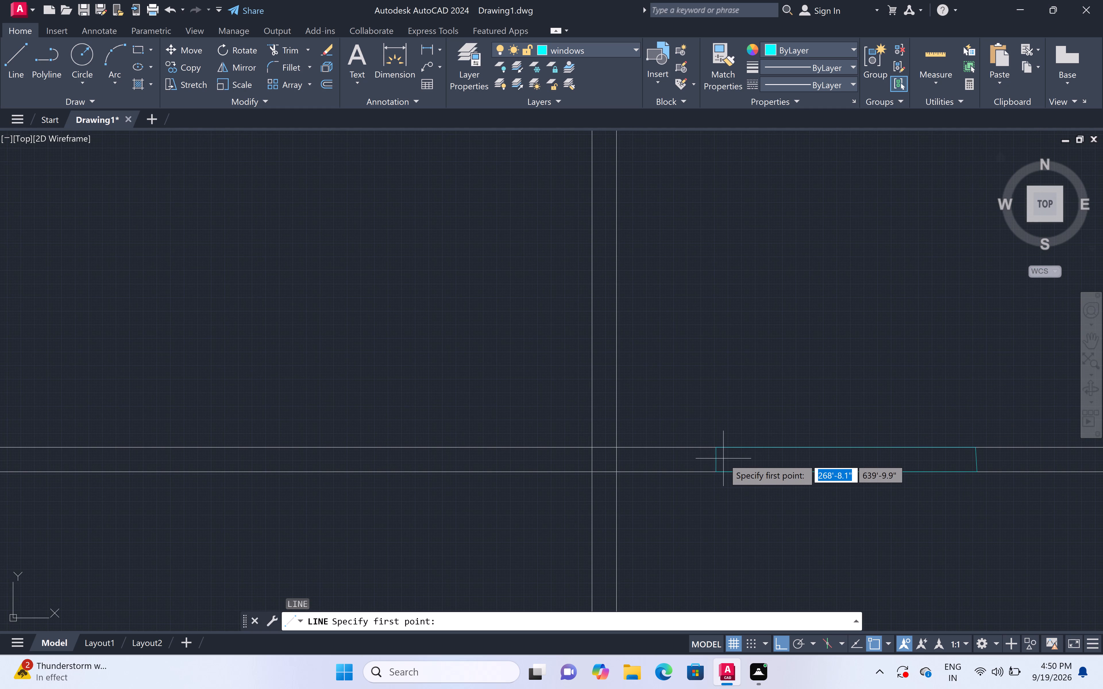
{"action": "double_click", "coordinate": [716, 460]}
{"action": "left_click_drag", "start_coordinate": [720, 460], "coordinate": [722, 460]}
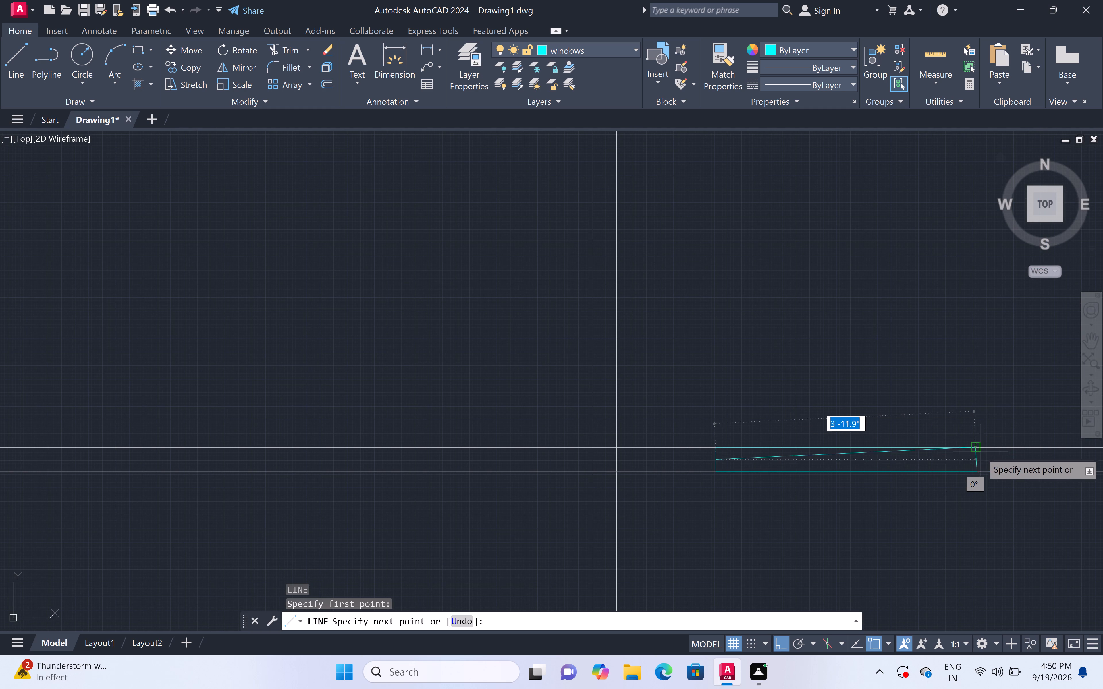
{"action": "left_click", "coordinate": [975, 462]}
{"action": "key", "text": "space"}
Draw a vertical centre line through the middle-left room's left-wall window, joining the midpoints of its short ends.
{"action": "scroll", "coordinate": [979, 421], "scroll_direction": "down", "scroll_amount": 6}
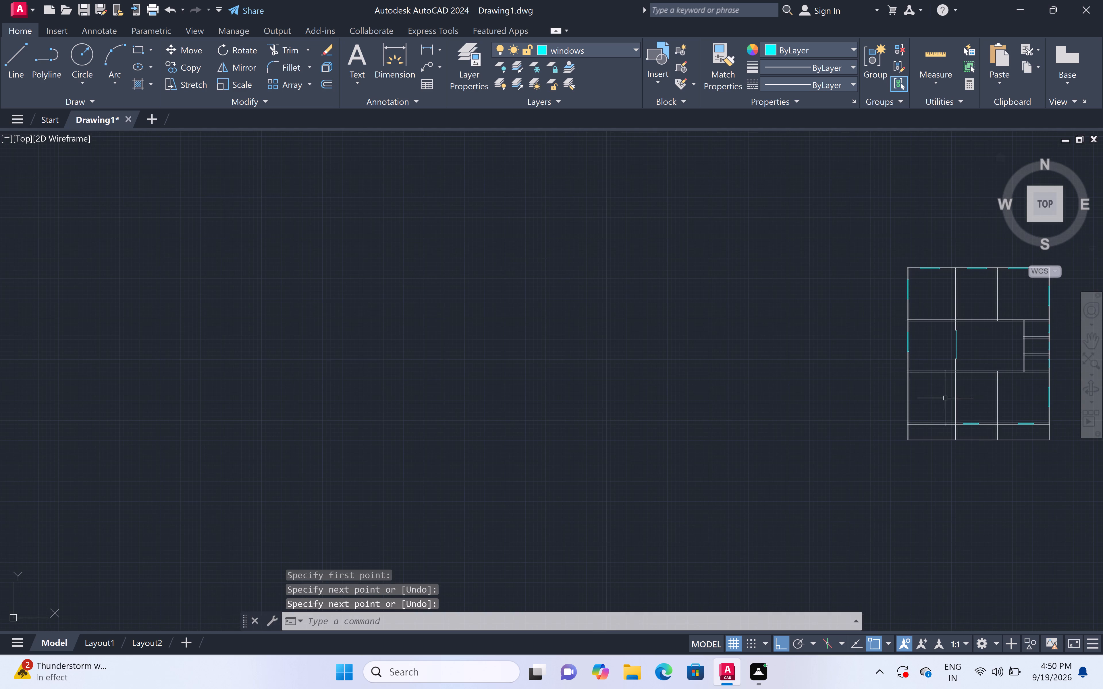
{"action": "scroll", "coordinate": [912, 338], "scroll_direction": "up", "scroll_amount": 5}
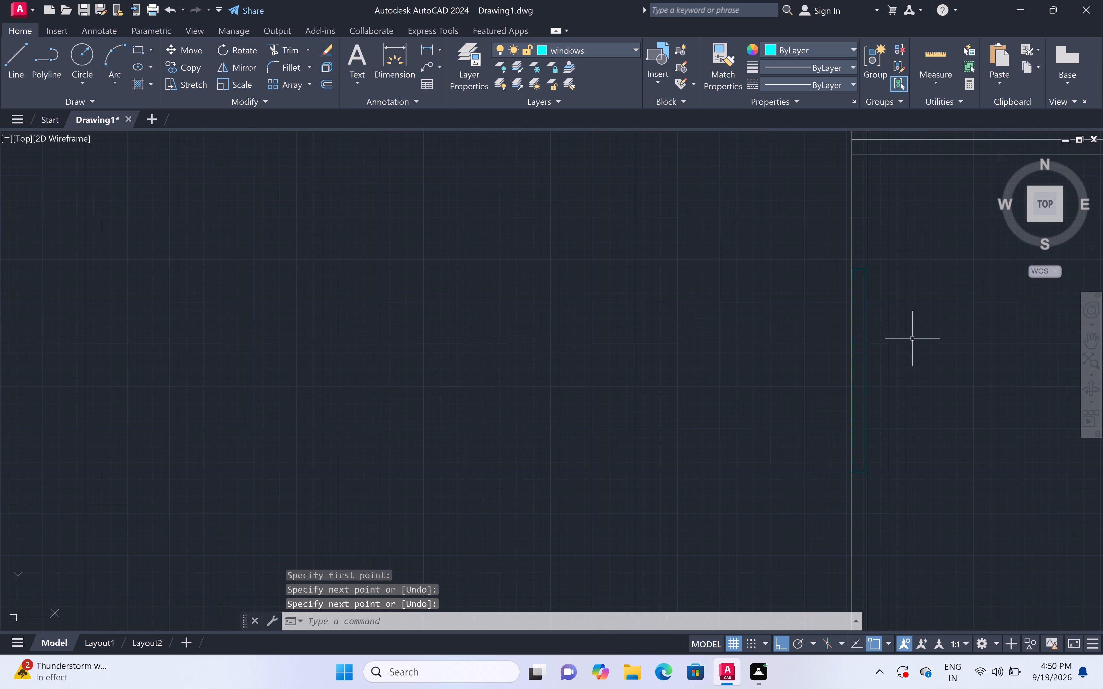
{"action": "type", "text": "l"}
{"action": "key", "text": "space"}
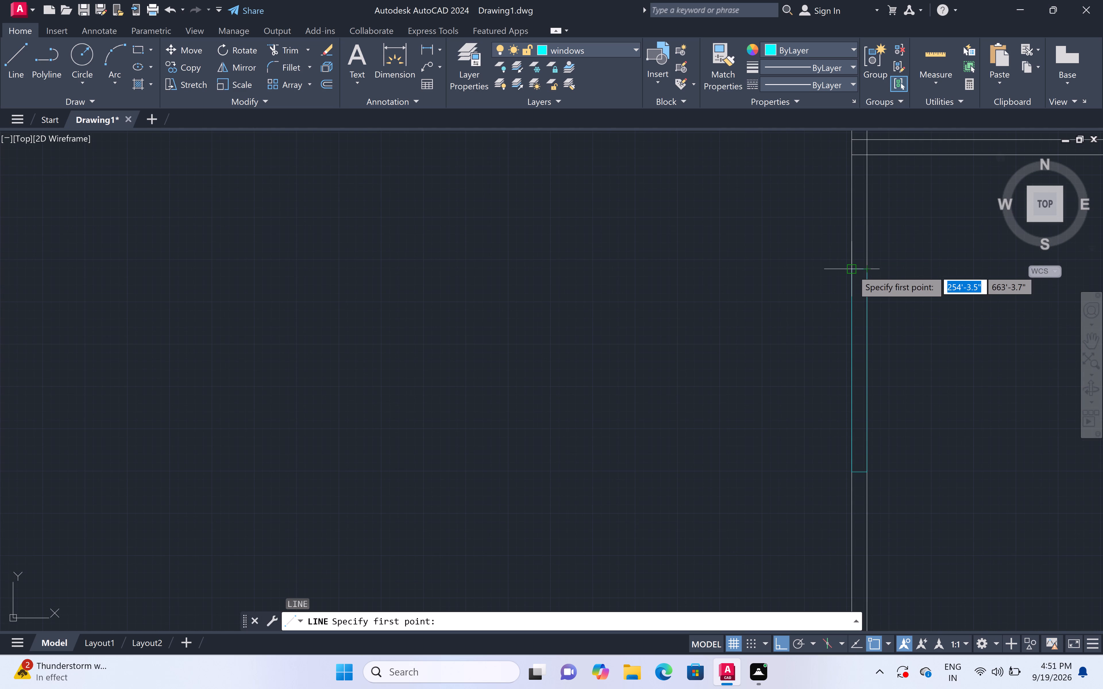
{"action": "left_click", "coordinate": [860, 270]}
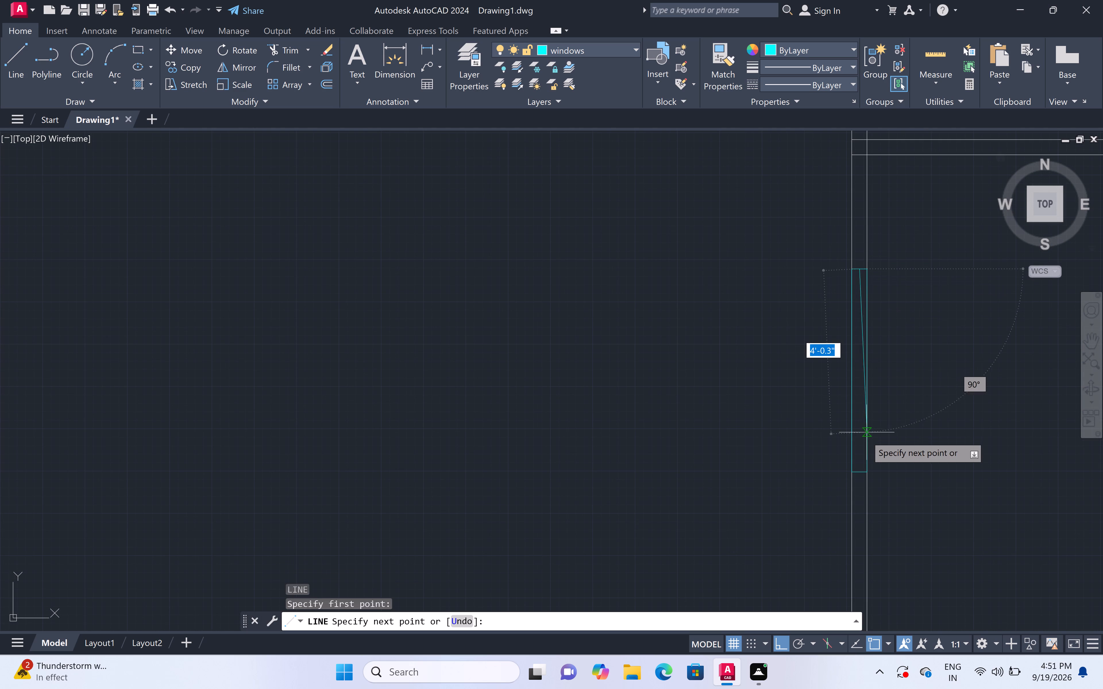
{"action": "left_click", "coordinate": [859, 476]}
{"action": "key", "text": "space"}
Draw a three-sided outline projecting 6" above the upper-left room's top-wall window, about 5'-9" wide and ending on the wall line.
{"action": "scroll", "coordinate": [899, 437], "scroll_direction": "down", "scroll_amount": 6}
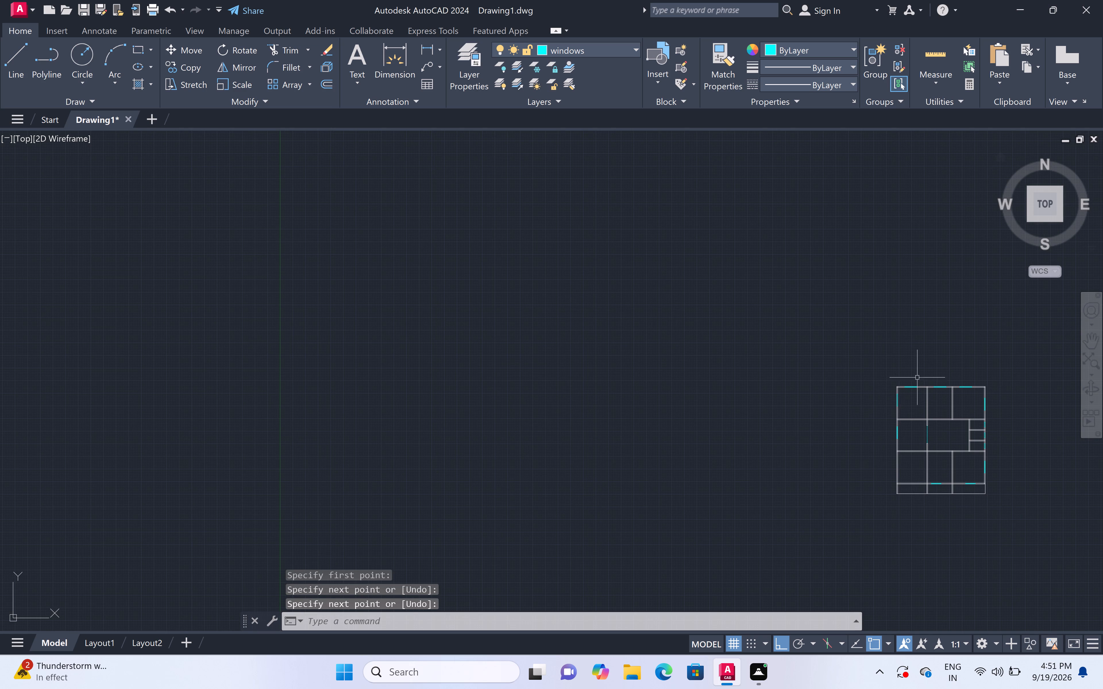
{"action": "scroll", "coordinate": [917, 387], "scroll_direction": "up", "scroll_amount": 5}
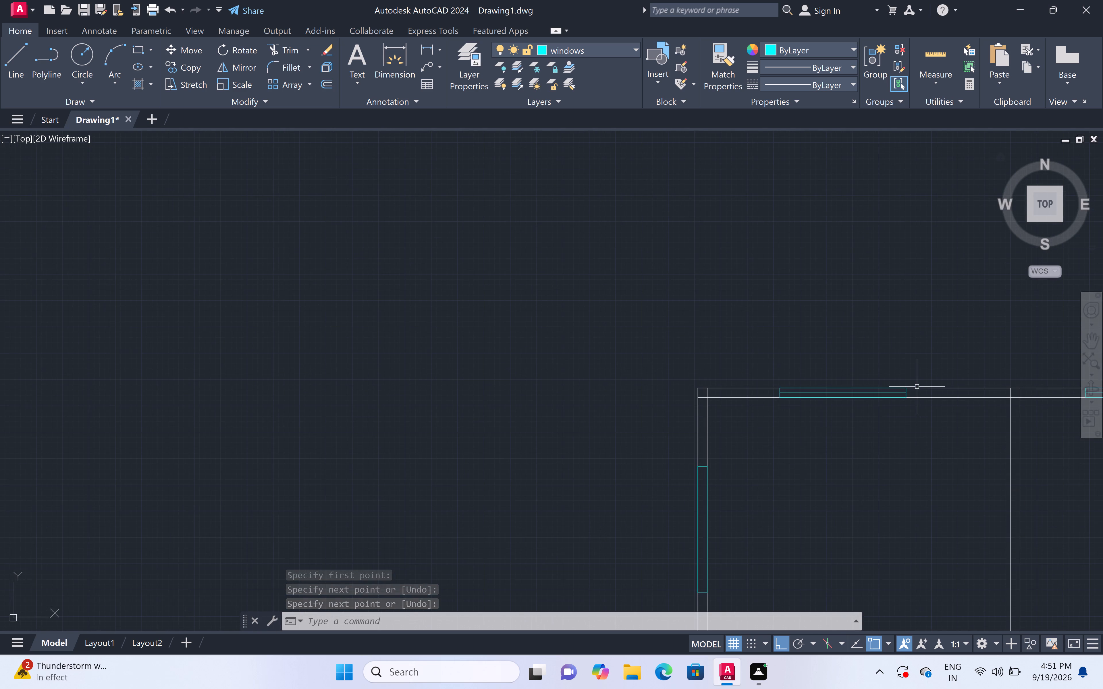
{"action": "scroll", "coordinate": [917, 387], "scroll_direction": "up", "scroll_amount": 1}
{"action": "key", "text": "l"}
{"action": "key", "text": "space"}
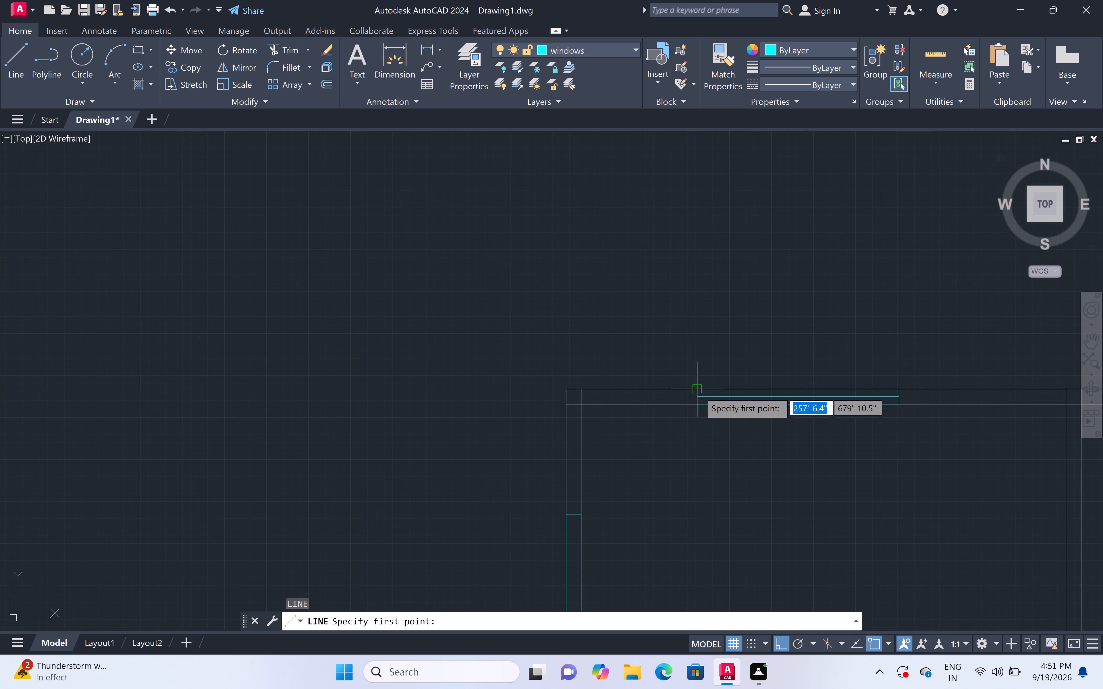
{"action": "left_click", "coordinate": [684, 388]}
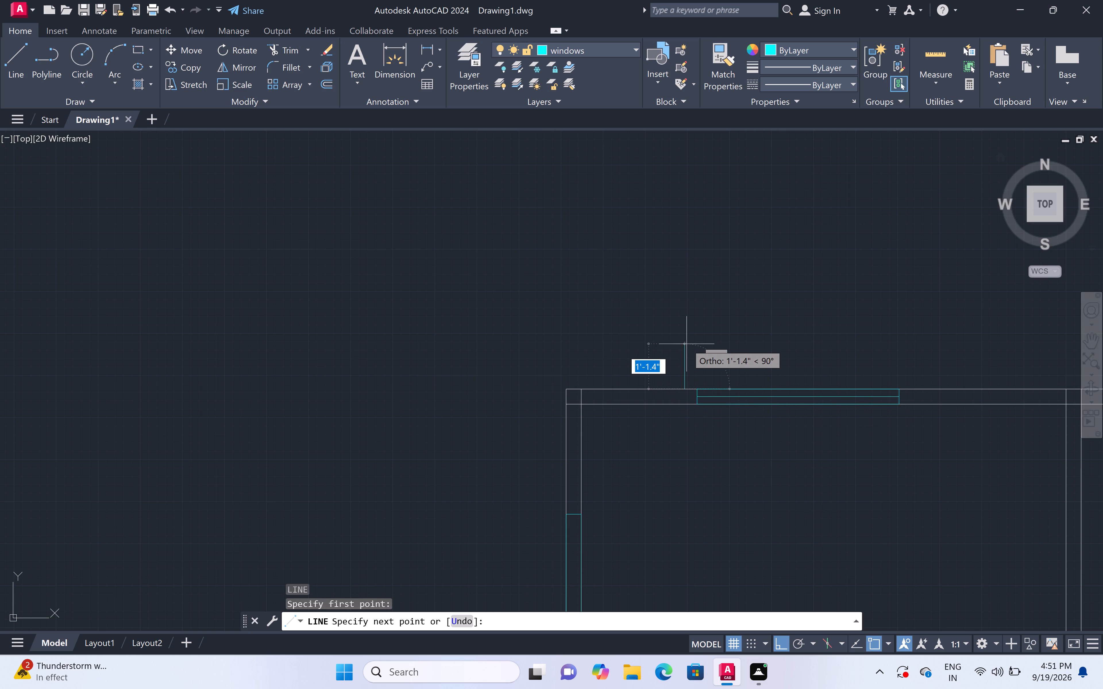
{"action": "key", "text": "2"}
{"action": "type", "text": "\""}
{"action": "key", "text": "space"}
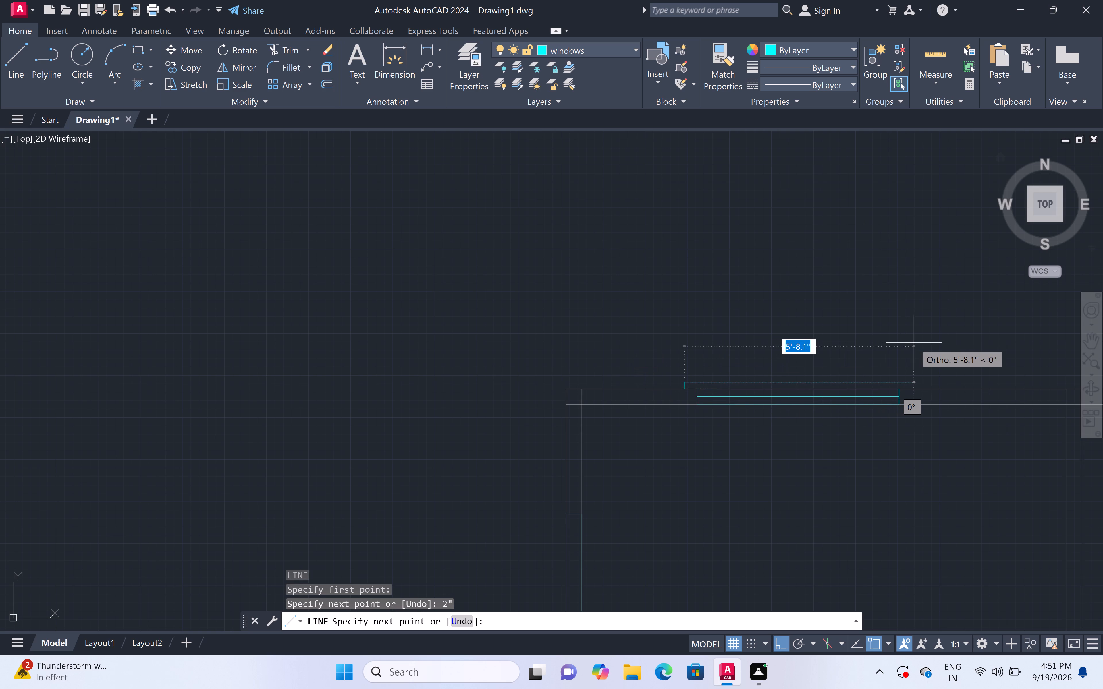
{"action": "key", "text": "ctrl+z"}
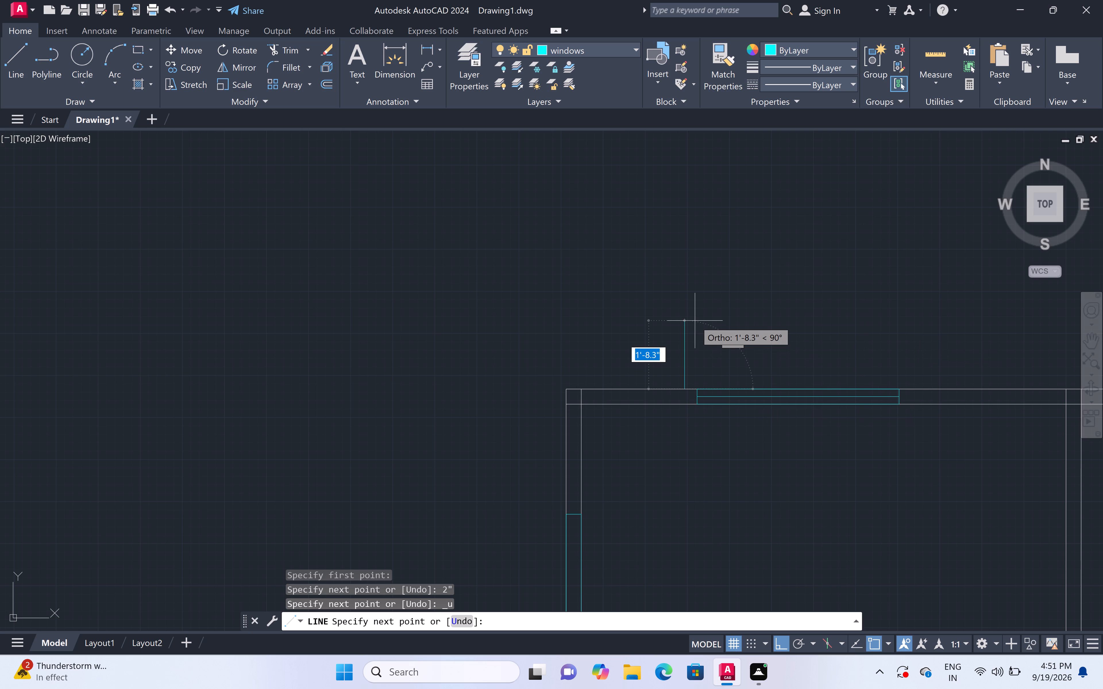
{"action": "type", "text": "6\""}
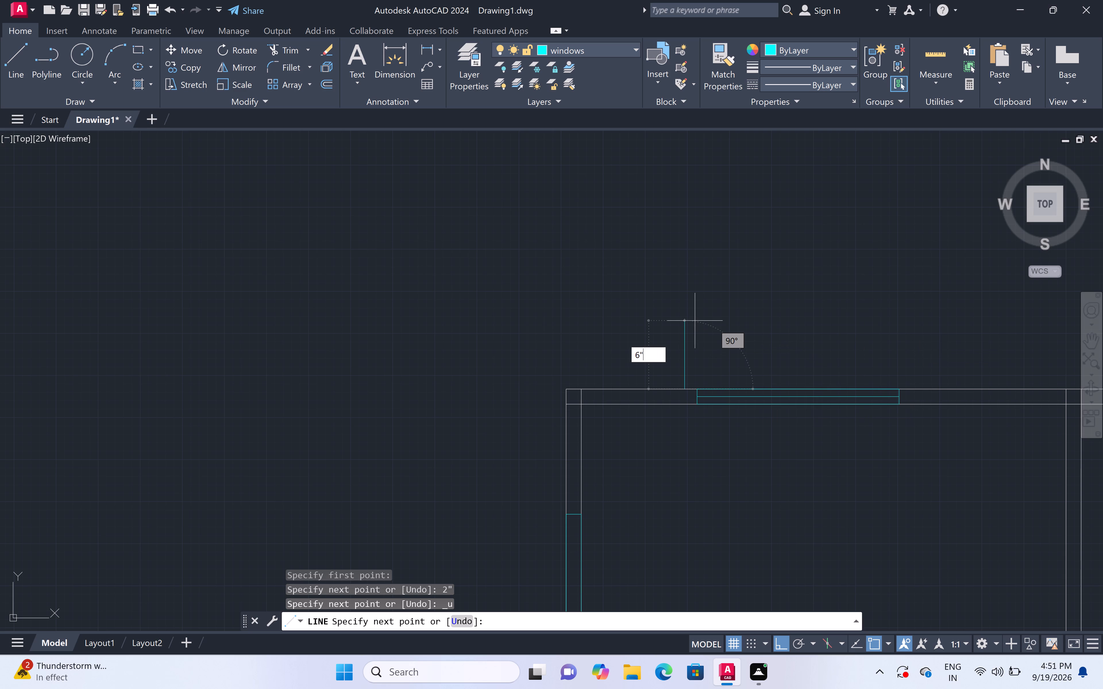
{"action": "key", "text": "space"}
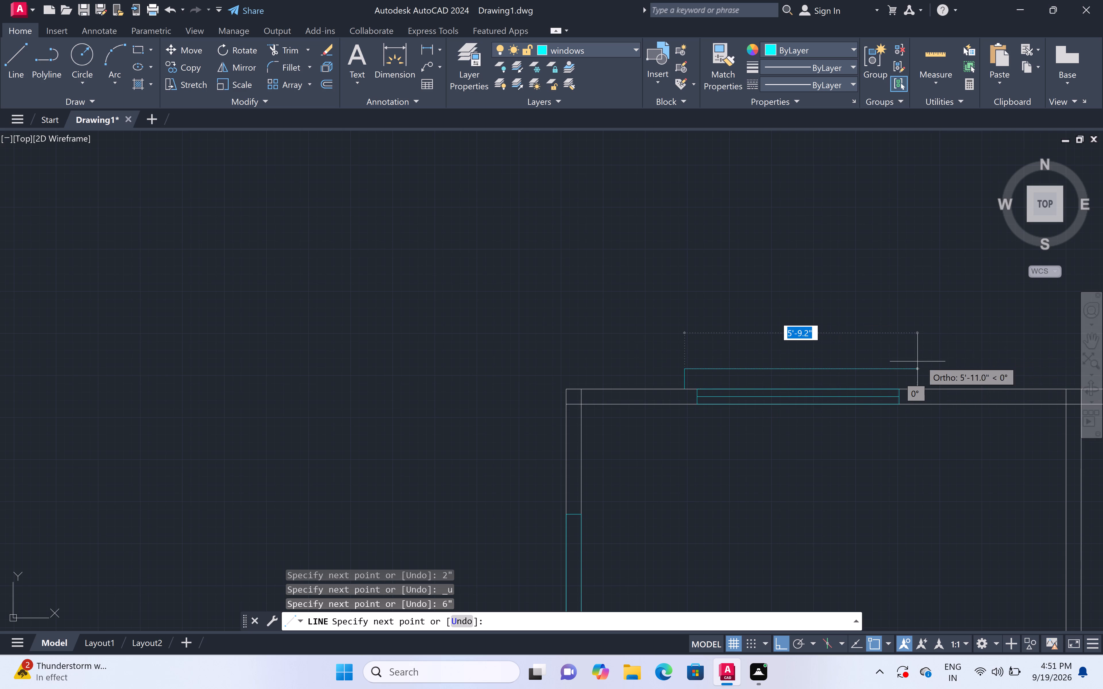
{"action": "left_click", "coordinate": [917, 368]}
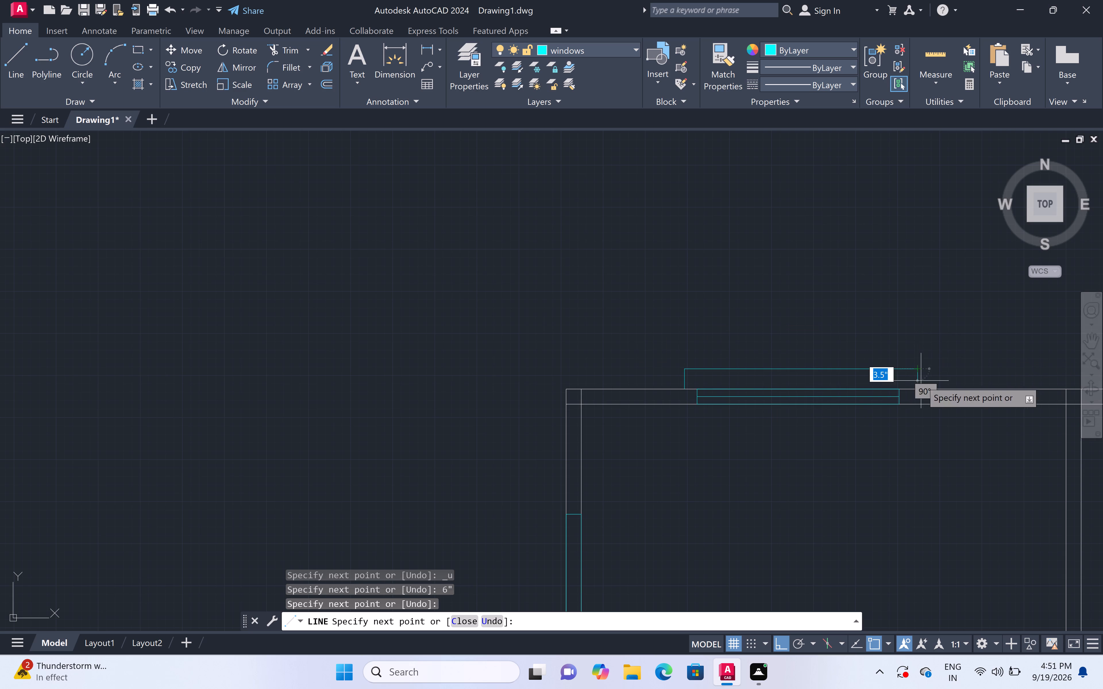
{"action": "left_click", "coordinate": [920, 387]}
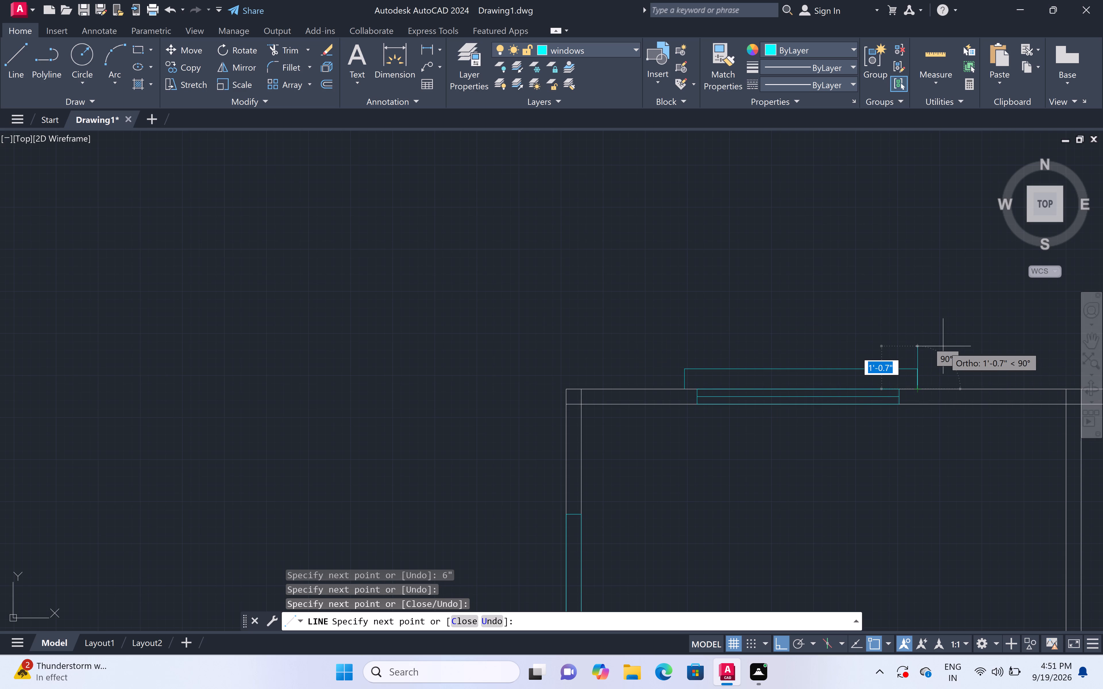
{"action": "key", "text": "Escape"}
Copy the three-line projecting outline about 1'-9" straight up as a spare above the upper-left room's top-wall window.
{"action": "left_click", "coordinate": [941, 349]}
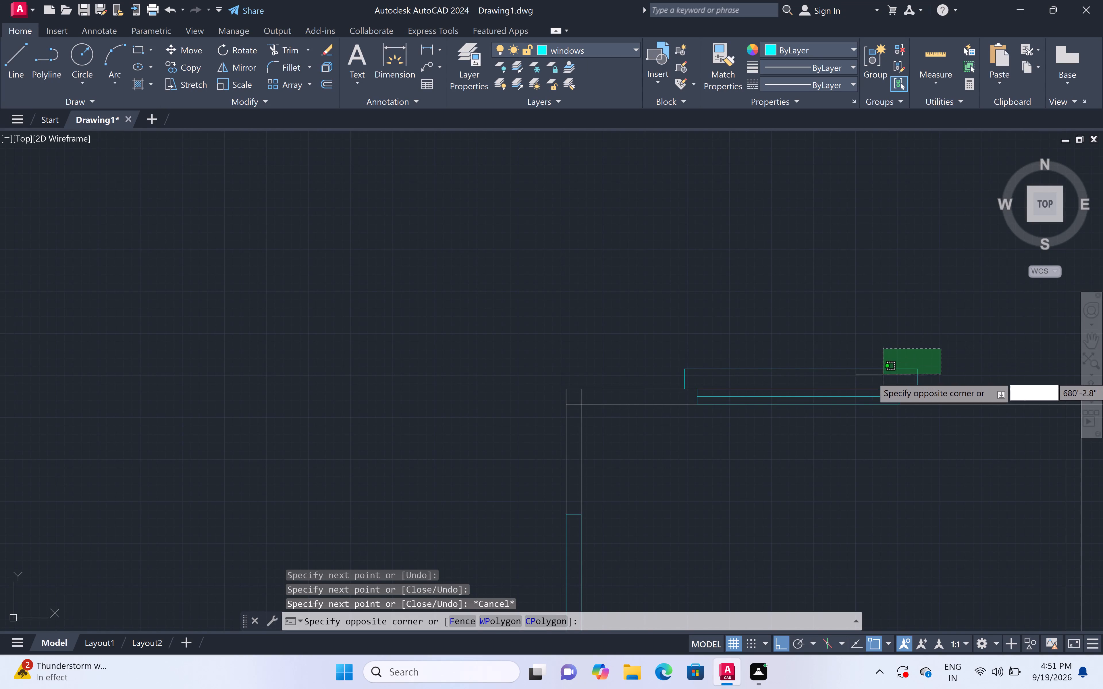
{"action": "left_click", "coordinate": [670, 379]}
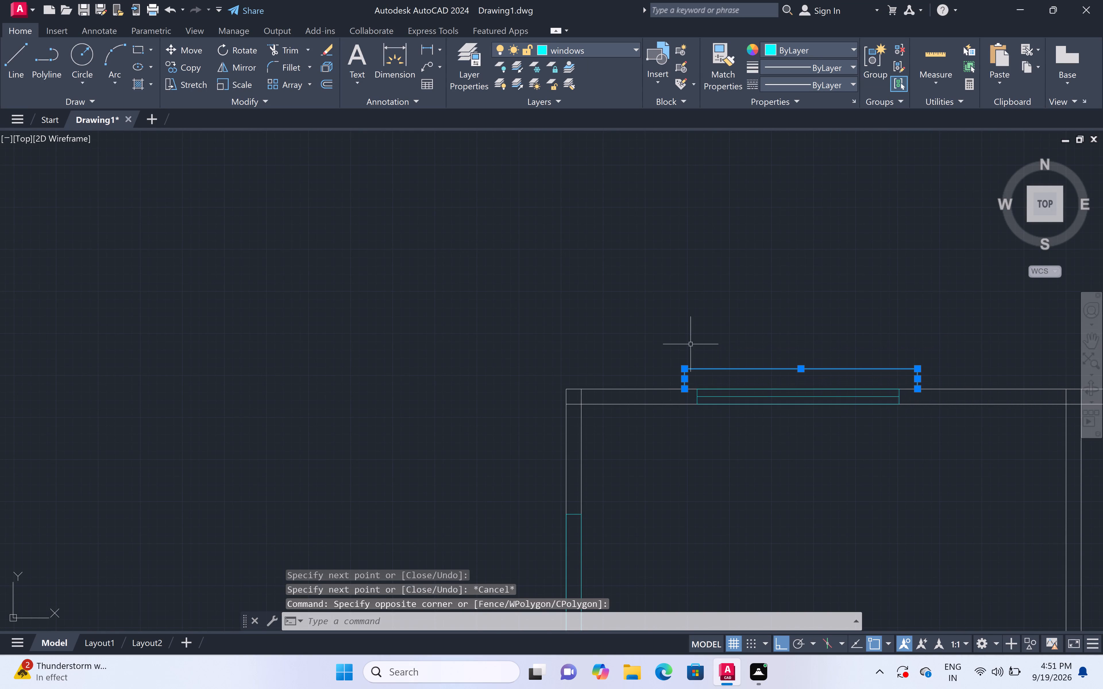
{"action": "type", "text": "co"}
{"action": "key", "text": "space"}
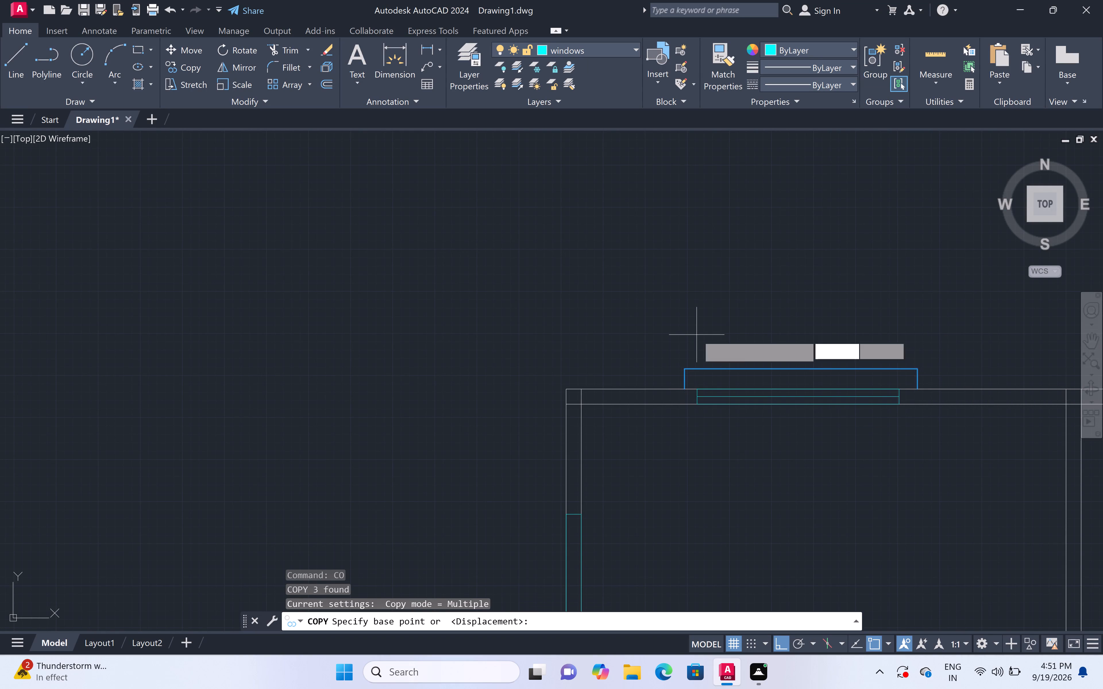
{"action": "left_click", "coordinate": [732, 366]}
{"action": "left_click", "coordinate": [745, 297]}
Place another copy of the projecting outline on the outer wall line, over the upper-middle room's top-wall window.
{"action": "scroll", "coordinate": [745, 297], "scroll_direction": "down", "scroll_amount": 4}
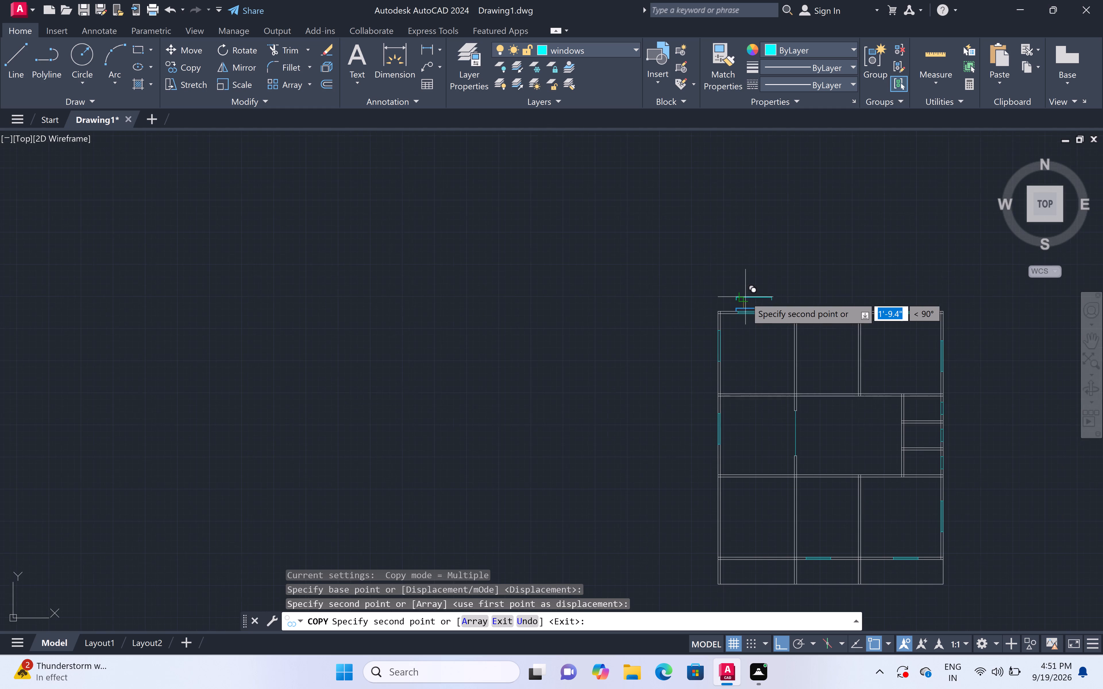
{"action": "scroll", "coordinate": [823, 302], "scroll_direction": "up", "scroll_amount": 3}
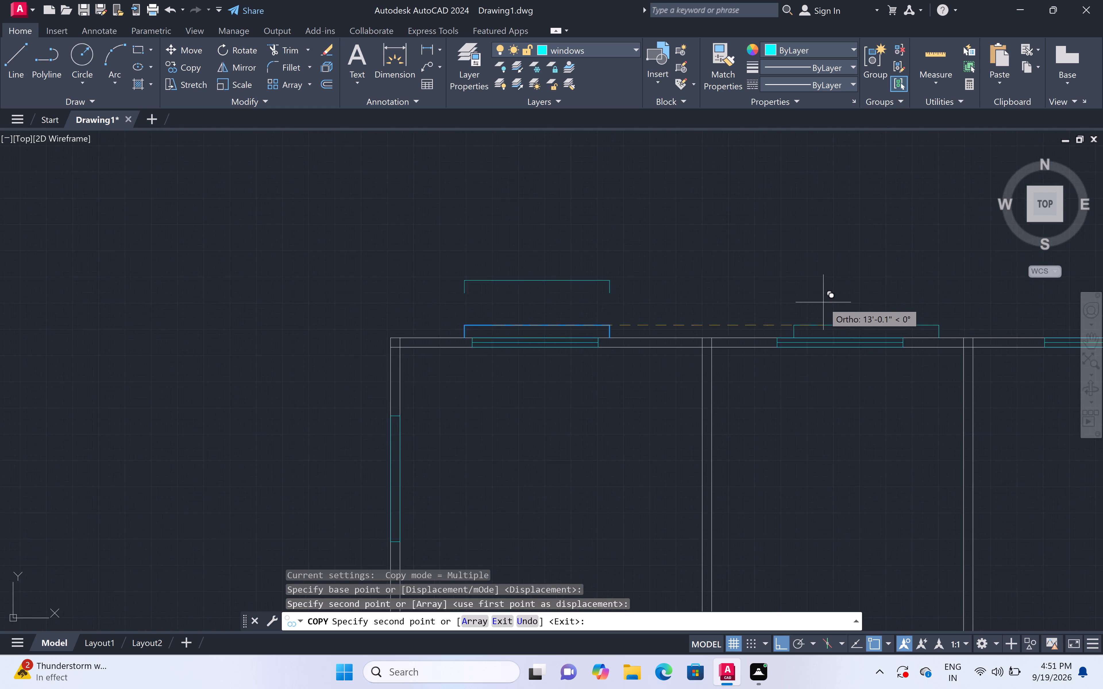
{"action": "scroll", "coordinate": [823, 302], "scroll_direction": "up", "scroll_amount": 2}
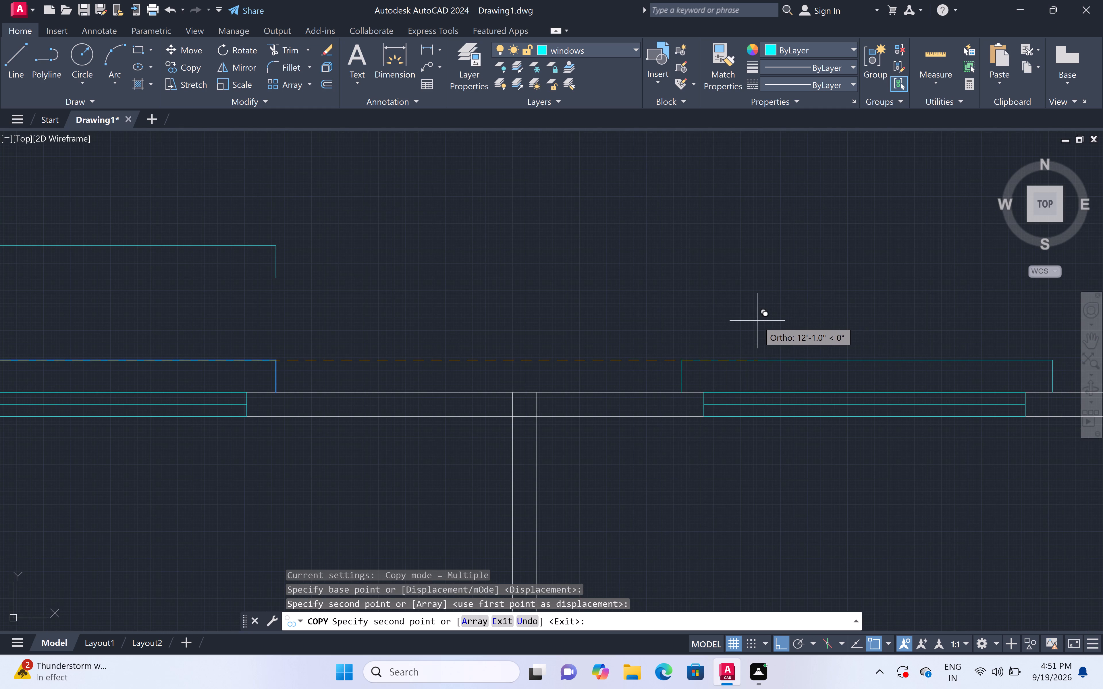
{"action": "left_click", "coordinate": [753, 323]}
Place another copy of the projecting outline over the upper-right room's top-wall window and finish copying.
{"action": "scroll", "coordinate": [763, 302], "scroll_direction": "down", "scroll_amount": 7}
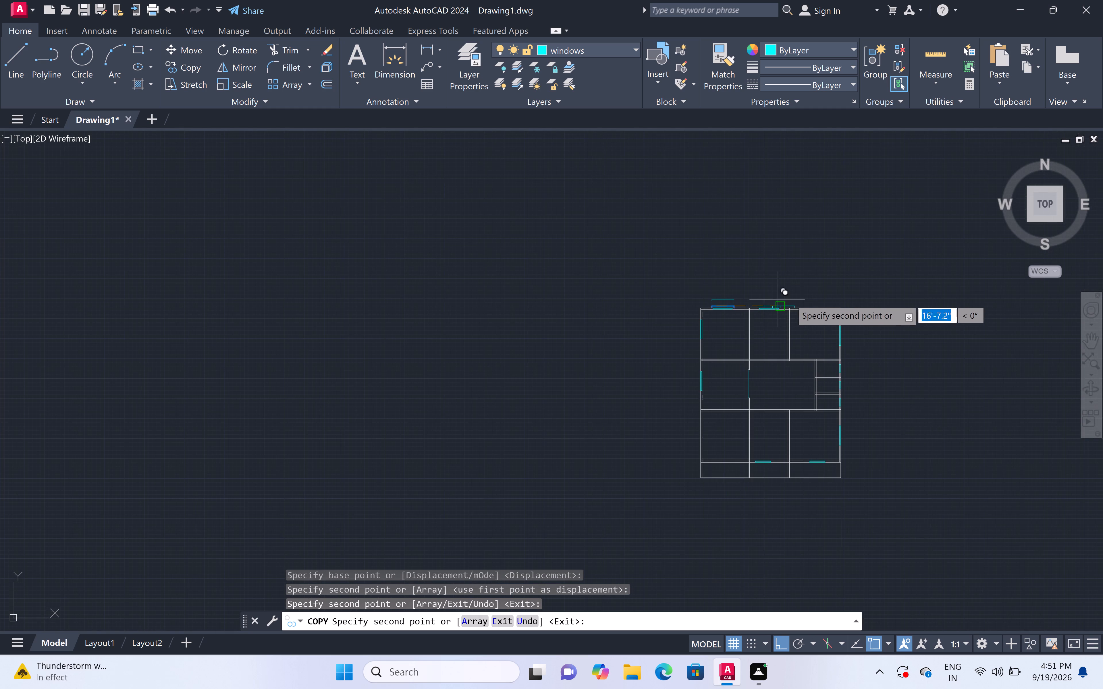
{"action": "scroll", "coordinate": [803, 296], "scroll_direction": "up", "scroll_amount": 6}
{"action": "scroll", "coordinate": [803, 296], "scroll_direction": "down", "scroll_amount": 1}
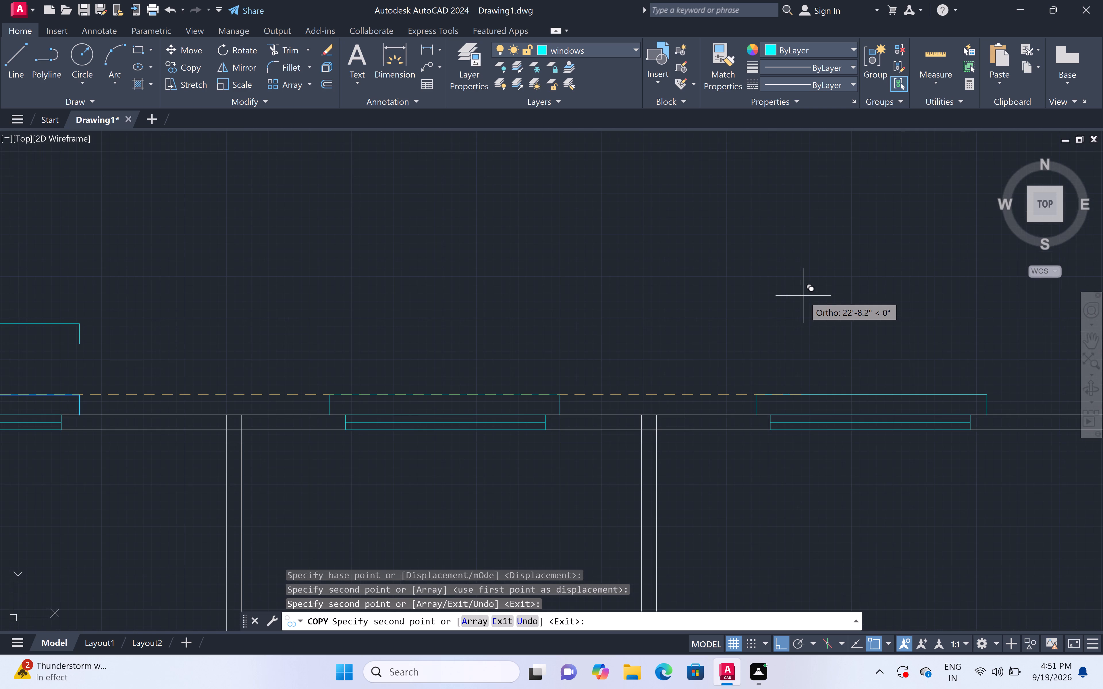
{"action": "left_click", "coordinate": [803, 296]}
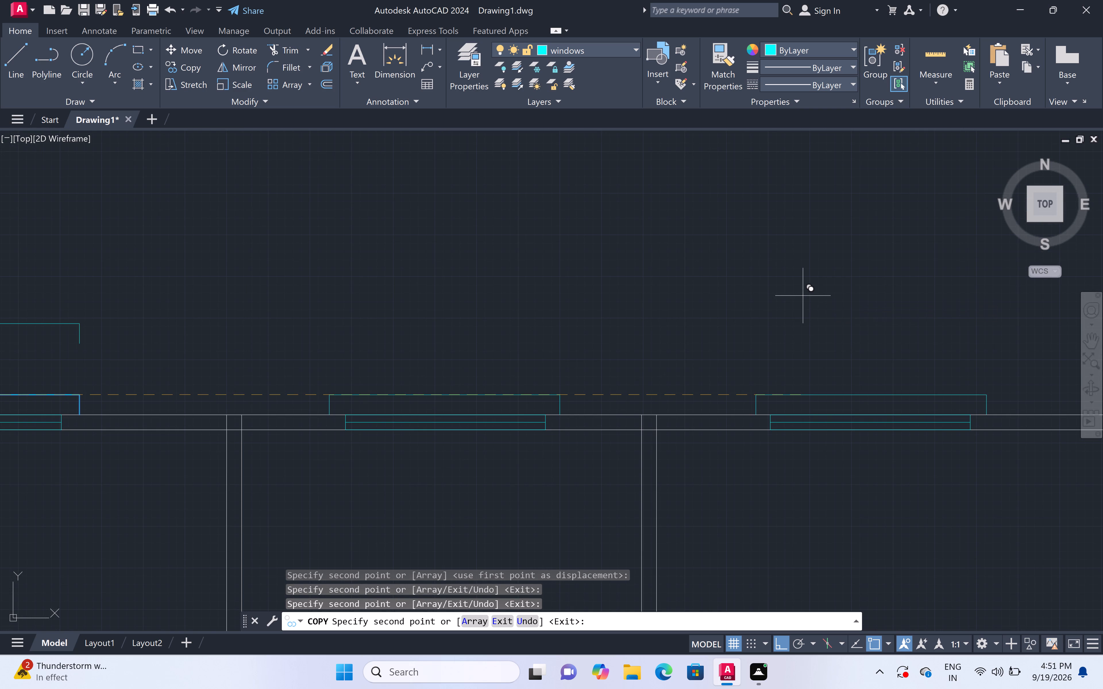
{"action": "scroll", "coordinate": [803, 294], "scroll_direction": "down", "scroll_amount": 6}
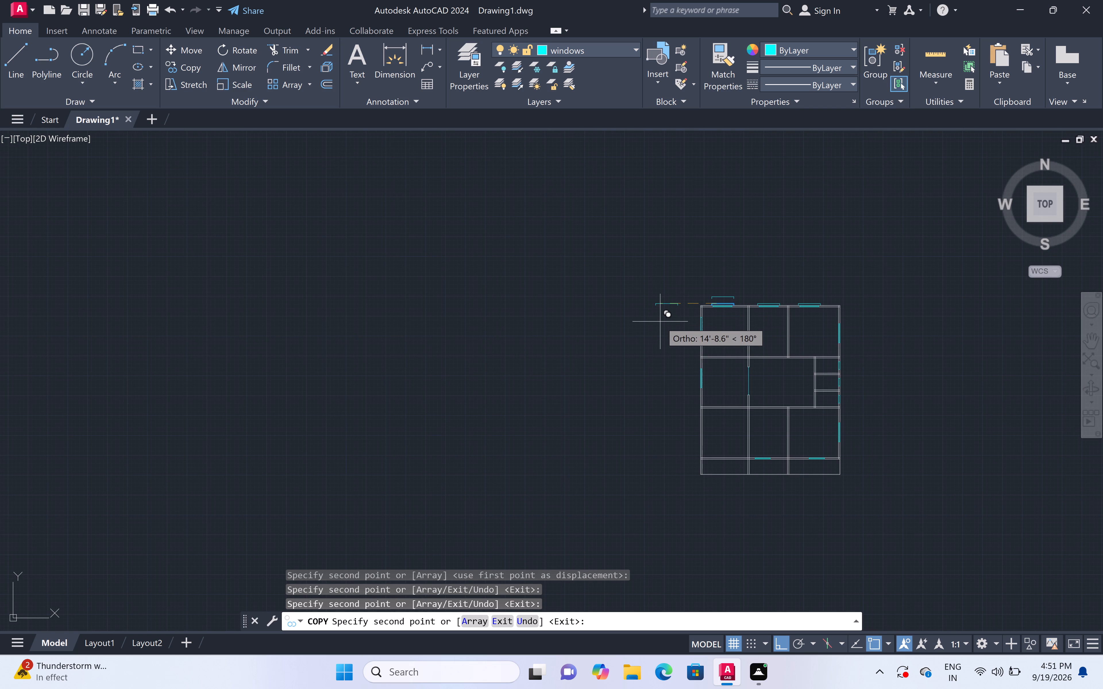
{"action": "key", "text": "Escape"}
Move the spare outline with Ortho off into the empty area left of the plan, and restore Ortho.
{"action": "scroll", "coordinate": [723, 295], "scroll_direction": "up", "scroll_amount": 4}
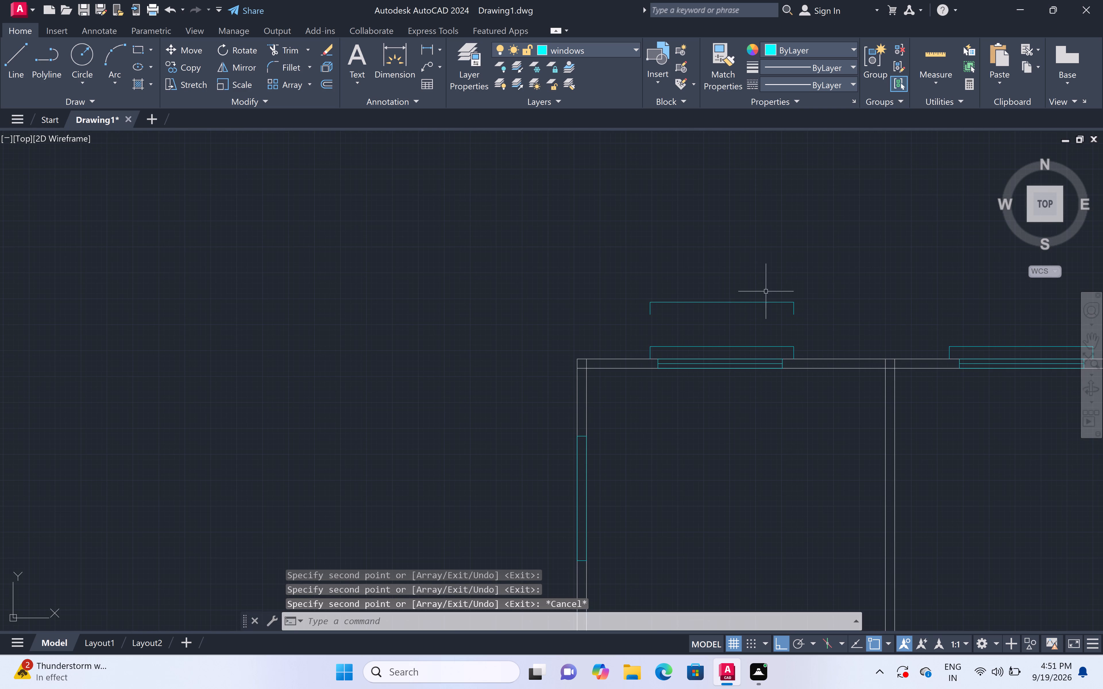
{"action": "left_click", "coordinate": [820, 285]}
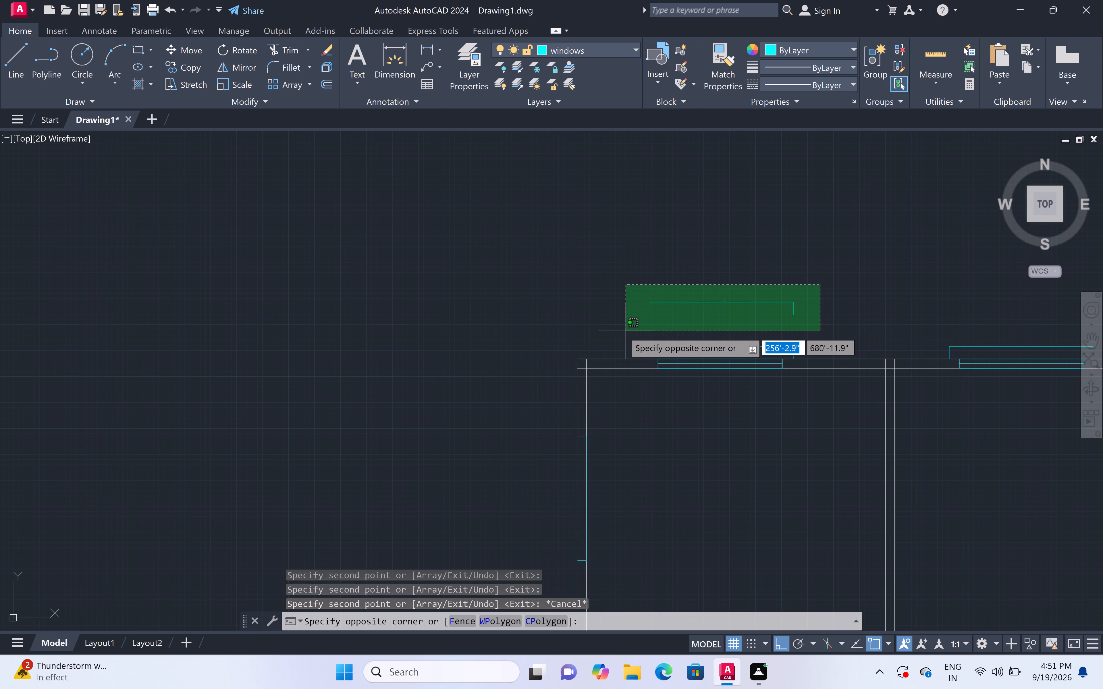
{"action": "double_click", "coordinate": [612, 330]}
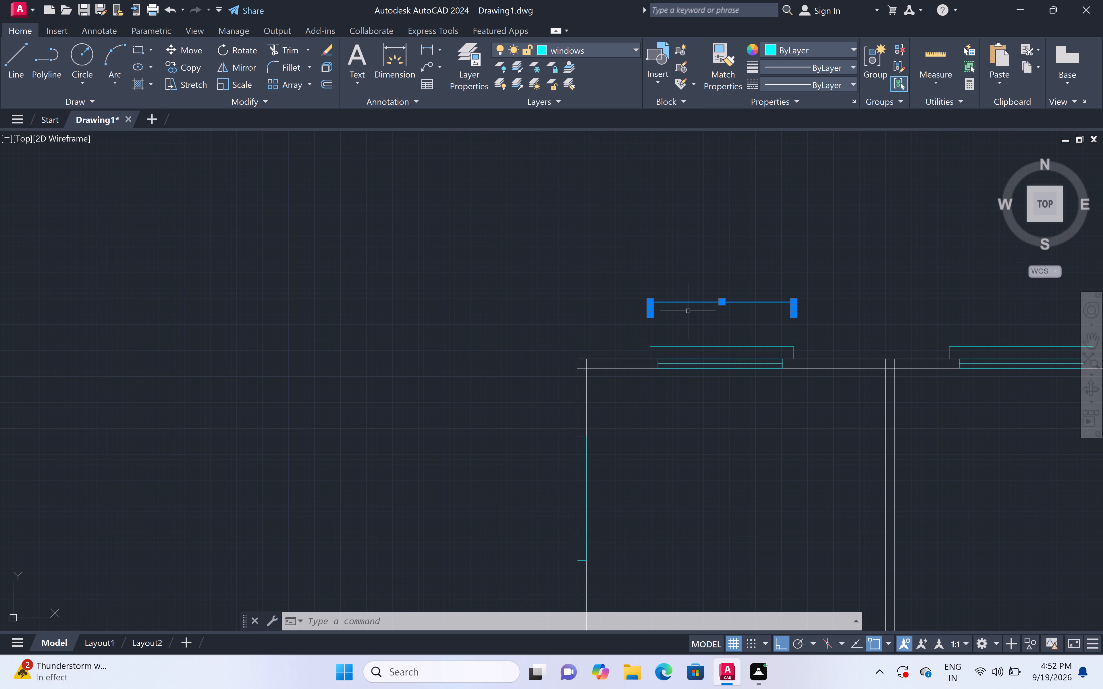
{"action": "scroll", "coordinate": [685, 301], "scroll_direction": "down", "scroll_amount": 3}
{"action": "type", "text": "m"}
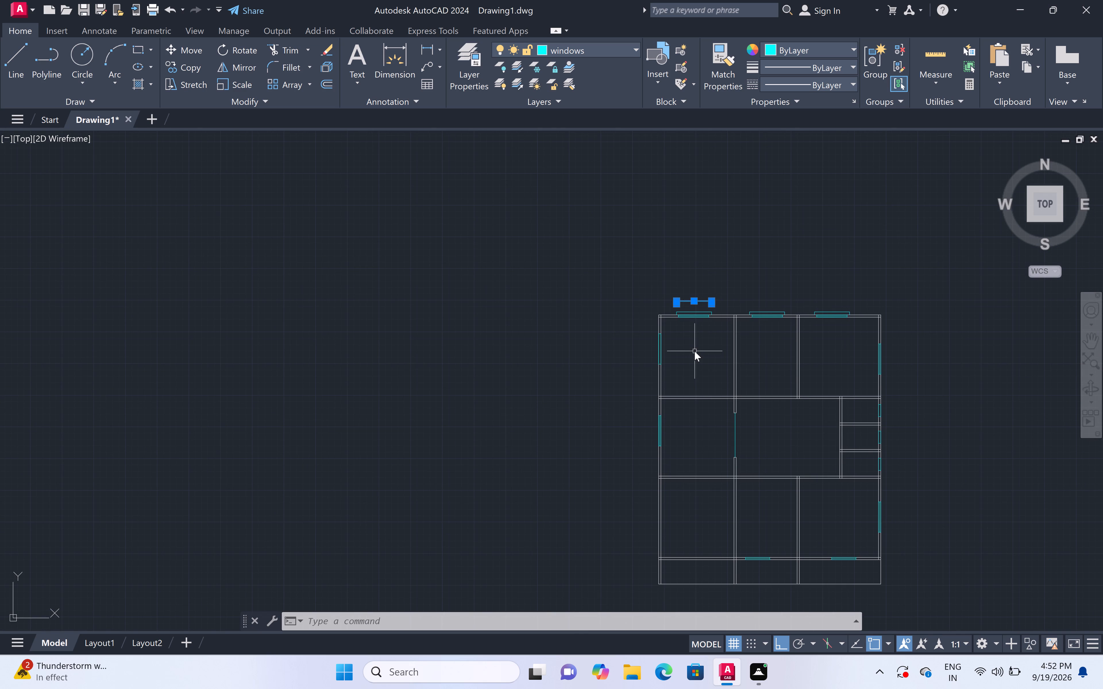
{"action": "key", "text": "space"}
{"action": "left_click", "coordinate": [693, 298]}
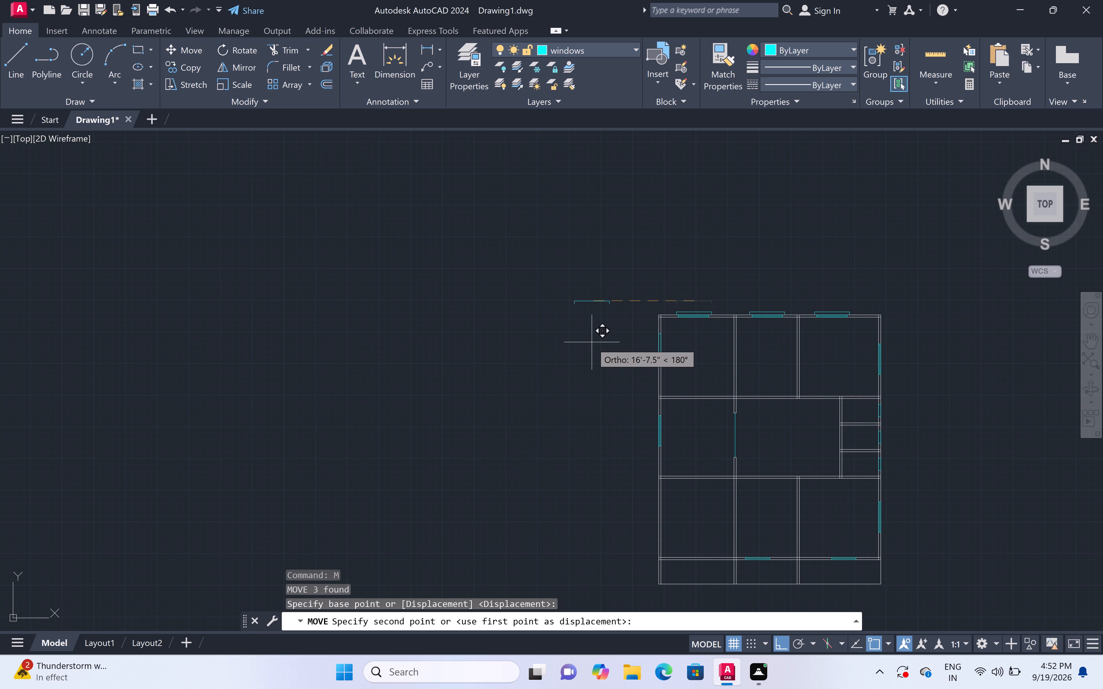
{"action": "key", "text": "F8"}
{"action": "left_click", "coordinate": [567, 376]}
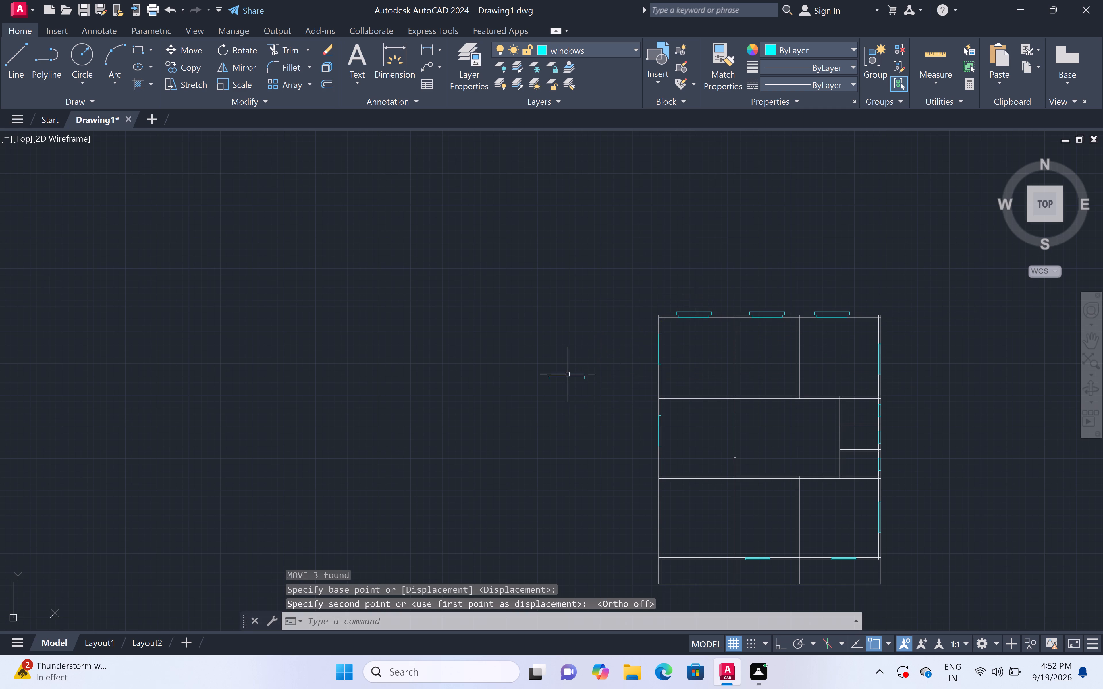
{"action": "key", "text": "F8"}
Rotate the spare outline 90° counterclockwise so it stands vertical with its short legs facing the plan.
{"action": "scroll", "coordinate": [574, 366], "scroll_direction": "up", "scroll_amount": 1}
{"action": "left_click", "coordinate": [613, 373]}
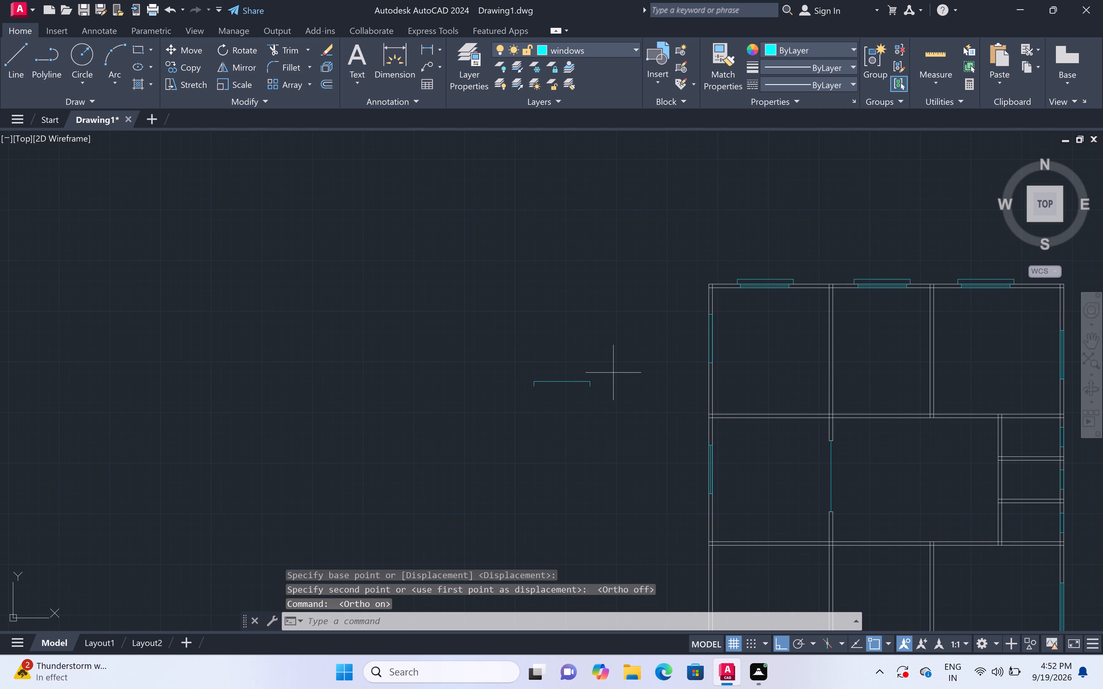
{"action": "left_click", "coordinate": [492, 424]}
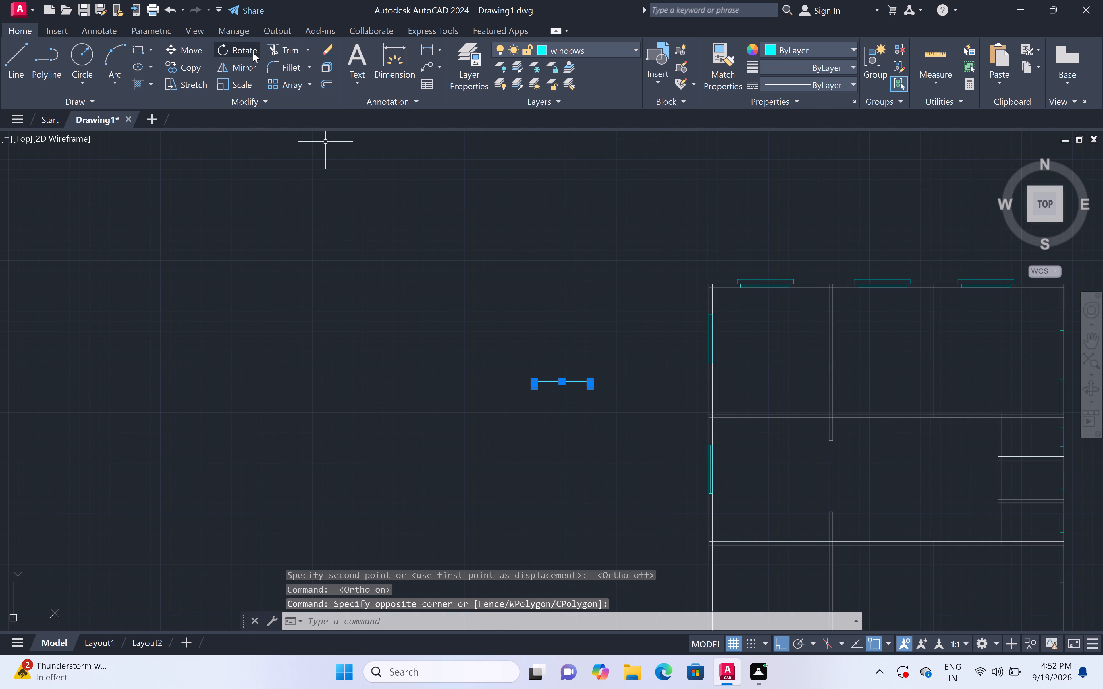
{"action": "left_click", "coordinate": [253, 53]}
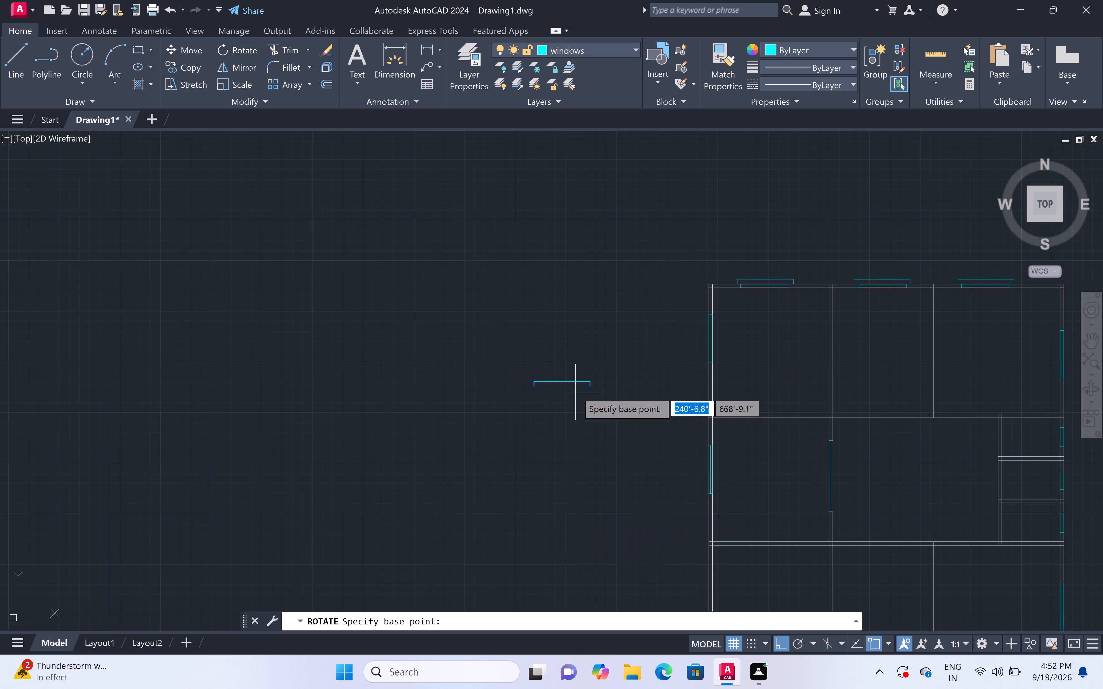
{"action": "left_click", "coordinate": [587, 383]}
{"action": "left_click", "coordinate": [577, 349]}
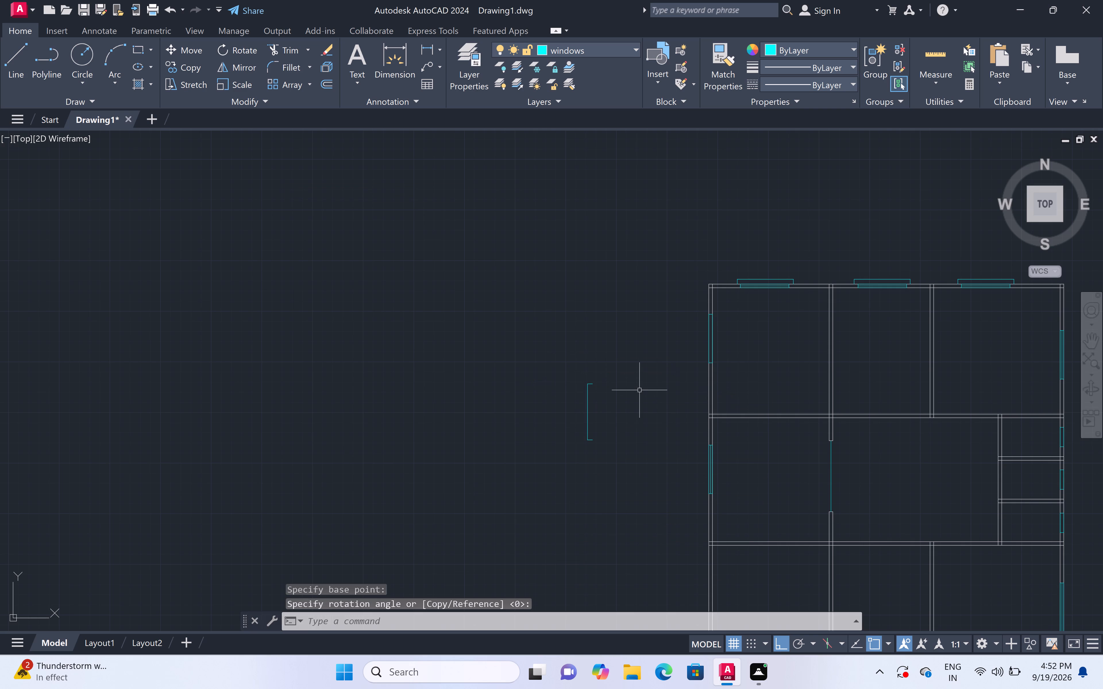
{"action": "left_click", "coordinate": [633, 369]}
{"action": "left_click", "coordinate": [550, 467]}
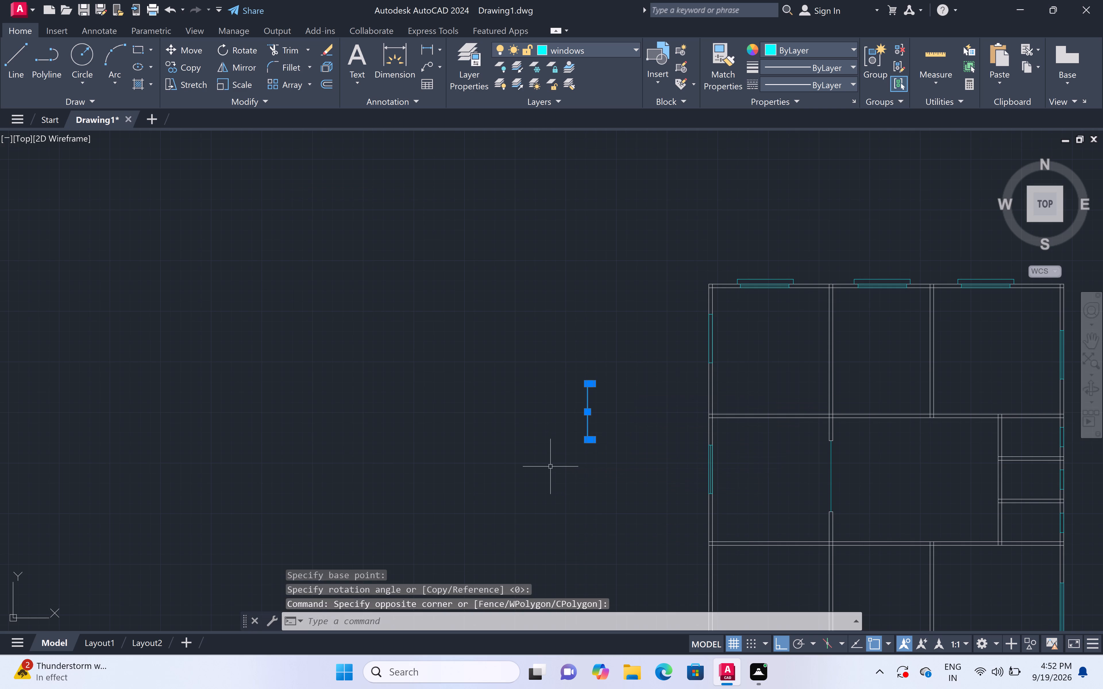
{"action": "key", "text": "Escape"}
Draw a vertical centre line through the upper-left room's left-wall window, joining the midpoints of its short ends.
{"action": "scroll", "coordinate": [721, 331], "scroll_direction": "up", "scroll_amount": 2}
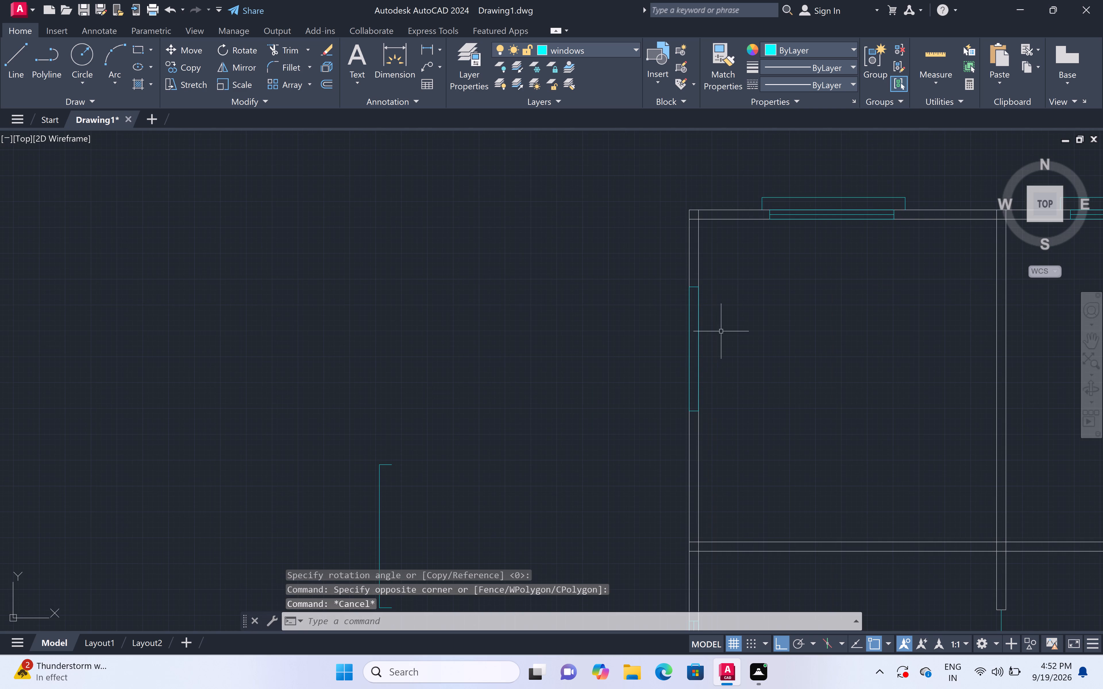
{"action": "type", "text": "l"}
{"action": "key", "text": "space"}
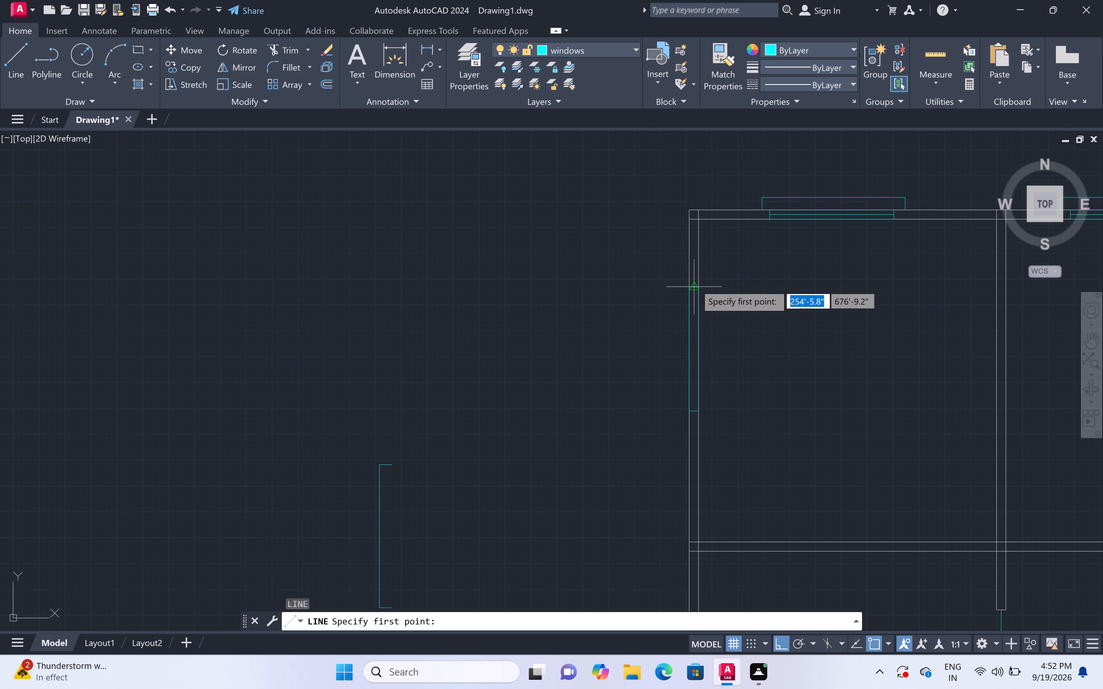
{"action": "left_click", "coordinate": [695, 284]}
{"action": "left_click", "coordinate": [693, 410]}
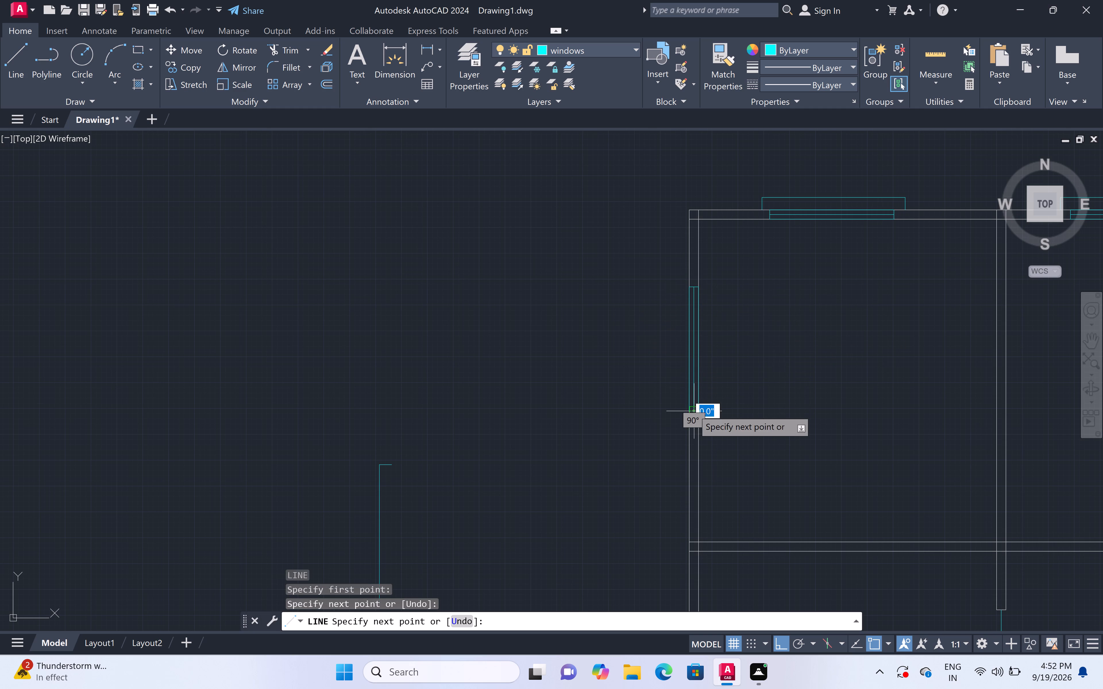
{"action": "key", "text": "space"}
Copy the spare vertical outline with Ortho off onto the outer wall face around the upper-left room's left-wall window, using its upper leg's end as base point.
{"action": "scroll", "coordinate": [712, 387], "scroll_direction": "down", "scroll_amount": 1}
{"action": "left_click", "coordinate": [572, 416]}
{"action": "left_click", "coordinate": [571, 415]}
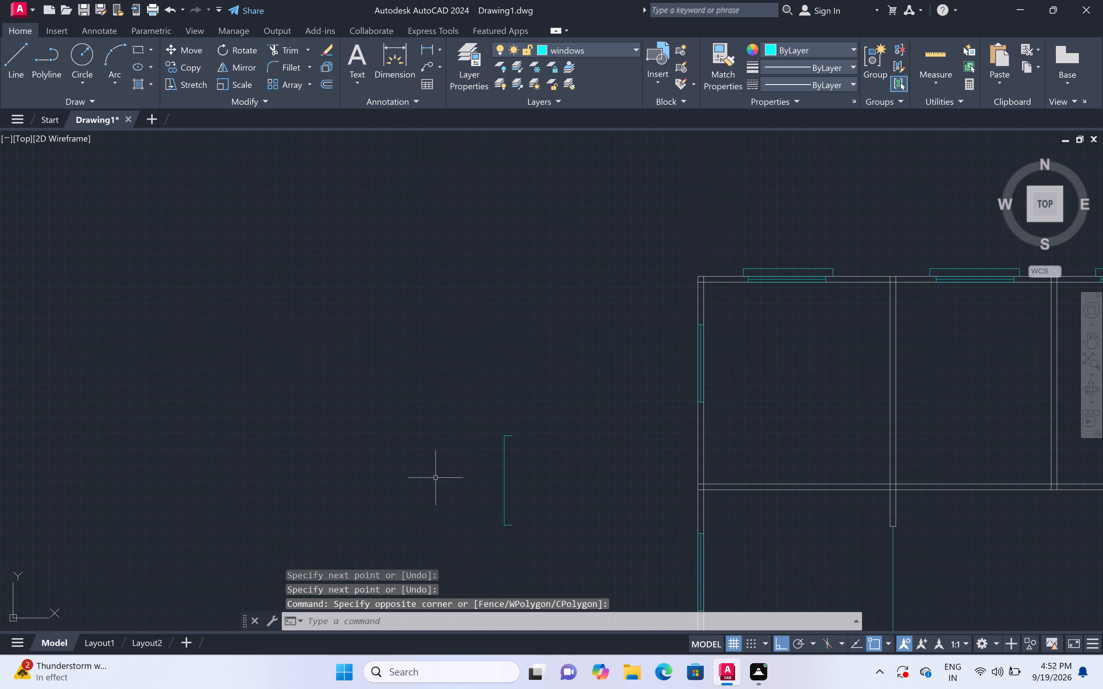
{"action": "double_click", "coordinate": [539, 416]}
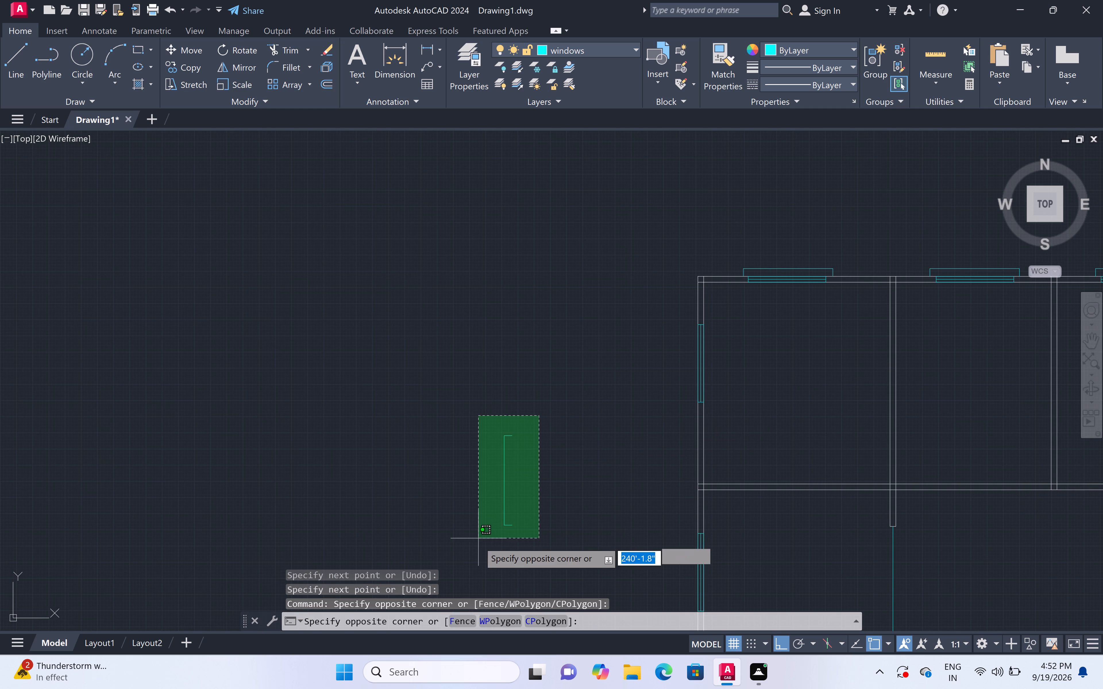
{"action": "left_click", "coordinate": [478, 550]}
{"action": "key", "text": "c"}
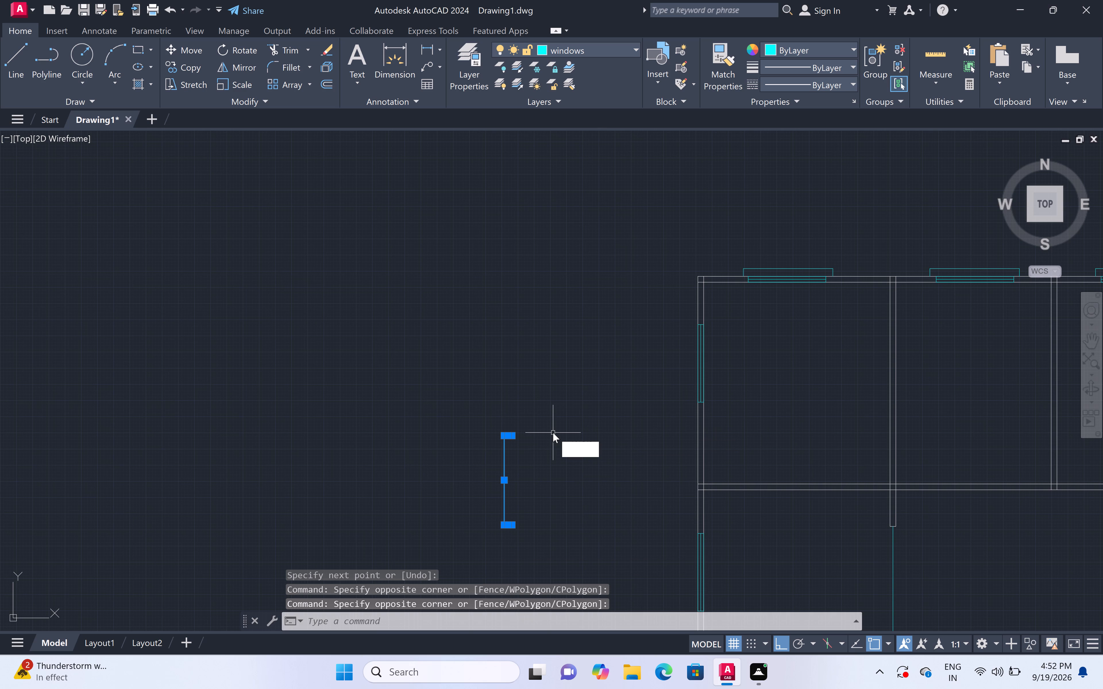
{"action": "type", "text": "o"}
{"action": "key", "text": "space"}
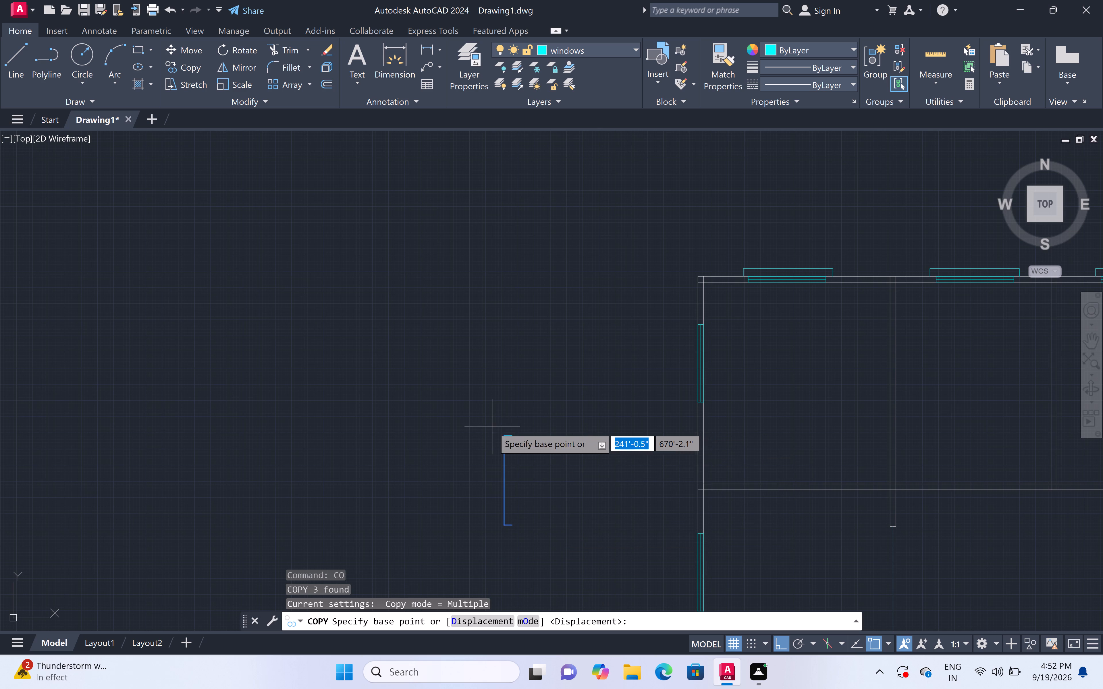
{"action": "scroll", "coordinate": [512, 433], "scroll_direction": "up", "scroll_amount": 3}
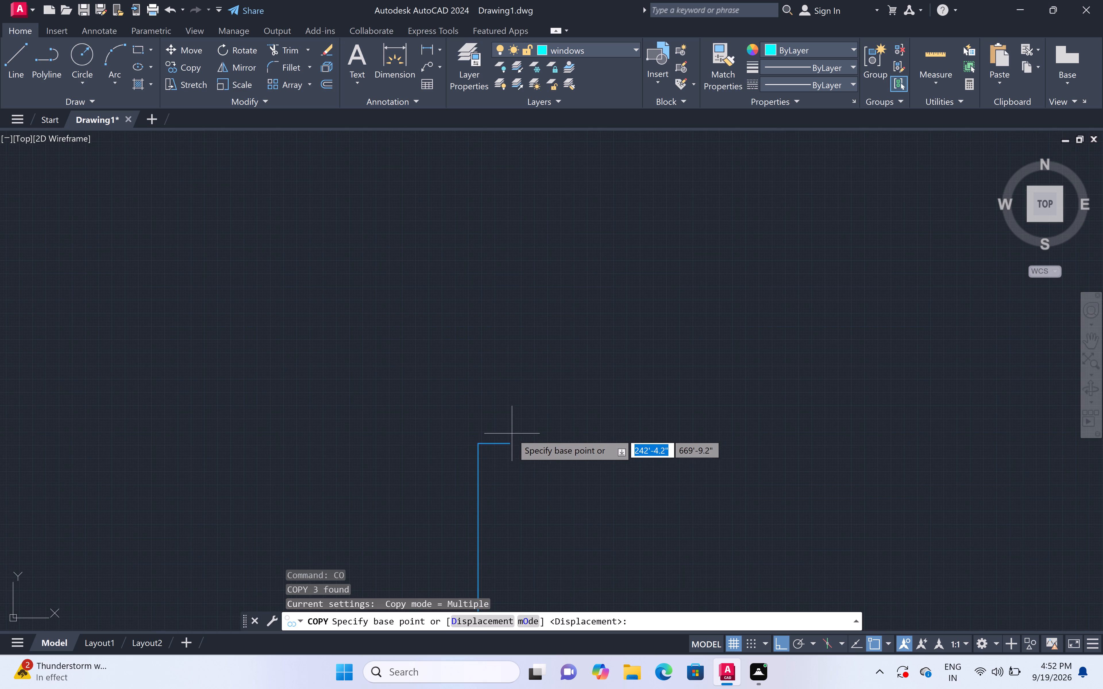
{"action": "left_click", "coordinate": [505, 444]}
{"action": "scroll", "coordinate": [589, 388], "scroll_direction": "down", "scroll_amount": 4}
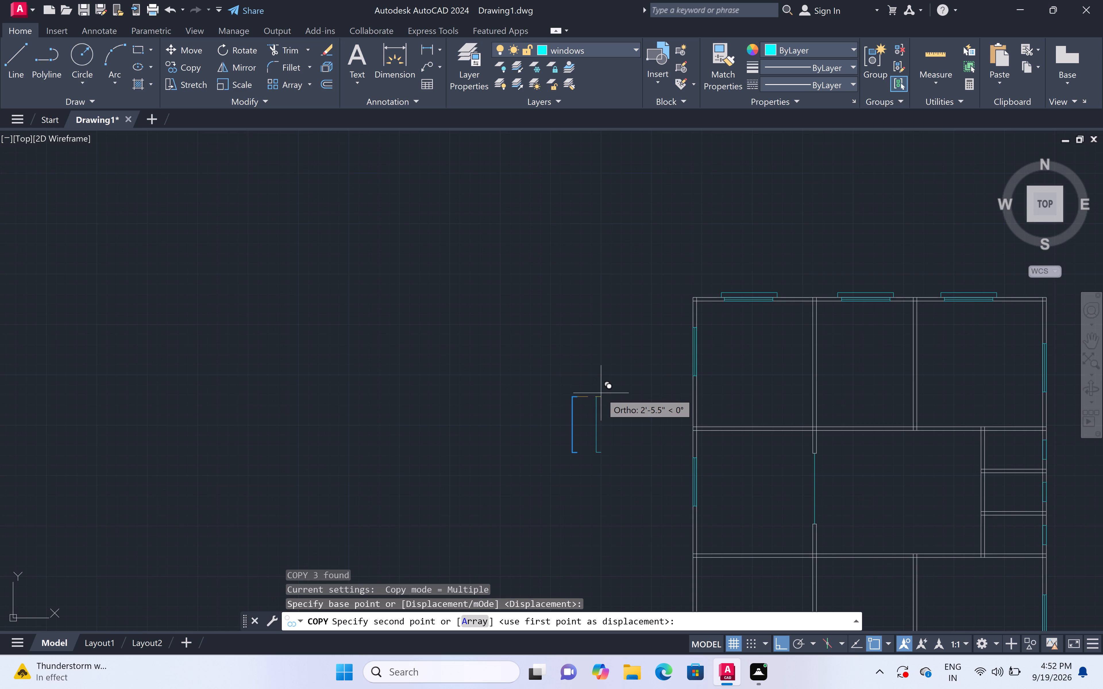
{"action": "key", "text": "F8"}
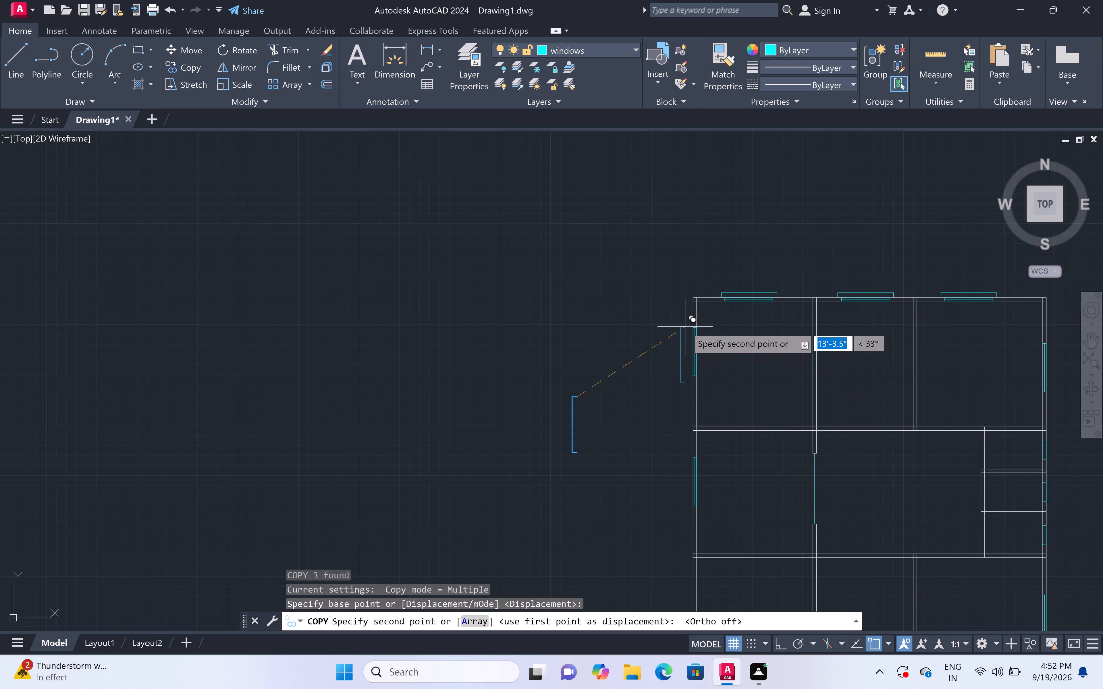
{"action": "scroll", "coordinate": [690, 324], "scroll_direction": "up", "scroll_amount": 3}
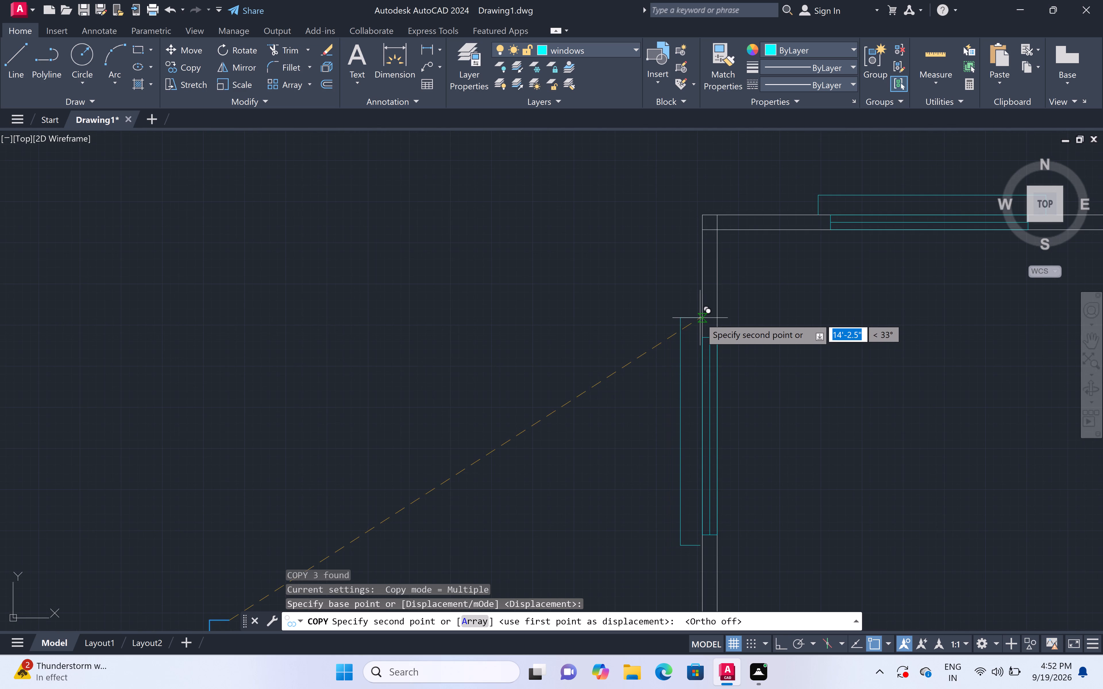
{"action": "scroll", "coordinate": [702, 322], "scroll_direction": "up", "scroll_amount": 4}
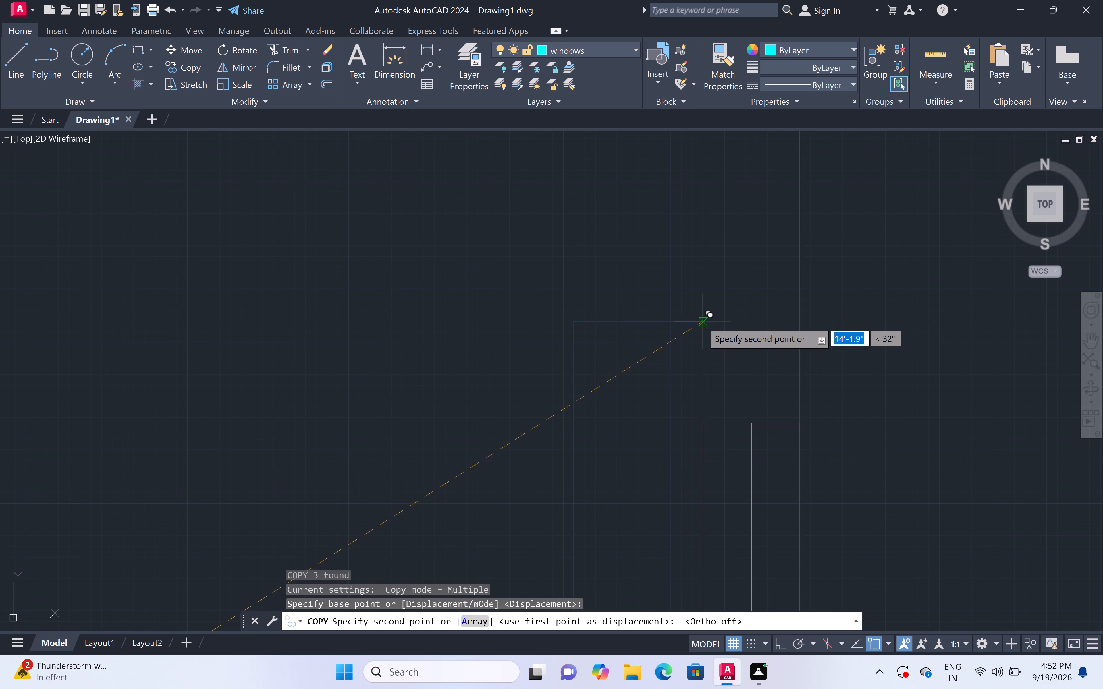
{"action": "left_click", "coordinate": [702, 323]}
Place another copy of the vertical outline around the middle-left room's left-wall window and finish copying.
{"action": "scroll", "coordinate": [708, 320], "scroll_direction": "down", "scroll_amount": 6}
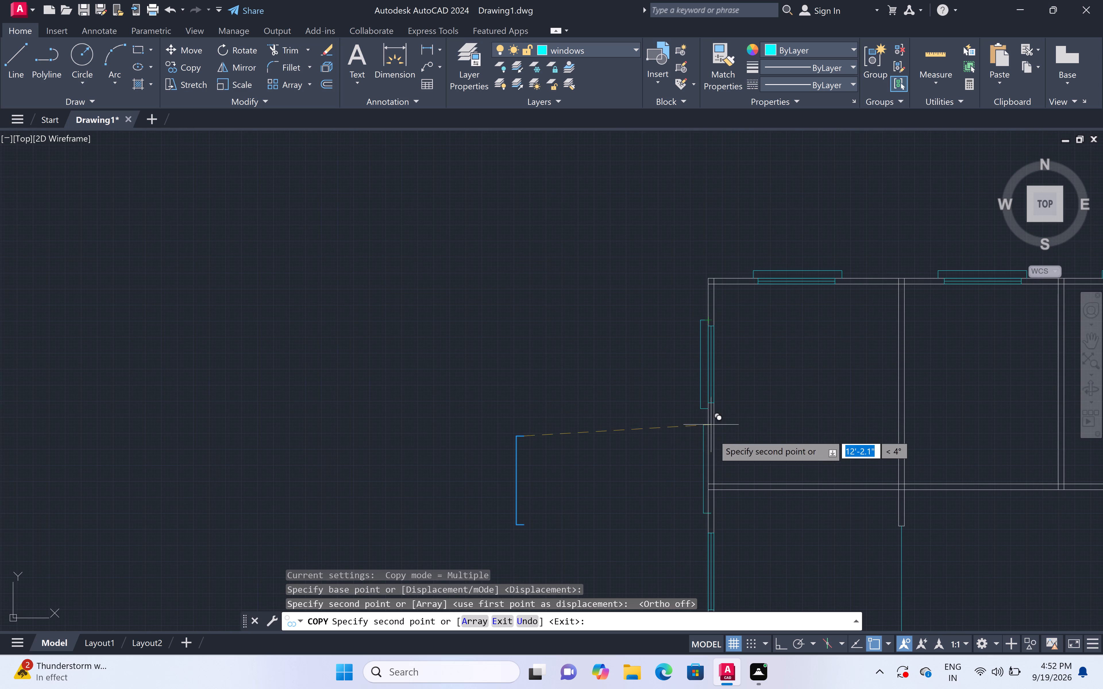
{"action": "scroll", "coordinate": [716, 468], "scroll_direction": "down", "scroll_amount": 4}
{"action": "scroll", "coordinate": [713, 478], "scroll_direction": "up", "scroll_amount": 4}
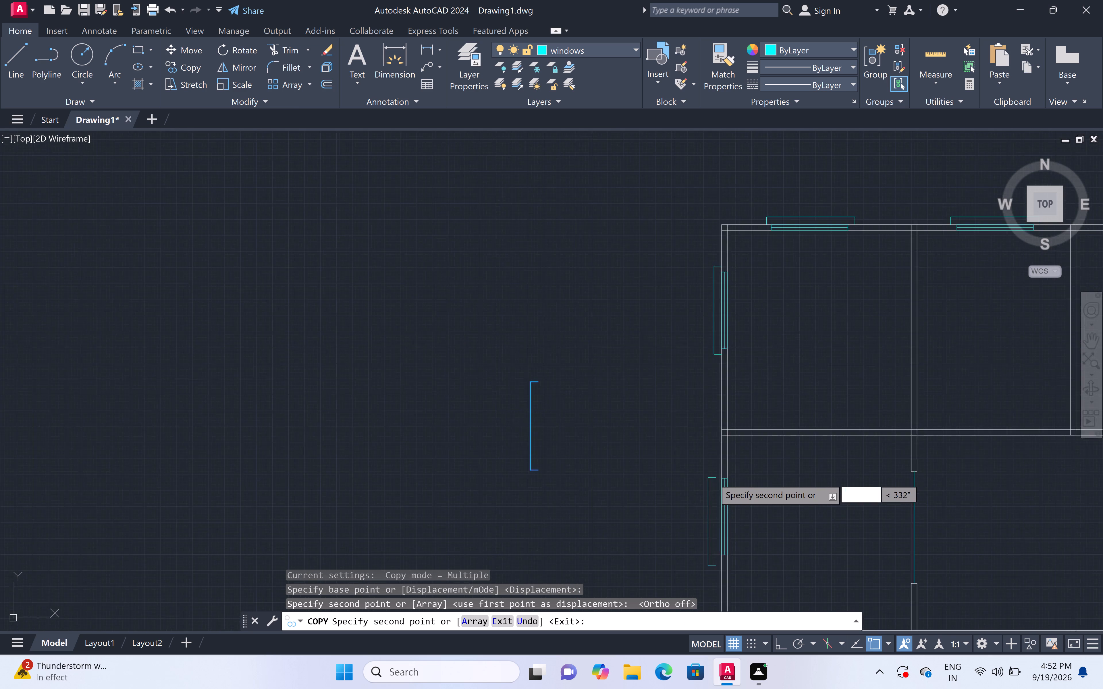
{"action": "scroll", "coordinate": [713, 478], "scroll_direction": "up", "scroll_amount": 2}
{"action": "scroll", "coordinate": [713, 477], "scroll_direction": "down", "scroll_amount": 6}
{"action": "scroll", "coordinate": [713, 489], "scroll_direction": "up", "scroll_amount": 1}
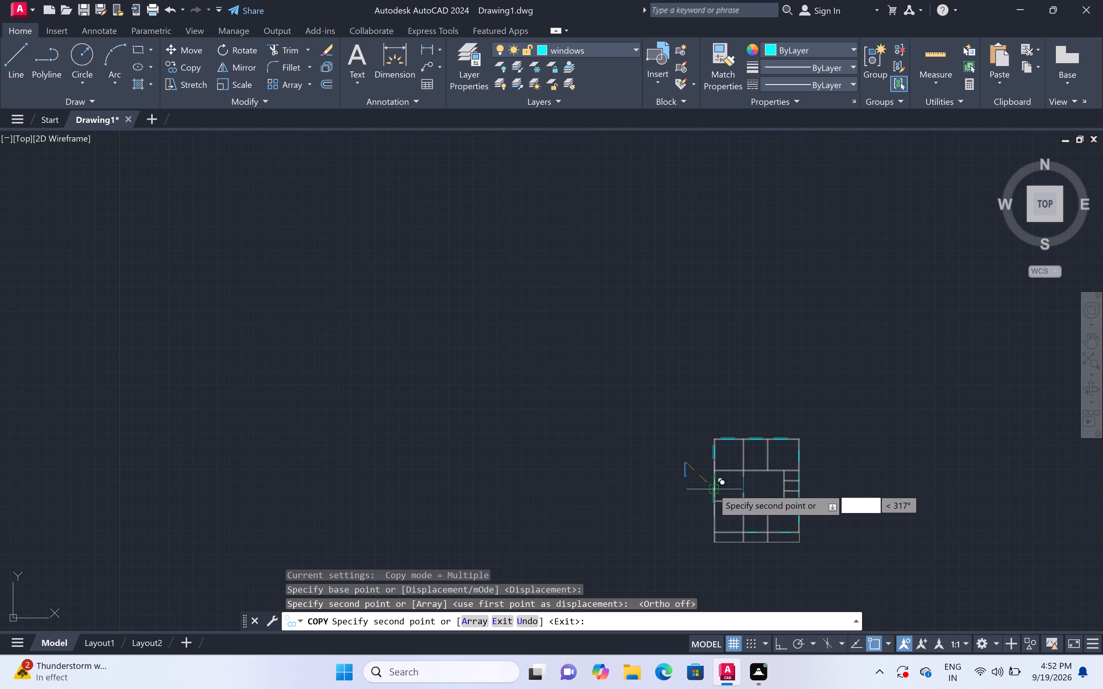
{"action": "scroll", "coordinate": [713, 489], "scroll_direction": "up", "scroll_amount": 5}
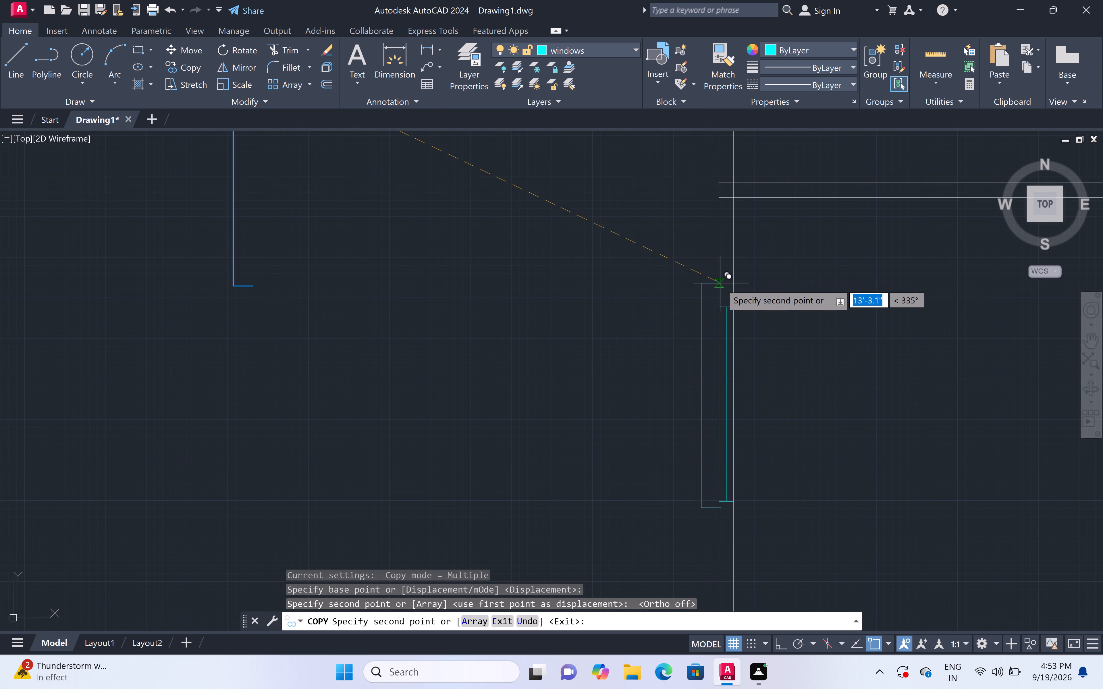
{"action": "scroll", "coordinate": [720, 292], "scroll_direction": "up", "scroll_amount": 3}
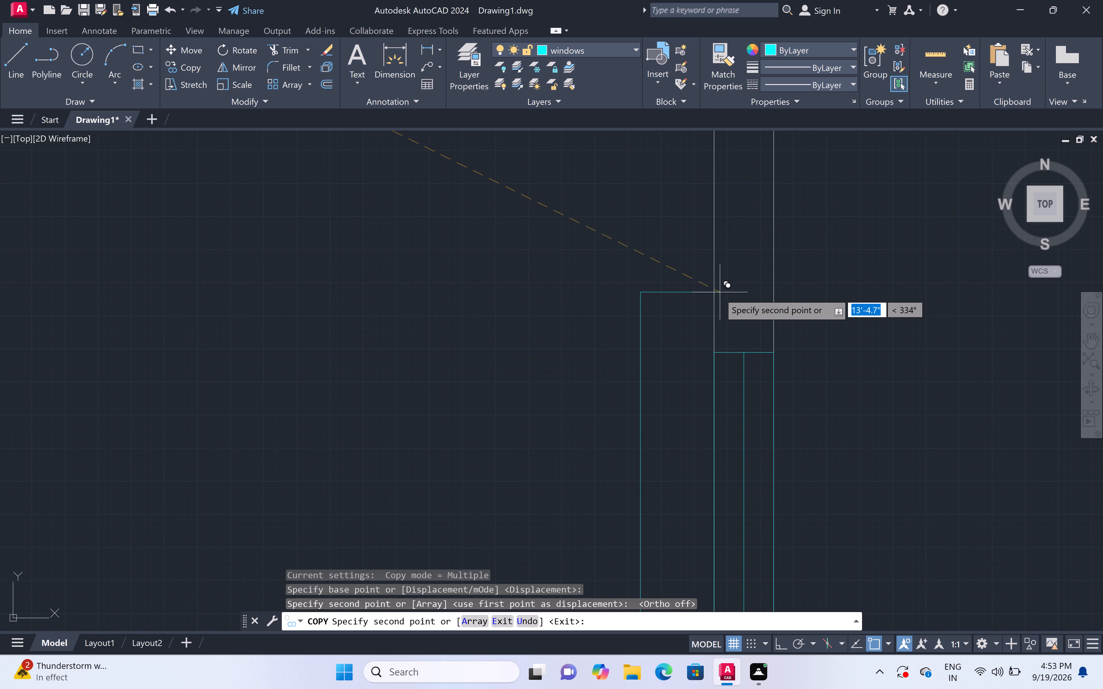
{"action": "scroll", "coordinate": [716, 297], "scroll_direction": "down", "scroll_amount": 3}
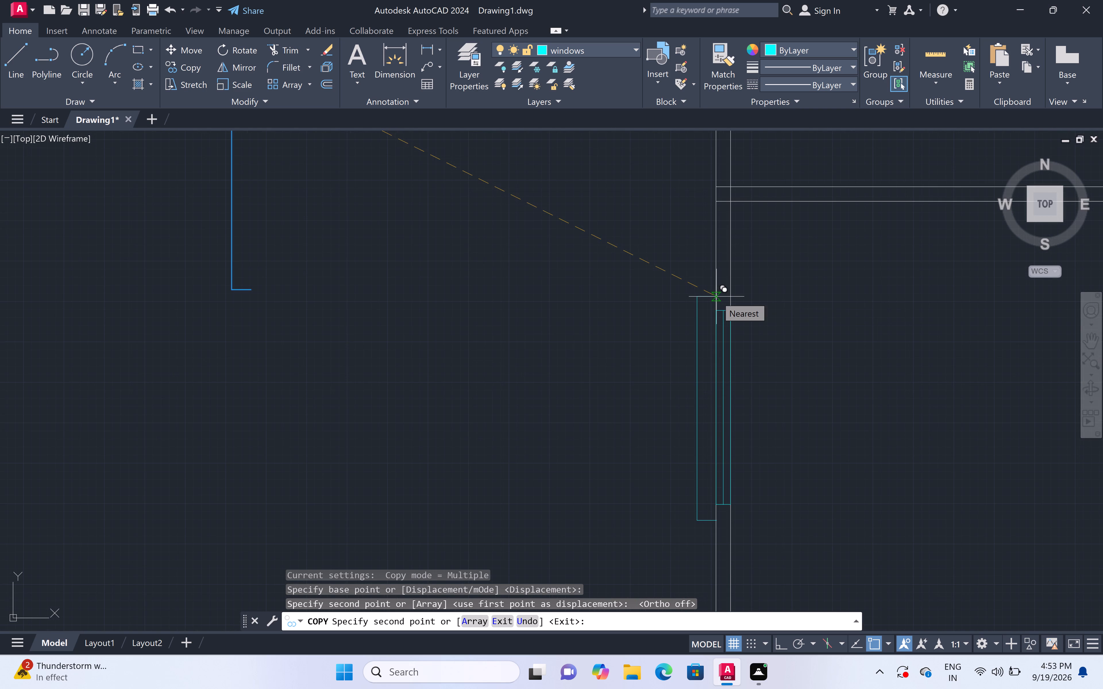
{"action": "left_click", "coordinate": [716, 295]}
{"action": "scroll", "coordinate": [743, 297], "scroll_direction": "down", "scroll_amount": 5}
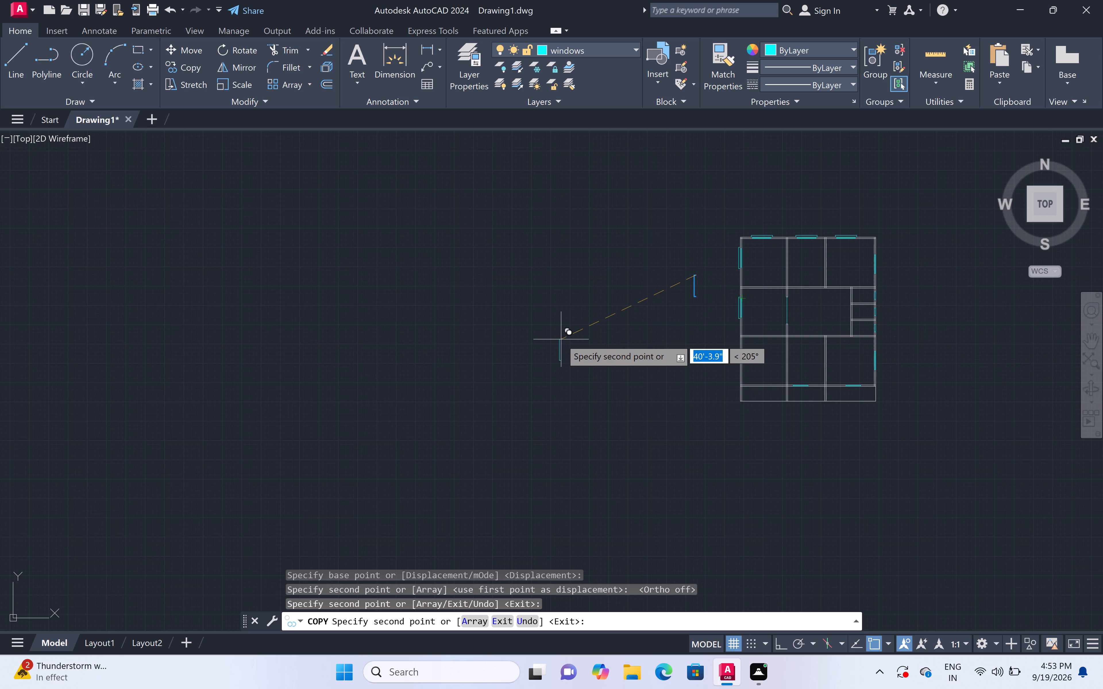
{"action": "key", "text": "Escape"}
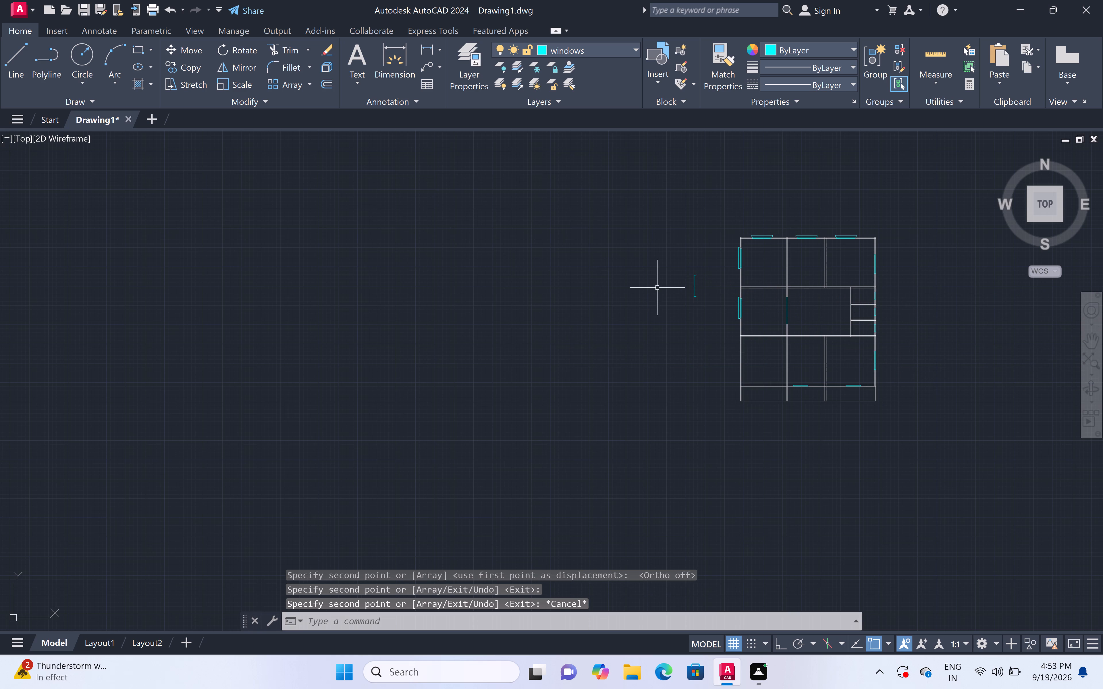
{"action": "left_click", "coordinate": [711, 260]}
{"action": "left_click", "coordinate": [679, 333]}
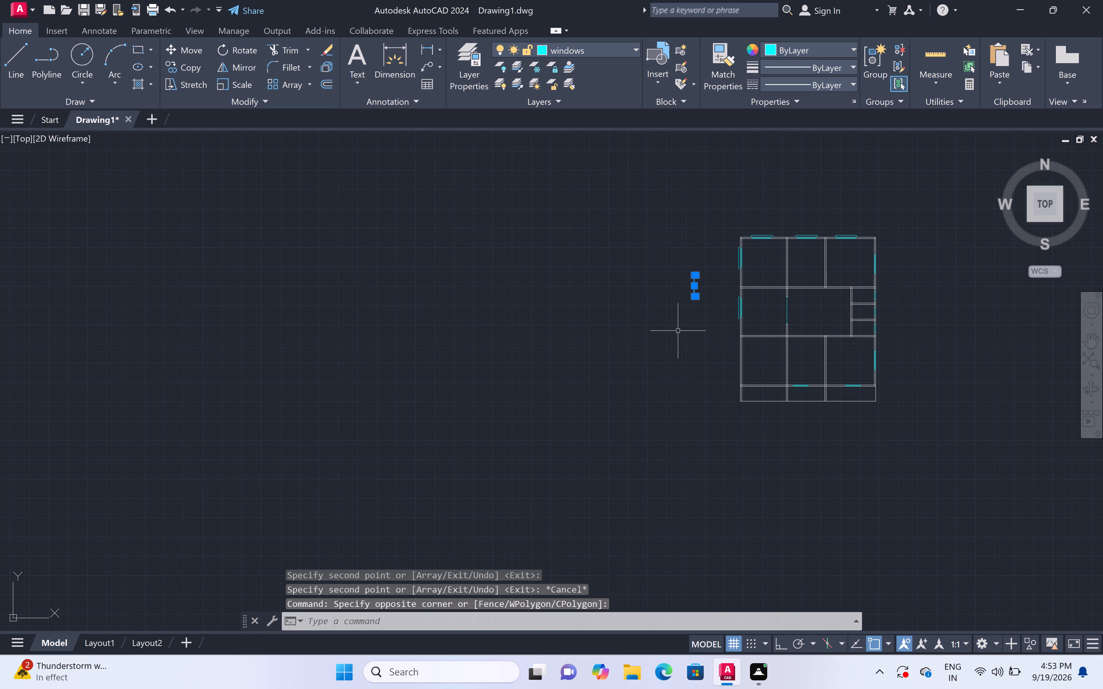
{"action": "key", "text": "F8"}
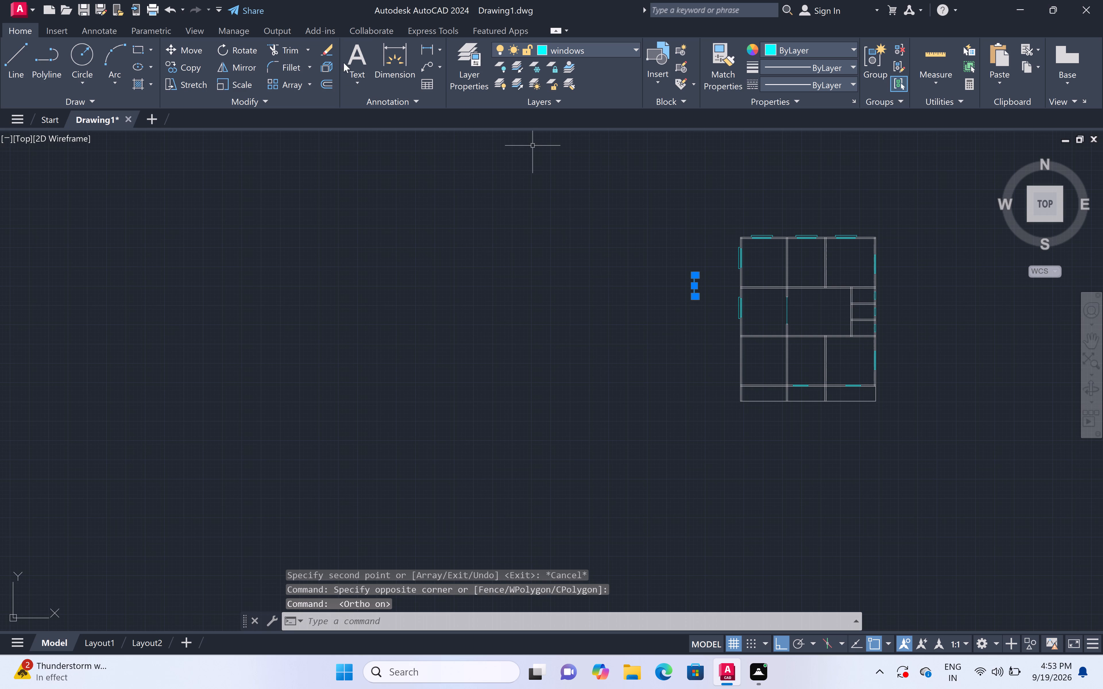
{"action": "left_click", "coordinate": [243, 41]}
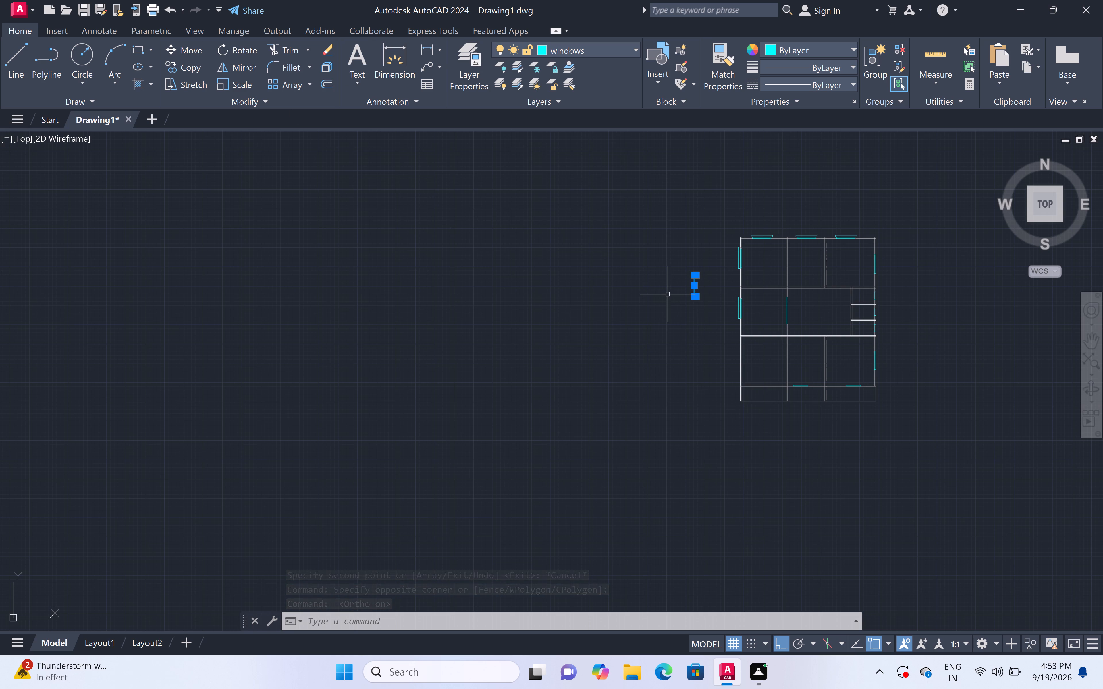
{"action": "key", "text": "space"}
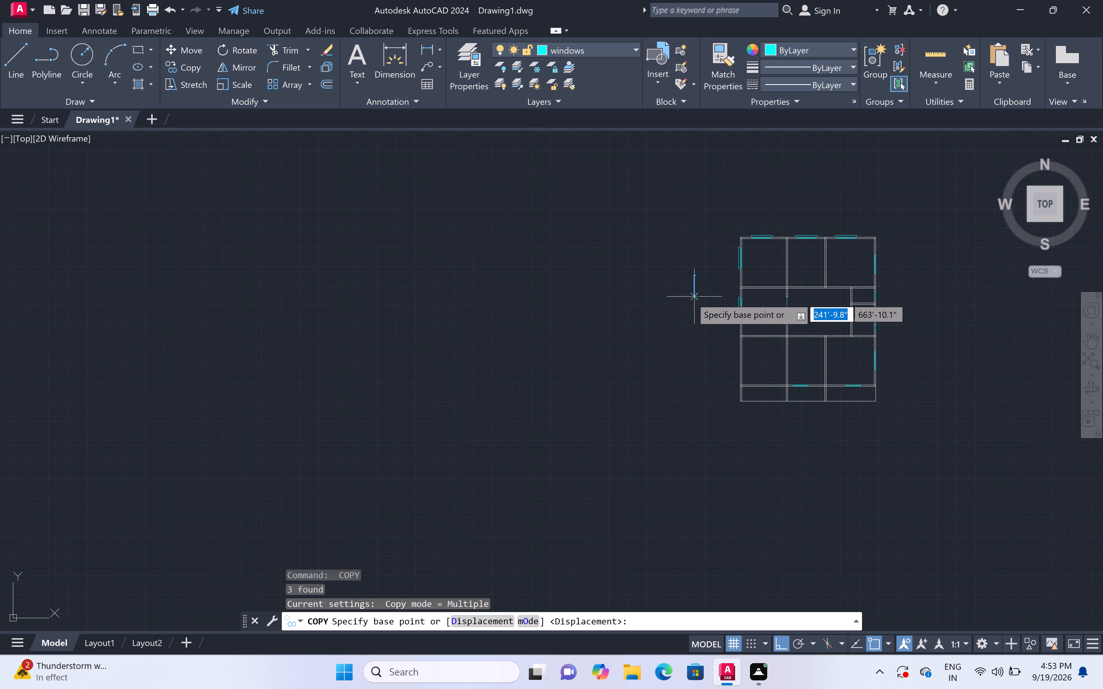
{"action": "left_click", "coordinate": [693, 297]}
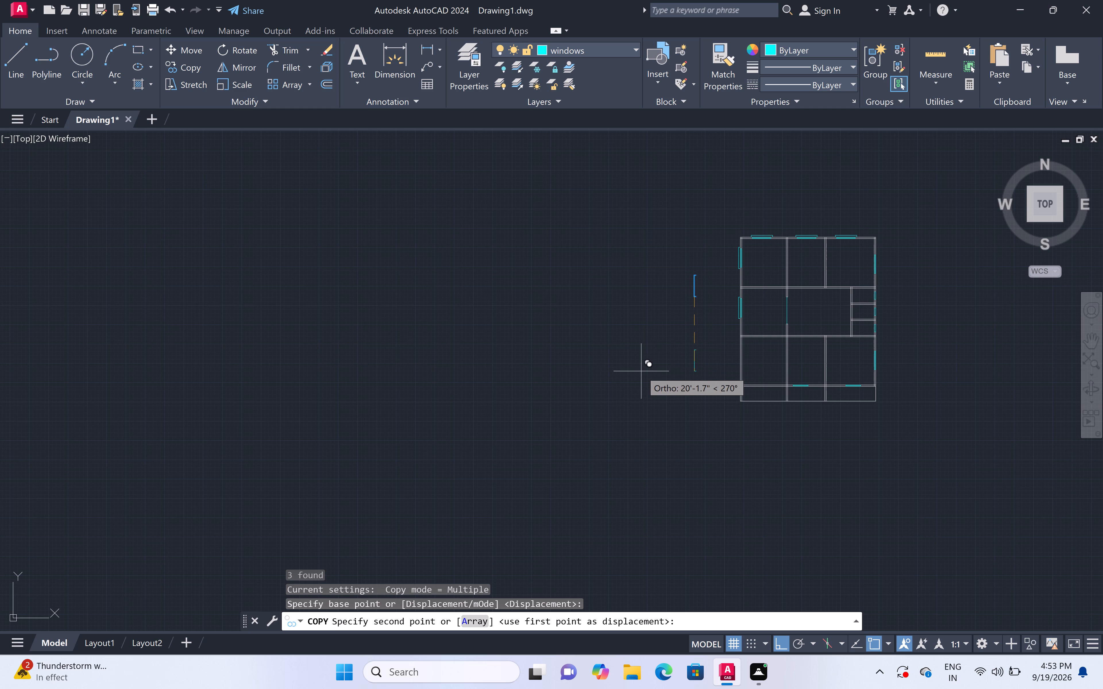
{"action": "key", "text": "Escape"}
Rotate the spare vertical outline 180° so its short legs face away from the plan.
{"action": "left_click", "coordinate": [706, 265]}
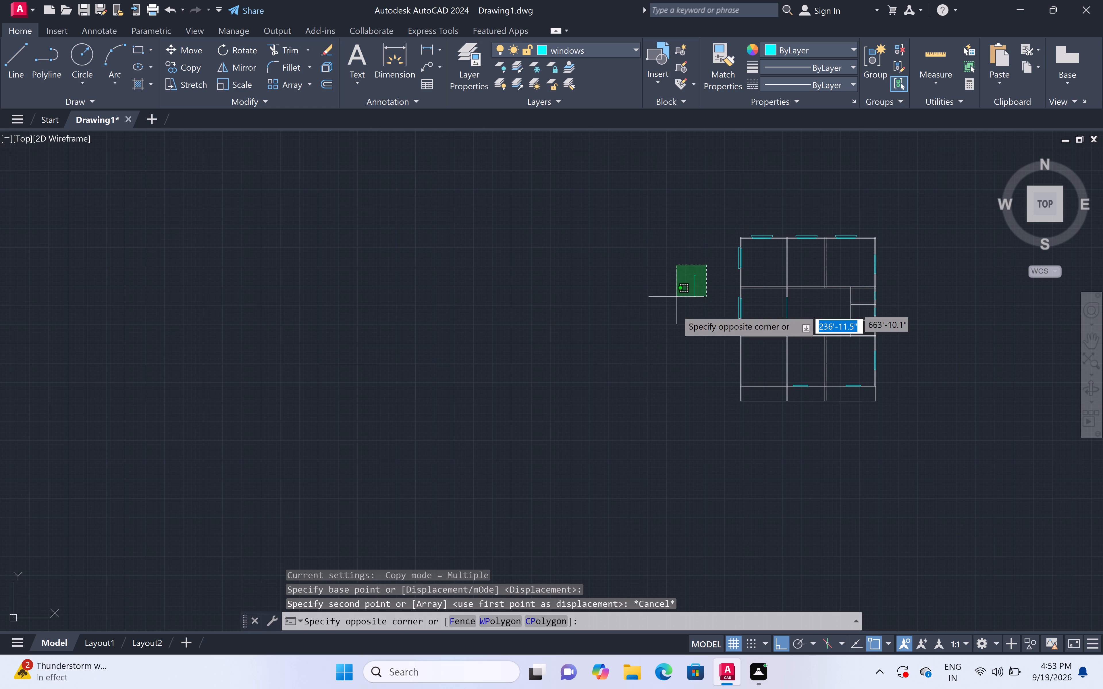
{"action": "double_click", "coordinate": [675, 313]}
{"action": "type", "text": "ro"}
{"action": "key", "text": "space"}
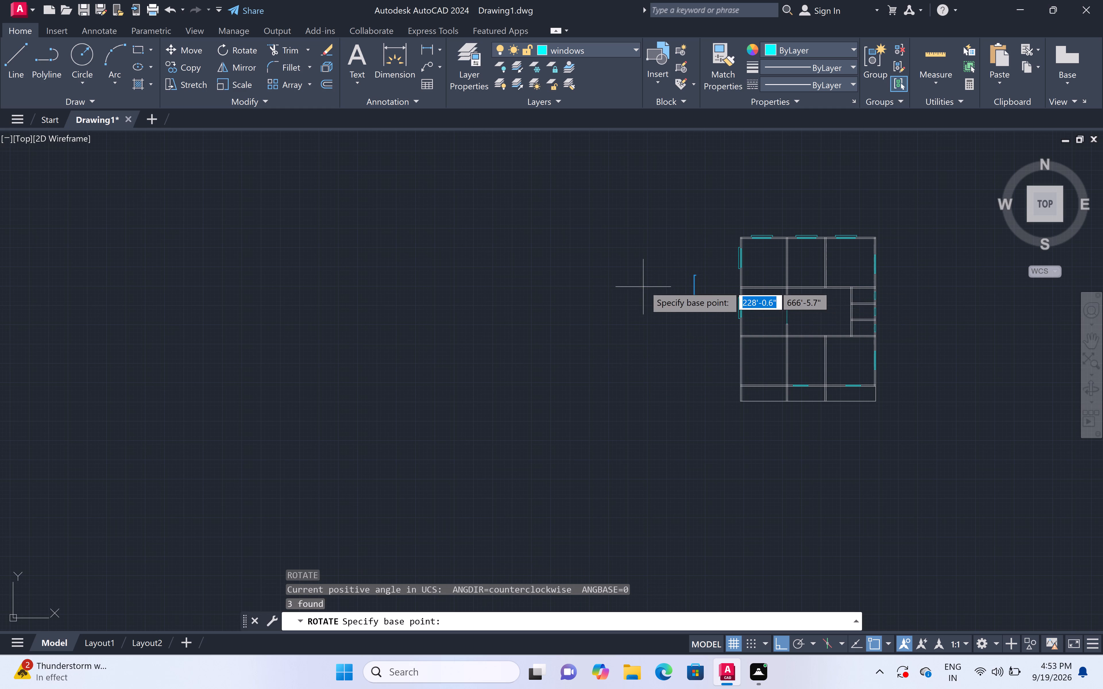
{"action": "left_click", "coordinate": [696, 293]}
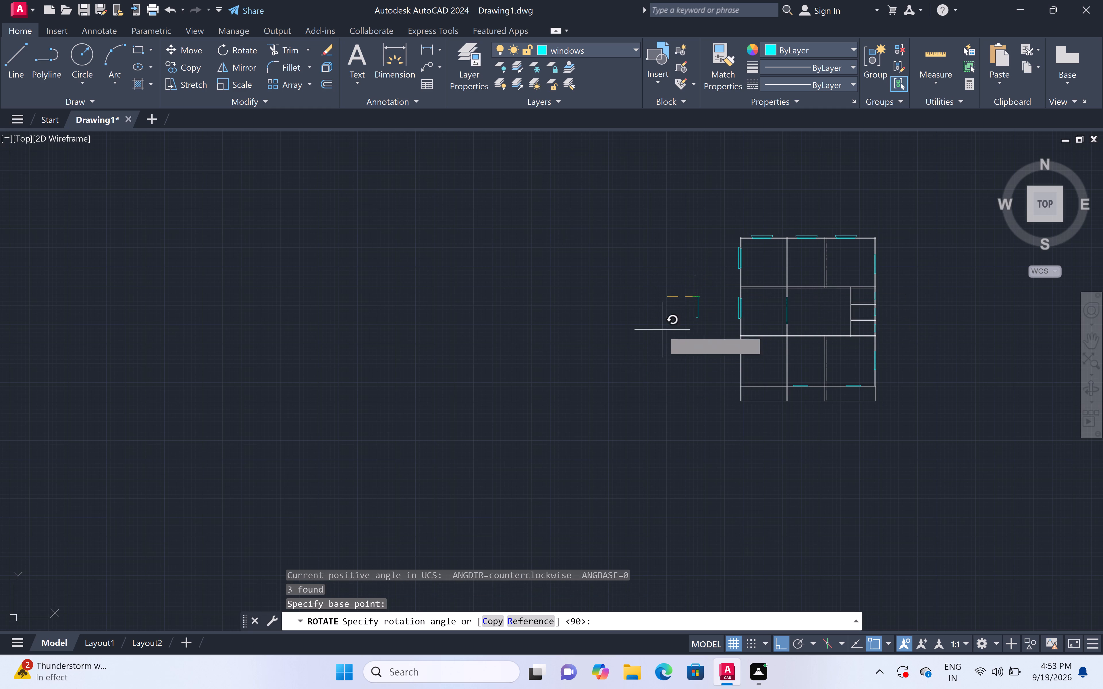
{"action": "double_click", "coordinate": [647, 341]}
Copy the rotated outline with Ortho off onto the outer wall face around the upper-right room's right-wall window.
{"action": "left_click", "coordinate": [712, 286]}
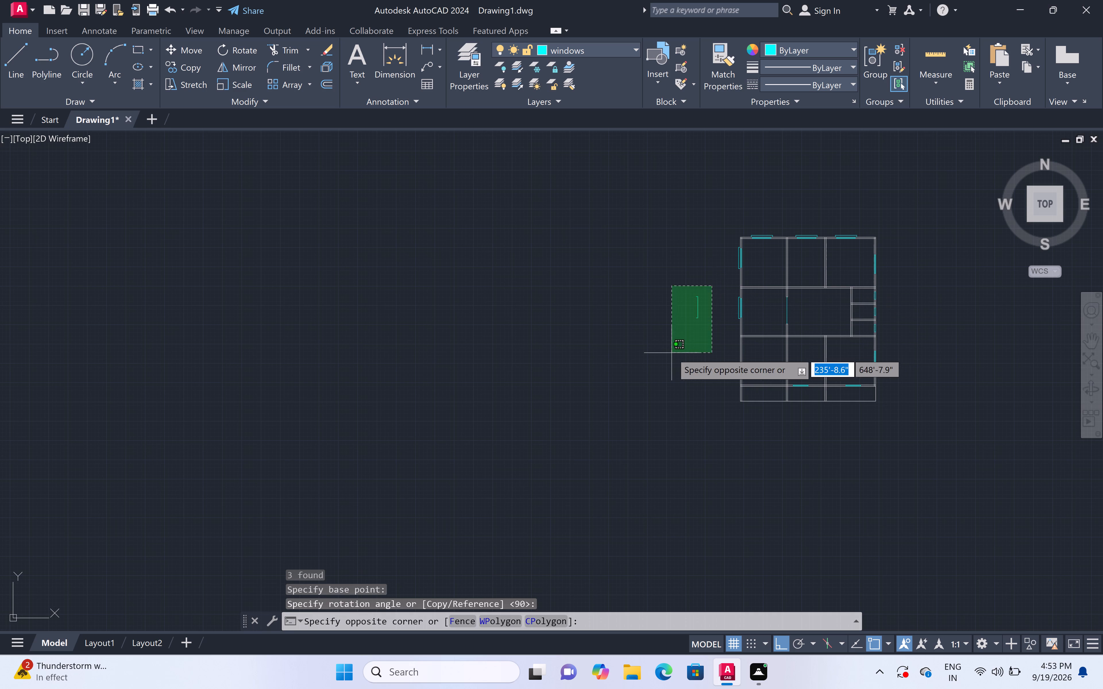
{"action": "left_click", "coordinate": [672, 353]}
{"action": "key", "text": "c"}
{"action": "key", "text": "o"}
{"action": "key", "text": "space"}
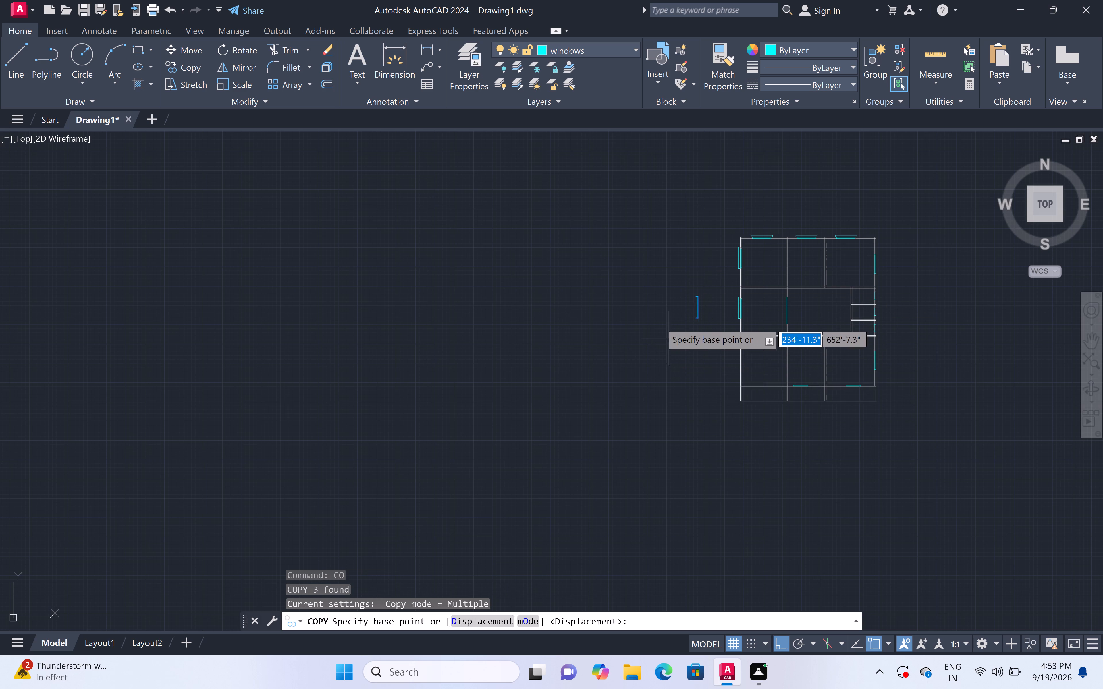
{"action": "scroll", "coordinate": [691, 295], "scroll_direction": "up", "scroll_amount": 4}
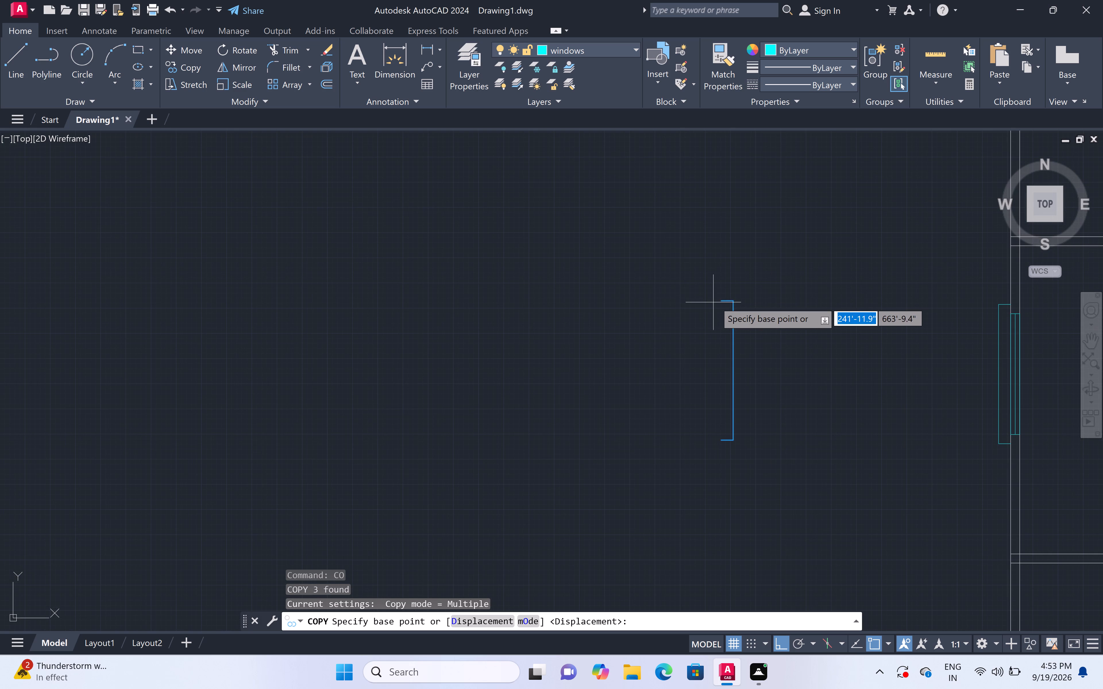
{"action": "left_click", "coordinate": [720, 299]}
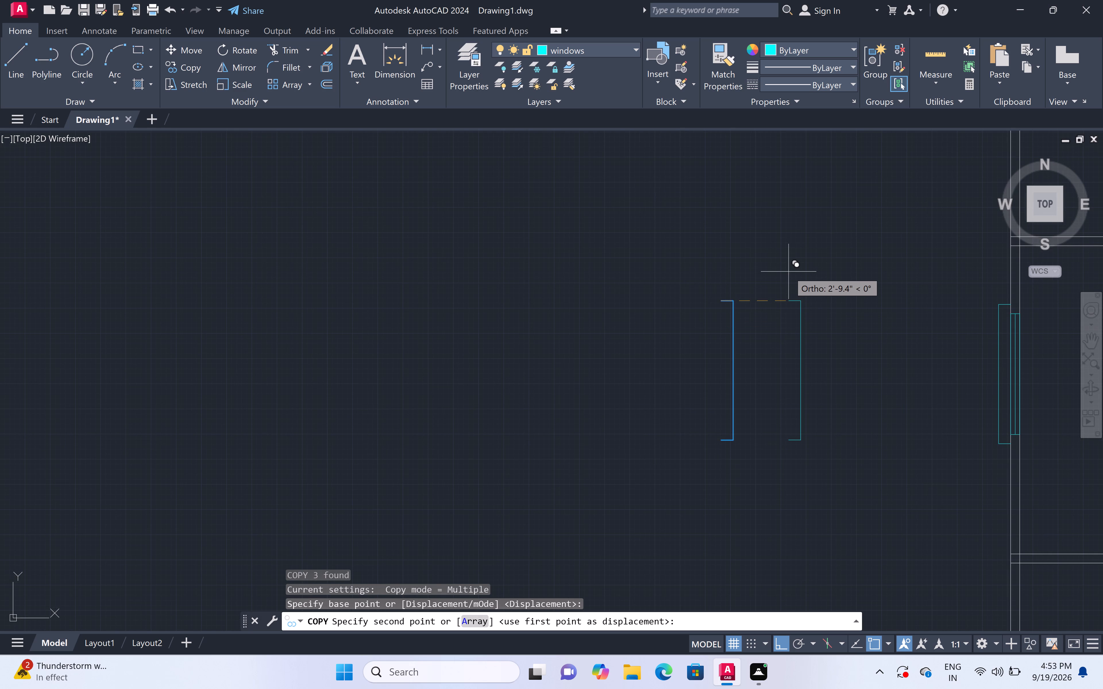
{"action": "key", "text": "F8"}
{"action": "scroll", "coordinate": [788, 270], "scroll_direction": "up", "scroll_amount": 1}
{"action": "scroll", "coordinate": [788, 270], "scroll_direction": "down", "scroll_amount": 7}
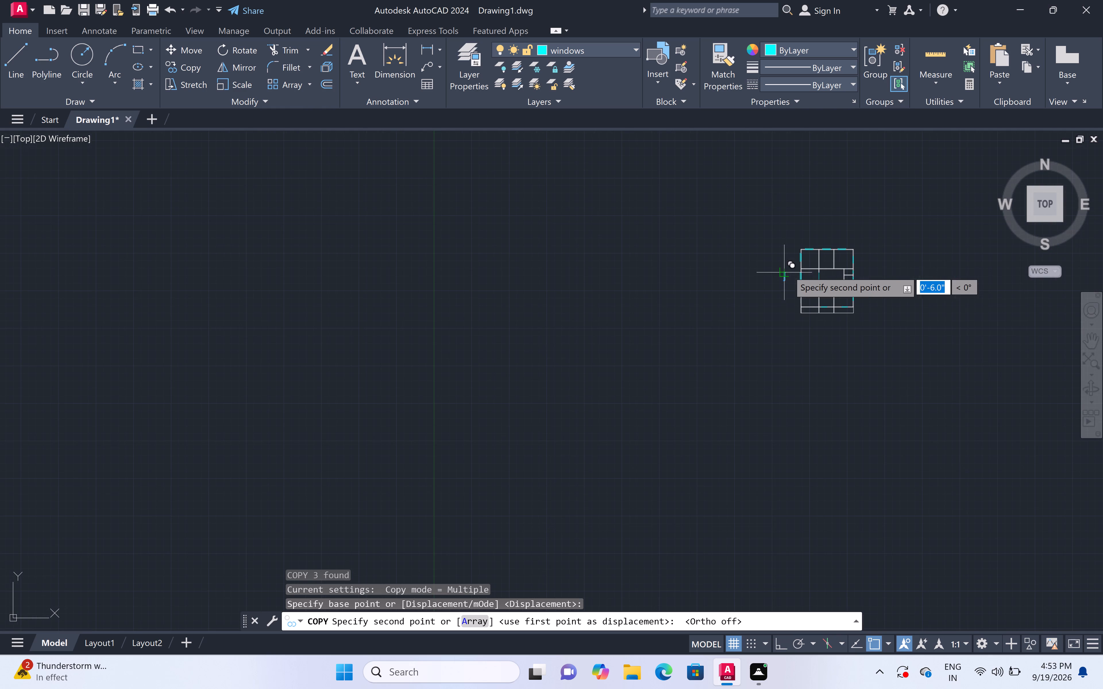
{"action": "scroll", "coordinate": [855, 259], "scroll_direction": "up", "scroll_amount": 6}
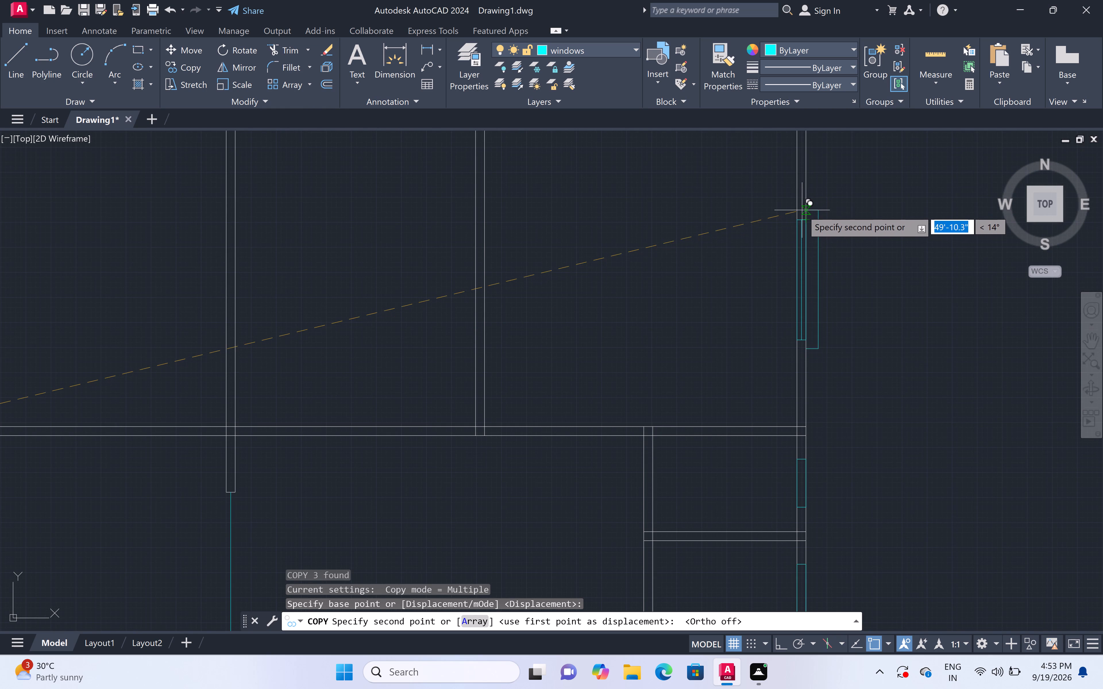
{"action": "scroll", "coordinate": [802, 209], "scroll_direction": "up", "scroll_amount": 2}
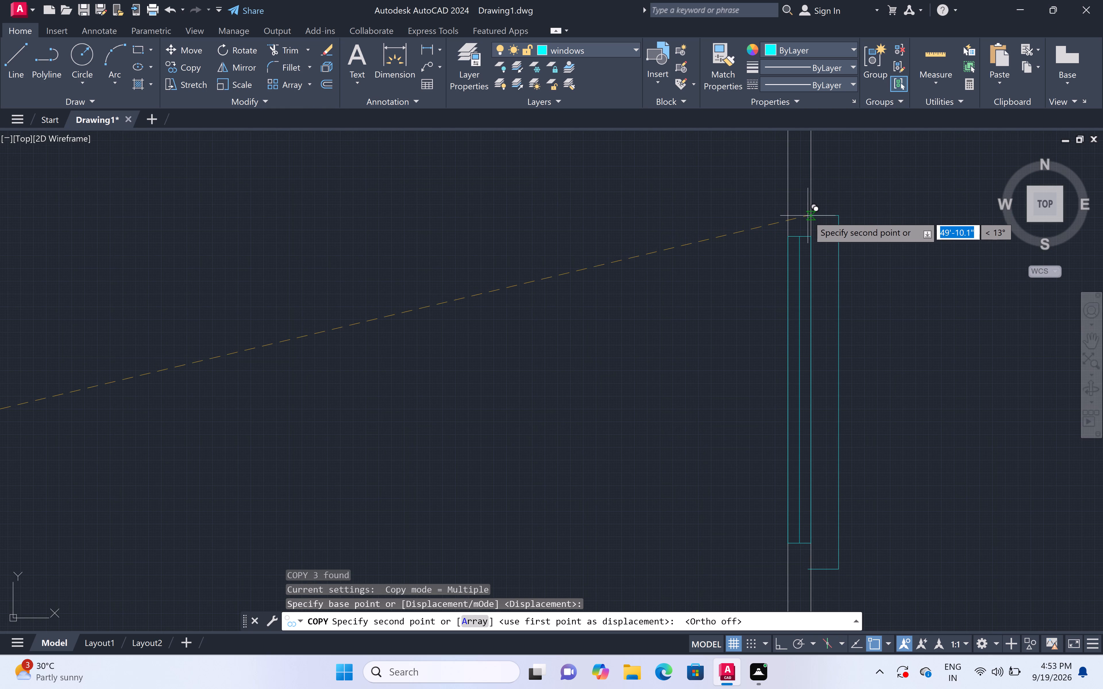
{"action": "left_click", "coordinate": [808, 216]}
Place another copy of the rotated outline on the outer wall face around the lower-right room's right-wall window and finish copying.
{"action": "scroll", "coordinate": [833, 212], "scroll_direction": "down", "scroll_amount": 5}
{"action": "scroll", "coordinate": [839, 326], "scroll_direction": "down", "scroll_amount": 1}
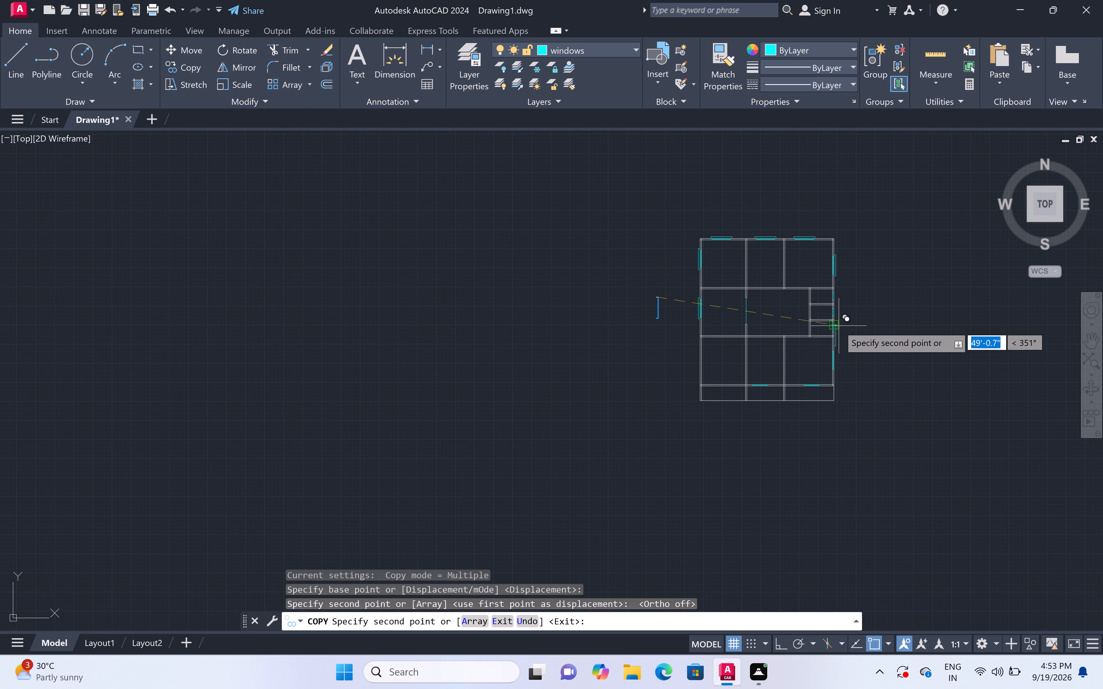
{"action": "scroll", "coordinate": [840, 351], "scroll_direction": "up", "scroll_amount": 5}
{"action": "scroll", "coordinate": [784, 351], "scroll_direction": "down", "scroll_amount": 1}
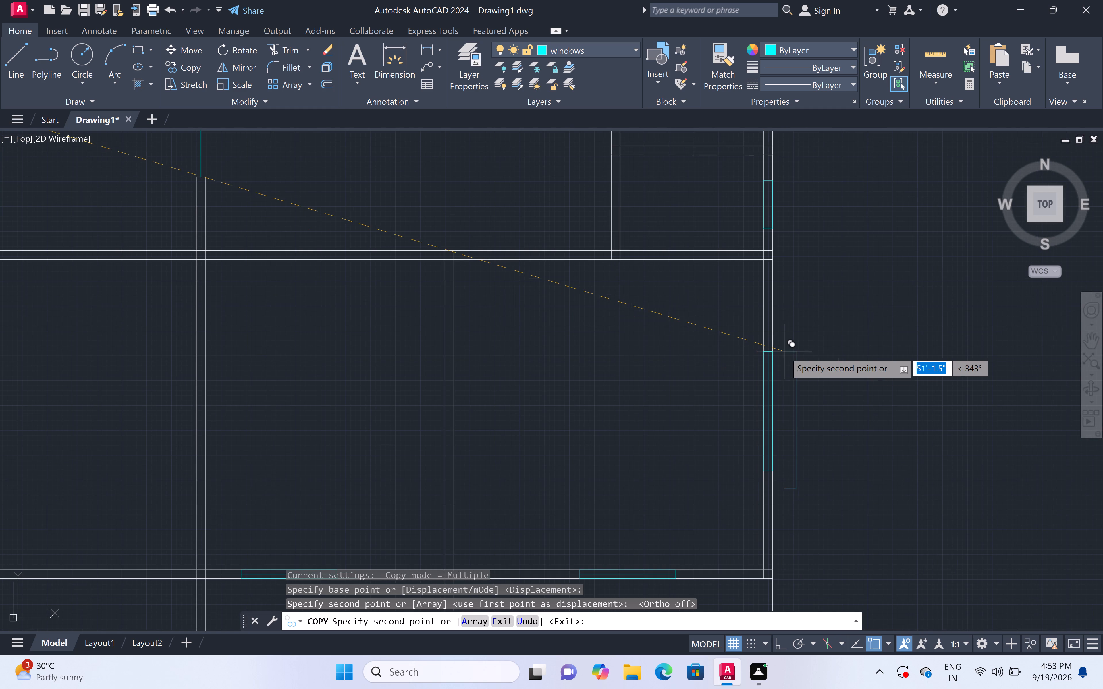
{"action": "scroll", "coordinate": [772, 343], "scroll_direction": "up", "scroll_amount": 3}
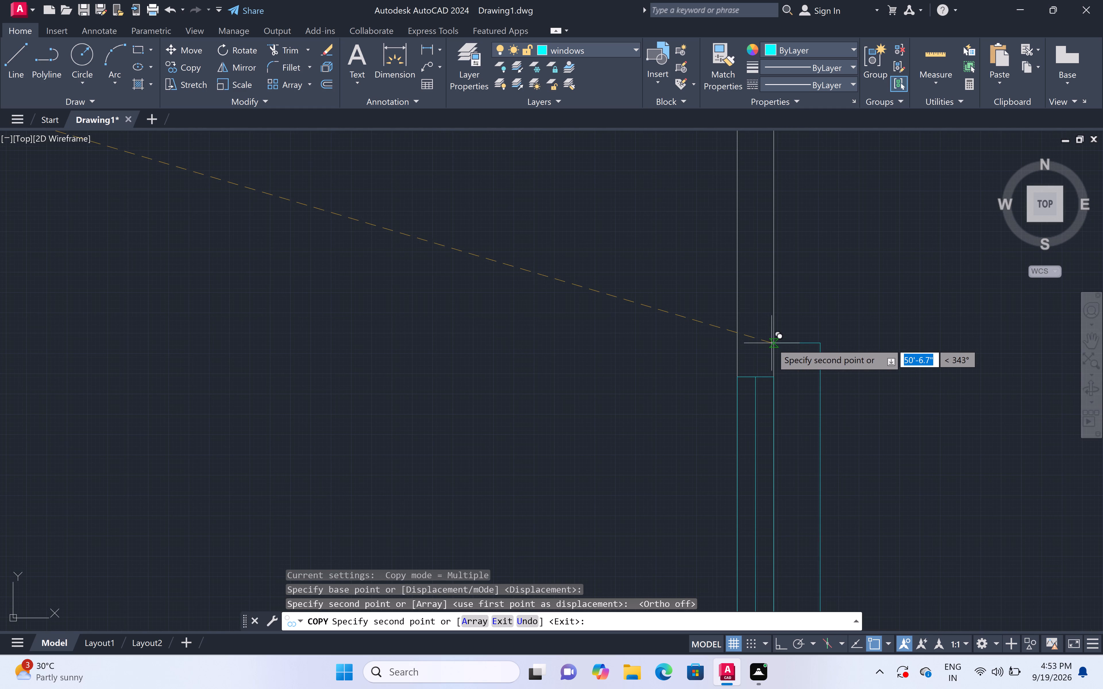
{"action": "left_click", "coordinate": [774, 349]}
{"action": "scroll", "coordinate": [790, 324], "scroll_direction": "down", "scroll_amount": 4}
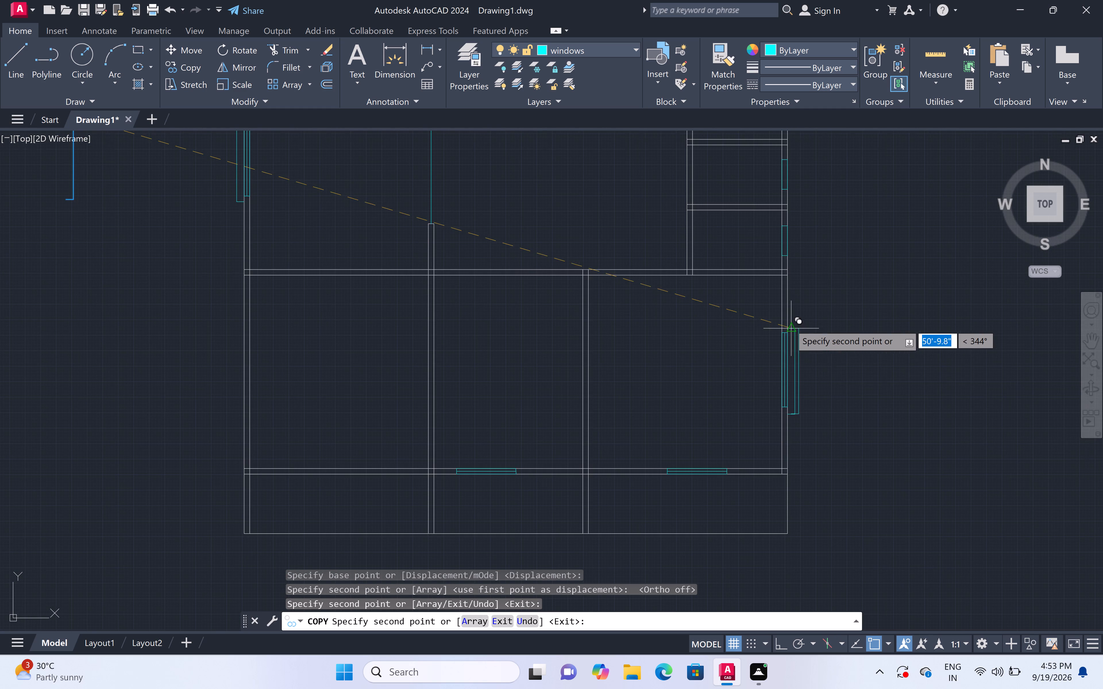
{"action": "scroll", "coordinate": [802, 383], "scroll_direction": "down", "scroll_amount": 2}
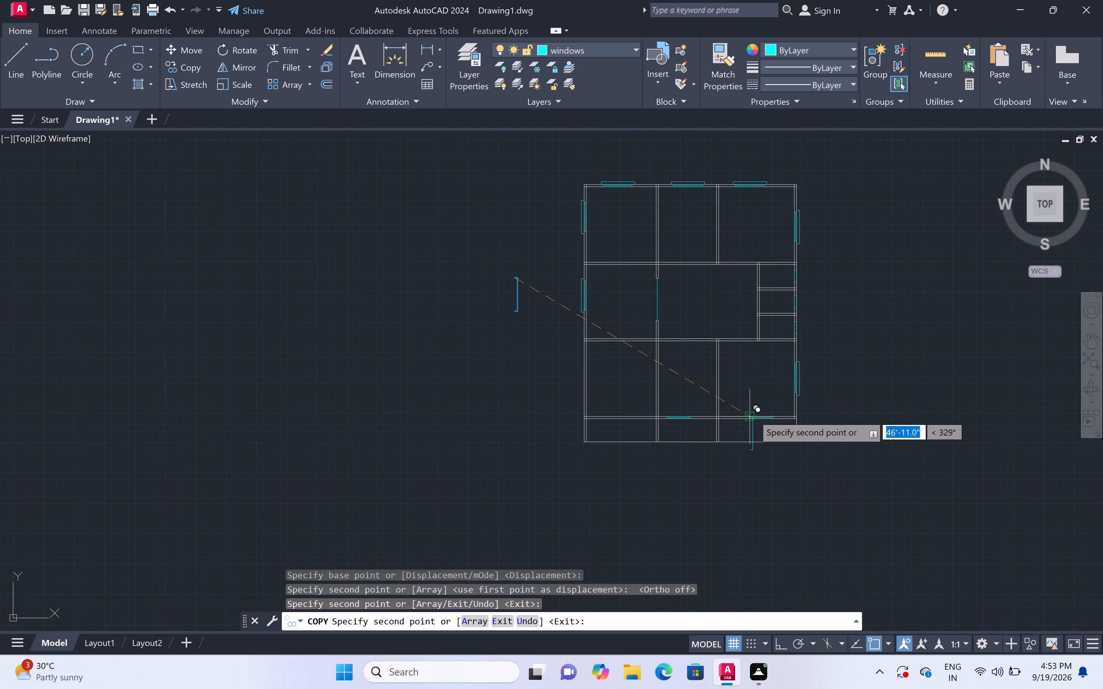
{"action": "scroll", "coordinate": [745, 456], "scroll_direction": "up", "scroll_amount": 3}
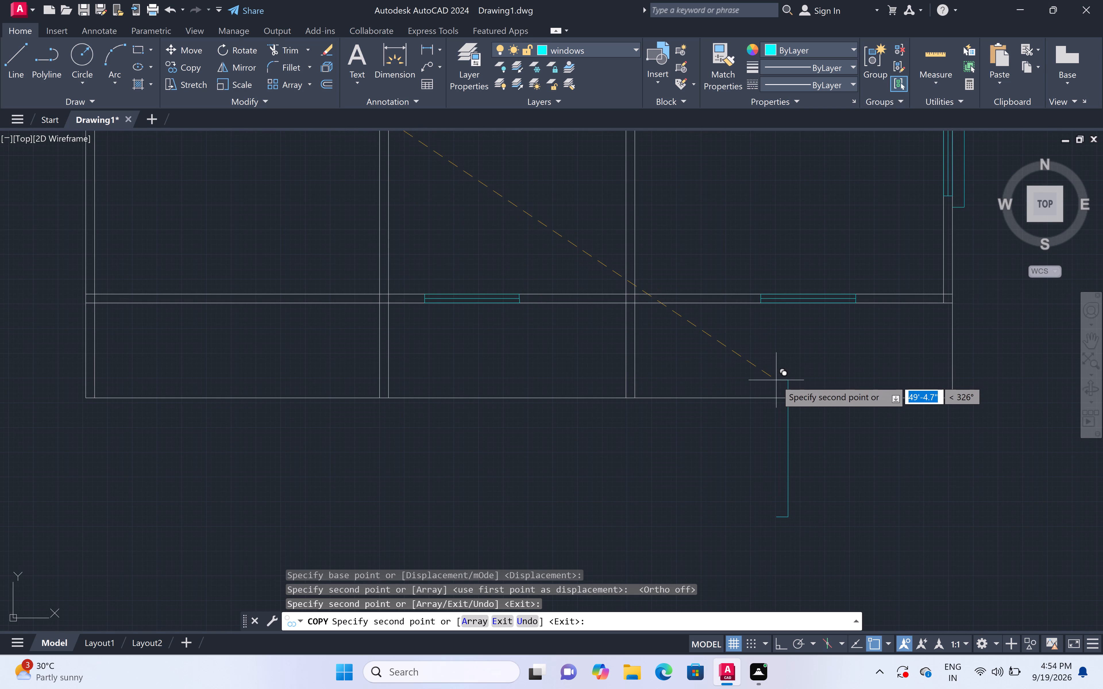
{"action": "key", "text": "Escape"}
With Ortho on, draw a three-line outline projecting 6" below the wall around the lower-middle room's bottom window, about 5'-3" long.
{"action": "key", "text": "l"}
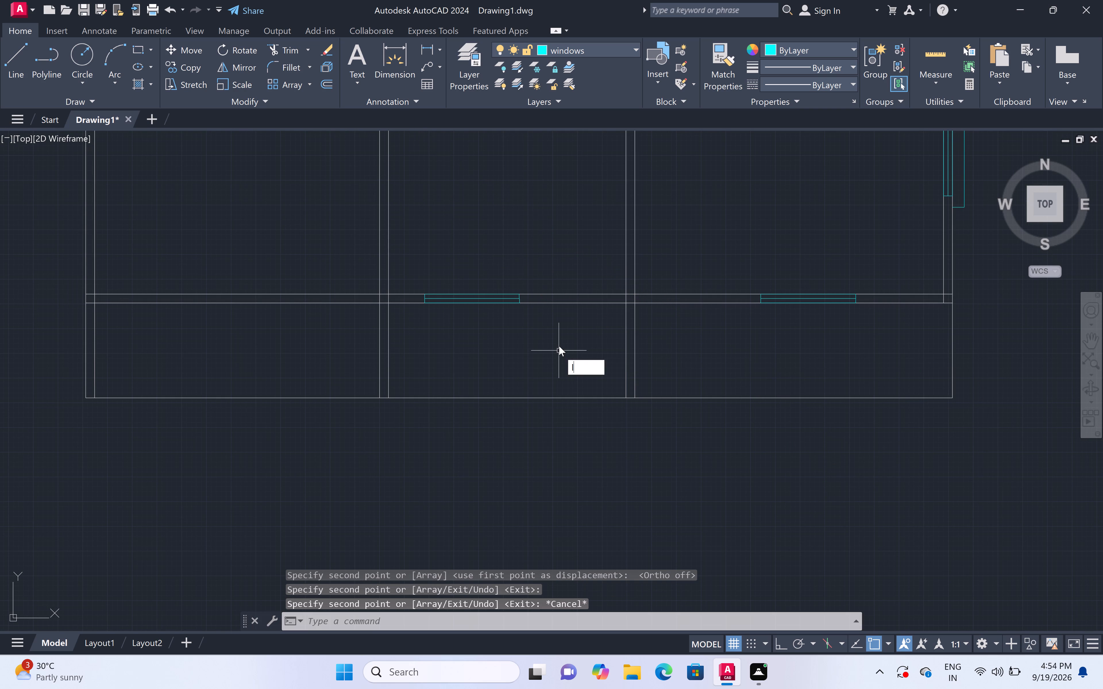
{"action": "key", "text": "space"}
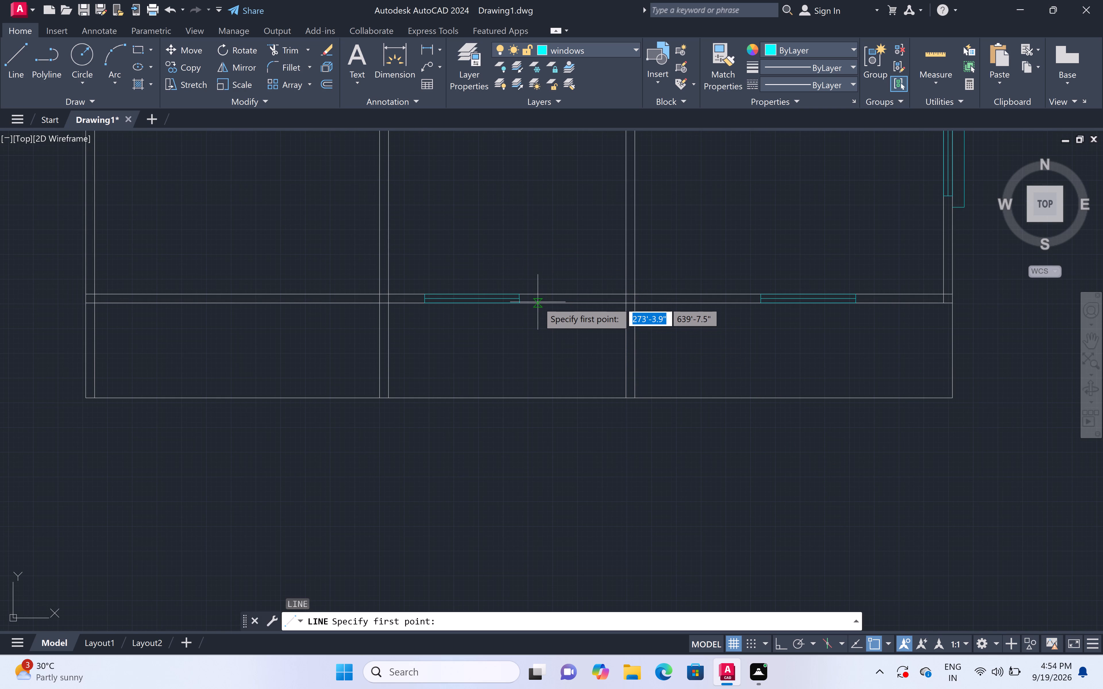
{"action": "left_click", "coordinate": [535, 302]}
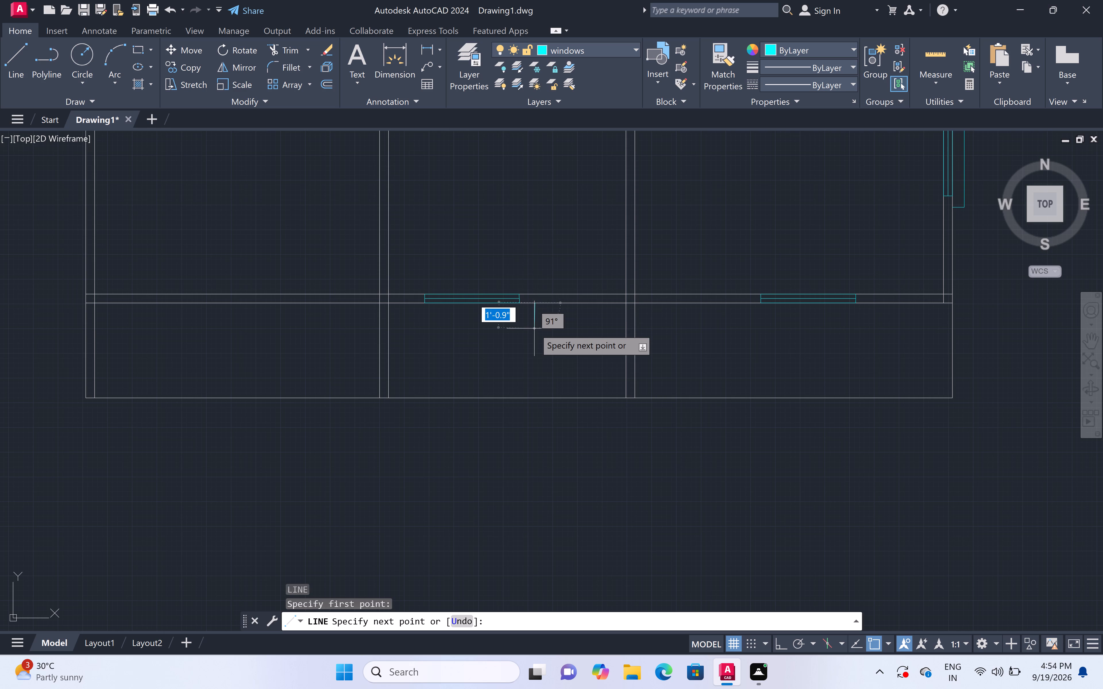
{"action": "key", "text": "F8"}
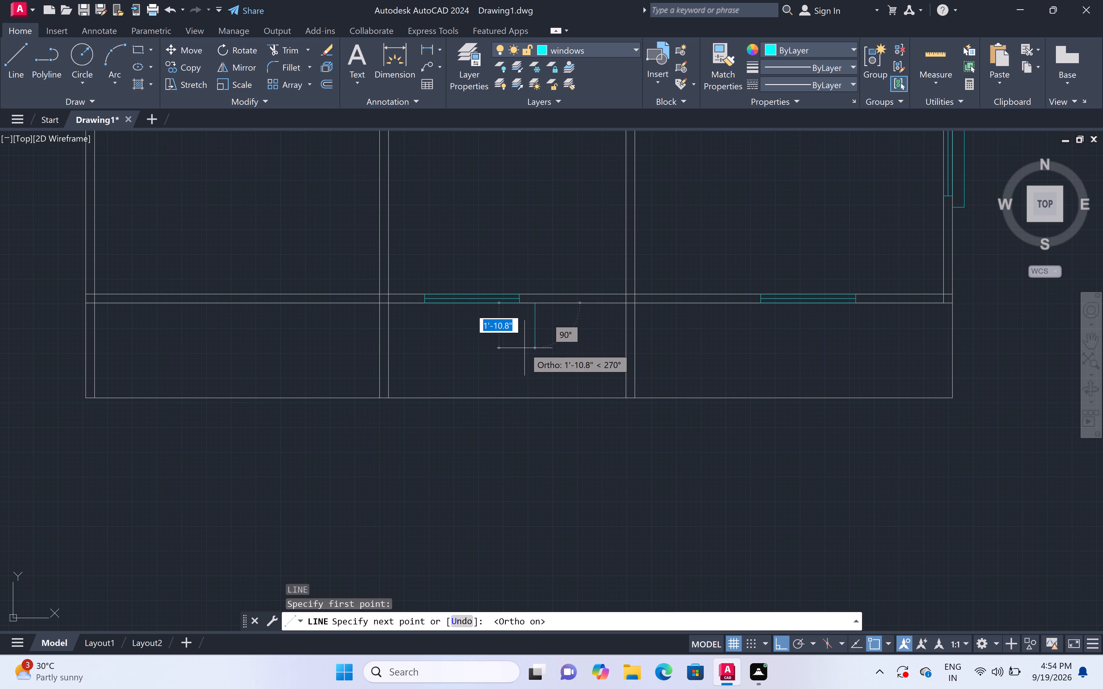
{"action": "key", "text": "6"}
{"action": "key", "text": "shift+quotedbl"}
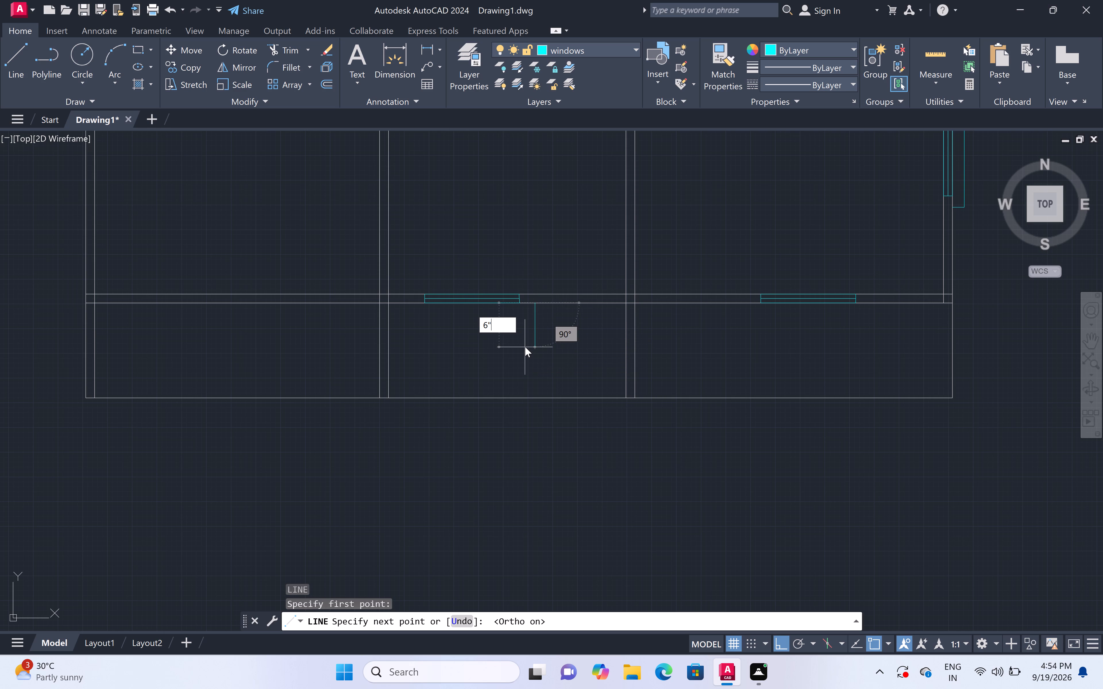
{"action": "key", "text": "space"}
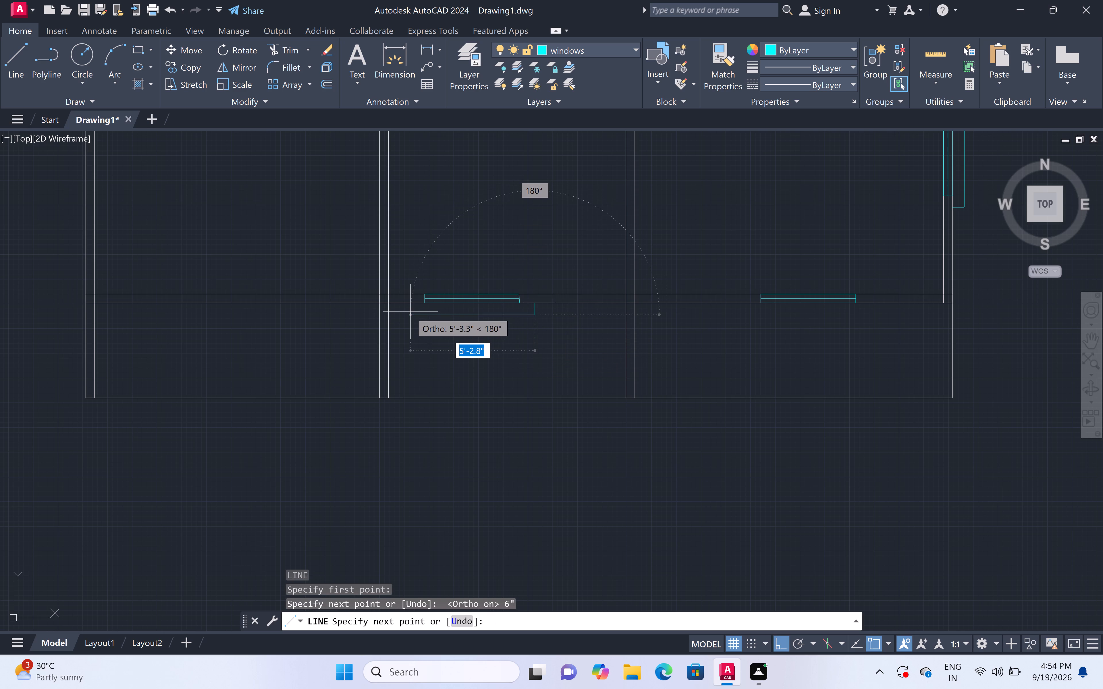
{"action": "left_click", "coordinate": [411, 315]}
{"action": "left_click", "coordinate": [411, 301]}
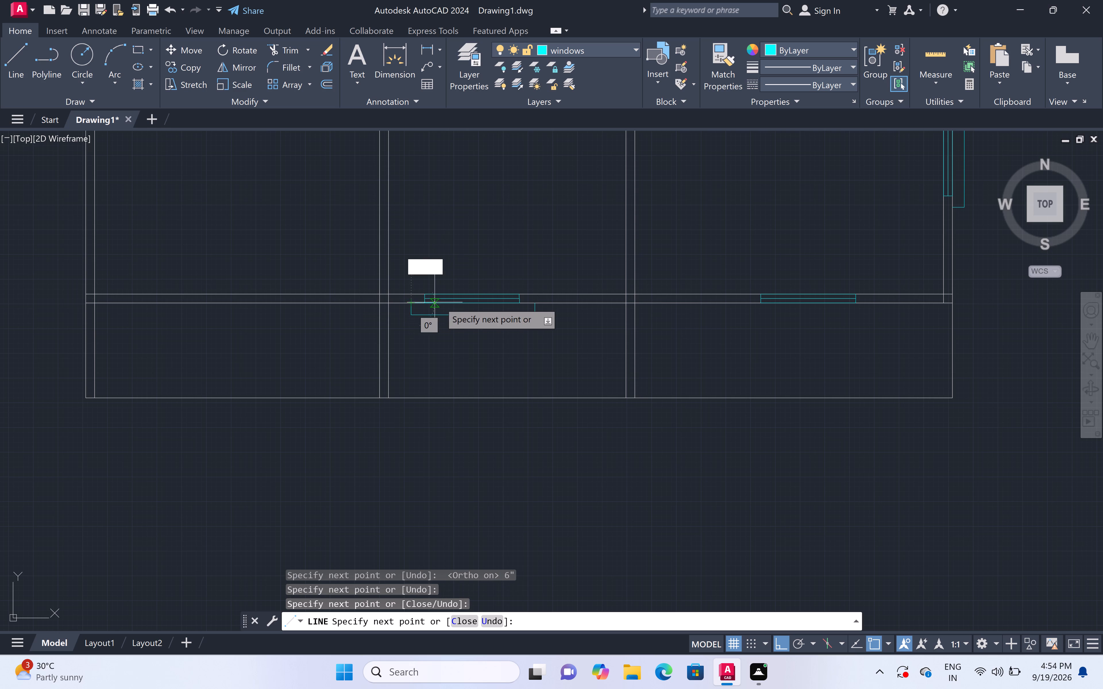
{"action": "key", "text": "space"}
Draw a three-line outline projecting 6" below the wall around the lower-right room's bottom window, about 4'-10" long.
{"action": "scroll", "coordinate": [574, 302], "scroll_direction": "down", "scroll_amount": 3}
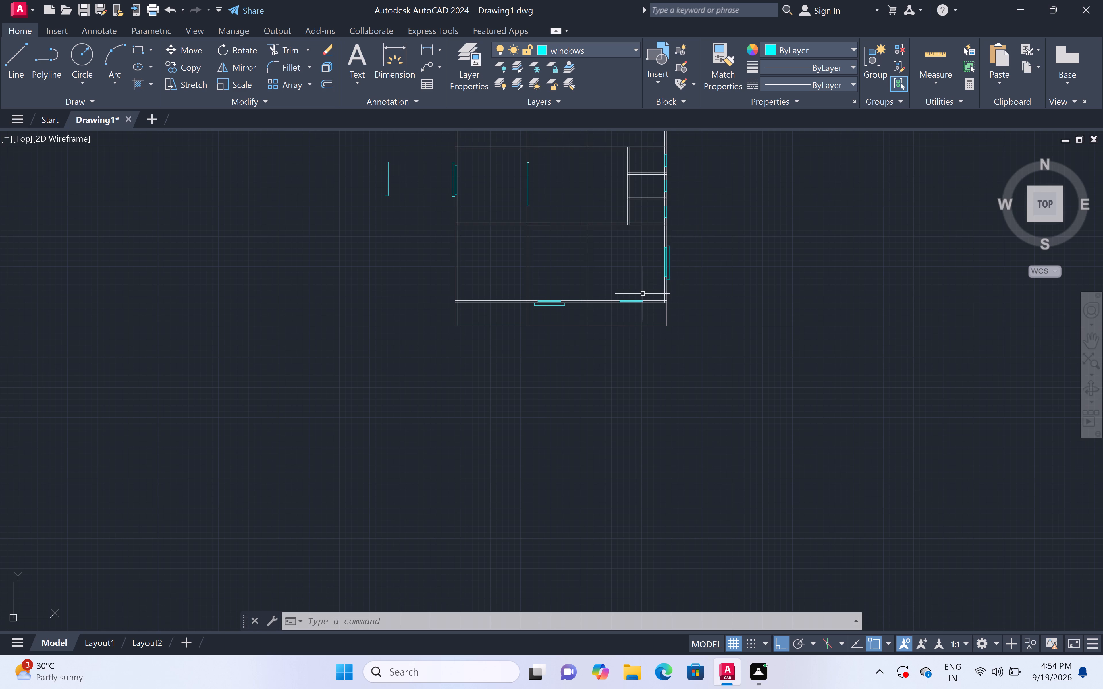
{"action": "scroll", "coordinate": [639, 299], "scroll_direction": "up", "scroll_amount": 4}
{"action": "type", "text": "l"}
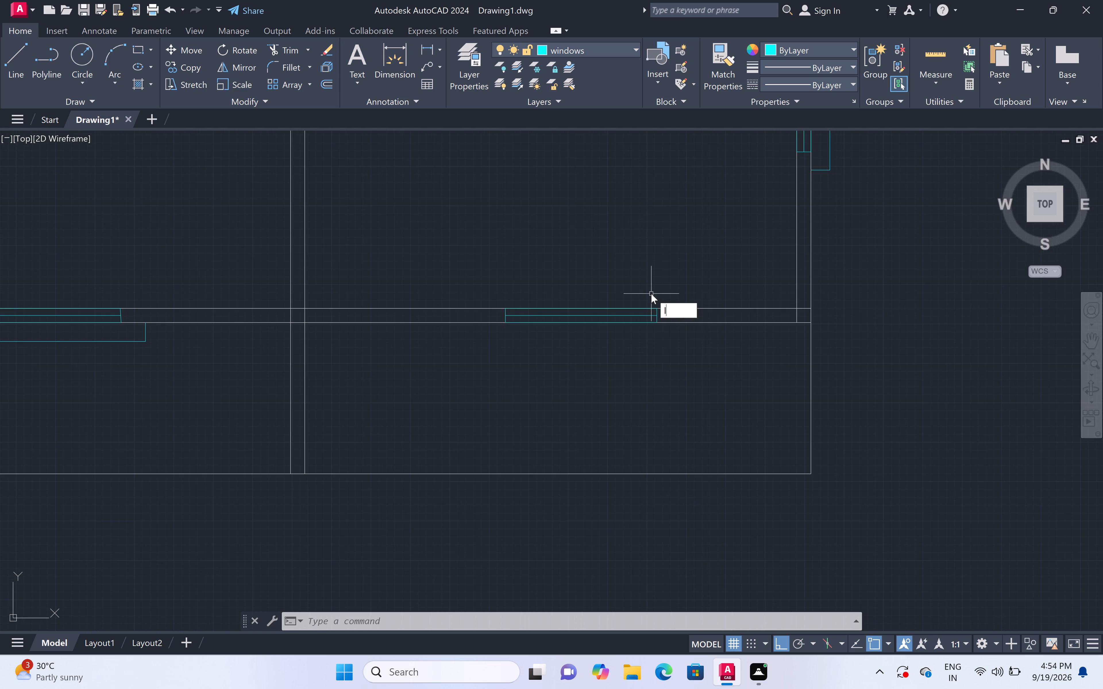
{"action": "key", "text": "space"}
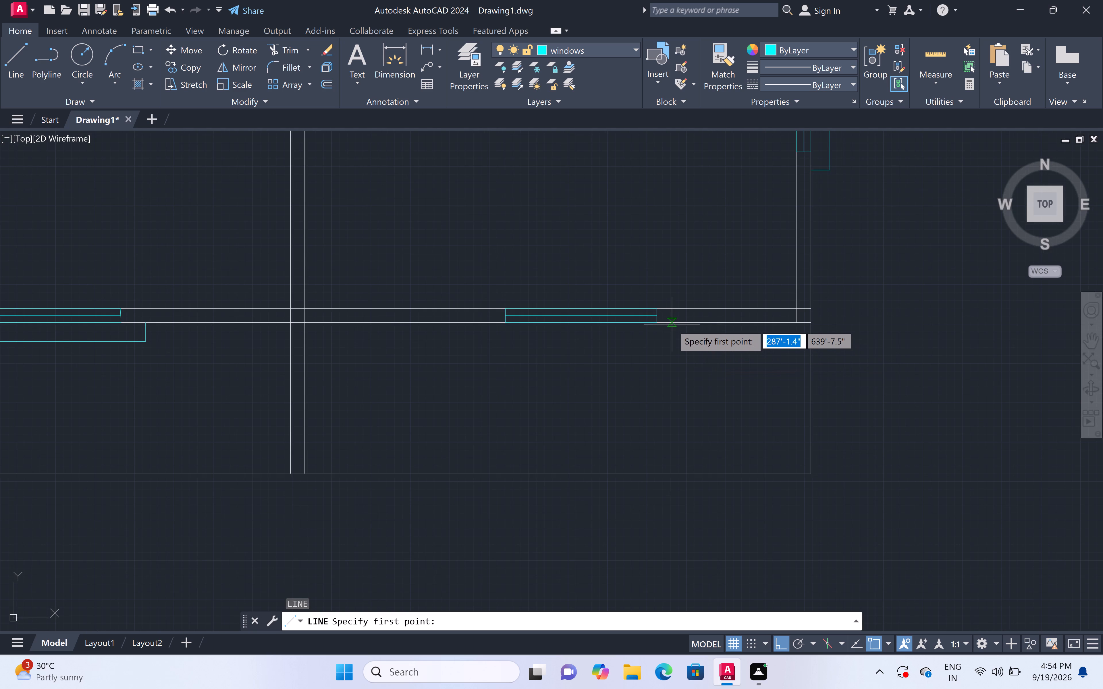
{"action": "left_click", "coordinate": [672, 324]}
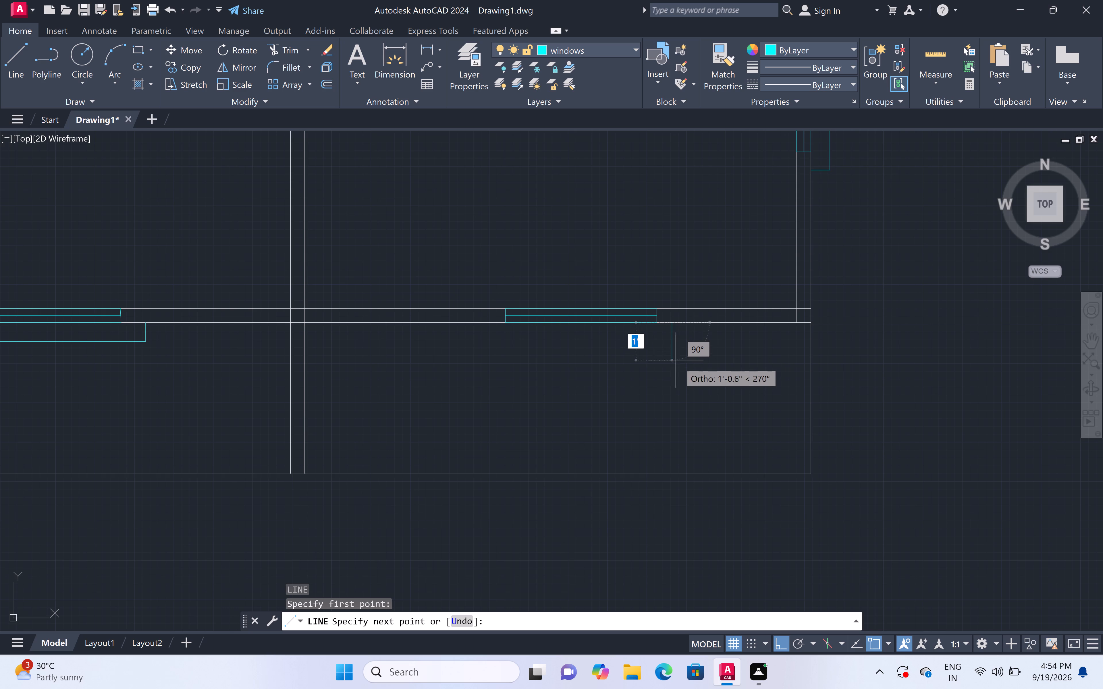
{"action": "key", "text": "6"}
{"action": "key", "text": "shift+quotedbl"}
{"action": "key", "text": "space"}
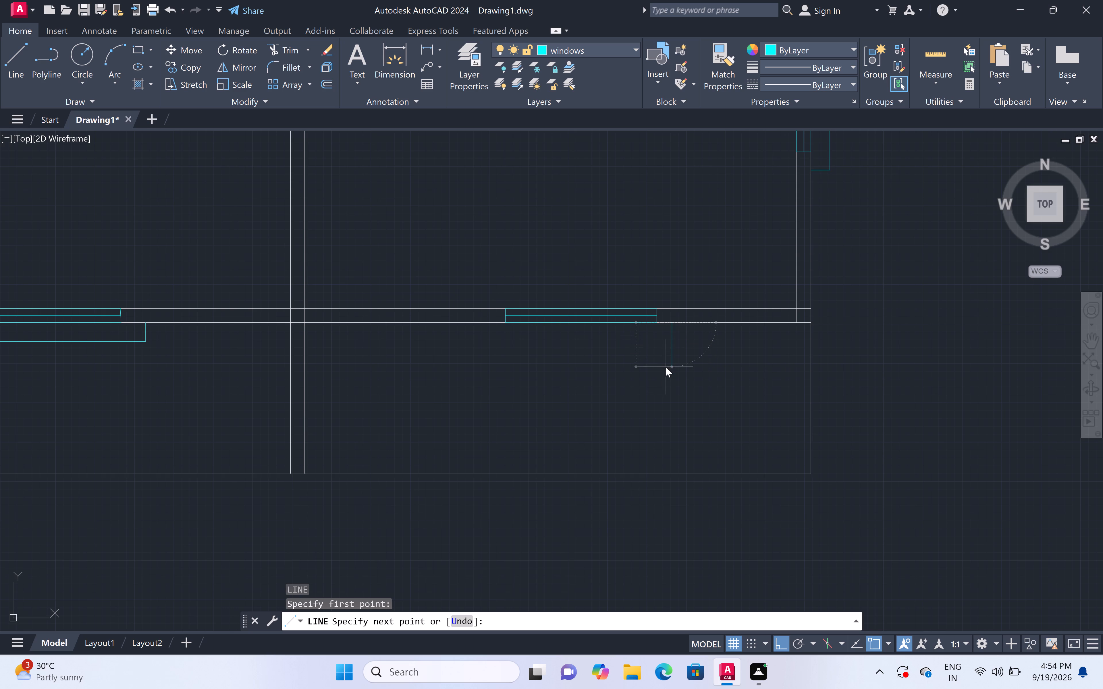
{"action": "left_click", "coordinate": [490, 338]}
{"action": "left_click", "coordinate": [494, 321]}
{"action": "key", "text": "space"}
Draw a three-line outline projecting 6" outward and 2' long, flush with the ends of the uppermost small right-side room's window.
{"action": "scroll", "coordinate": [587, 309], "scroll_direction": "down", "scroll_amount": 4}
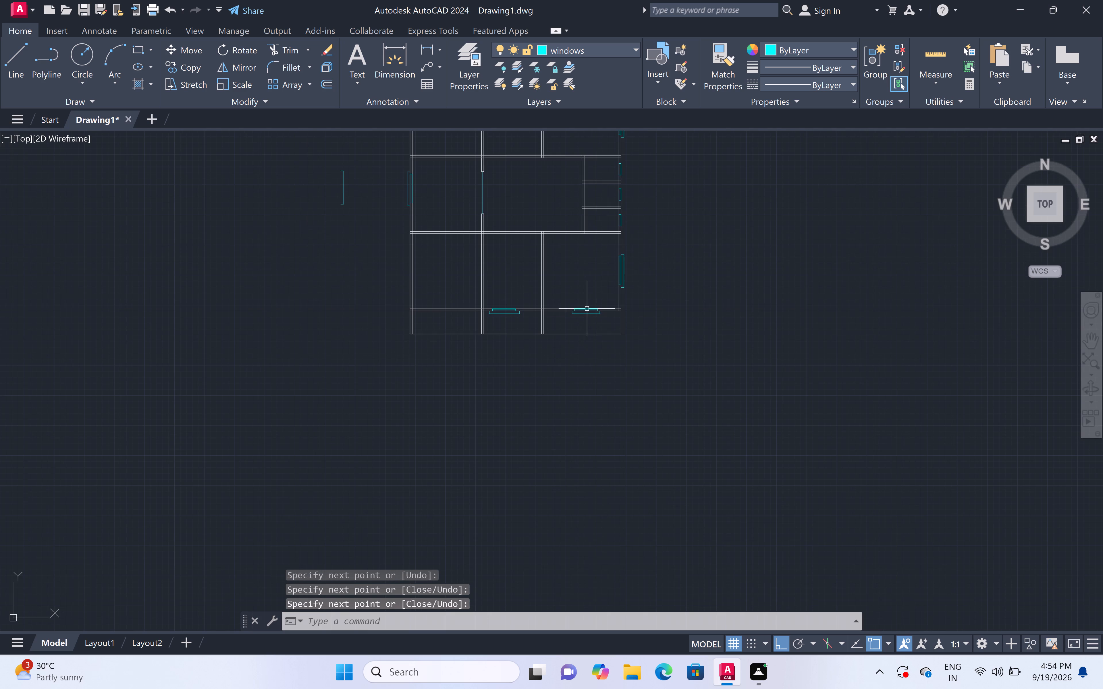
{"action": "scroll", "coordinate": [655, 227], "scroll_direction": "down", "scroll_amount": 1}
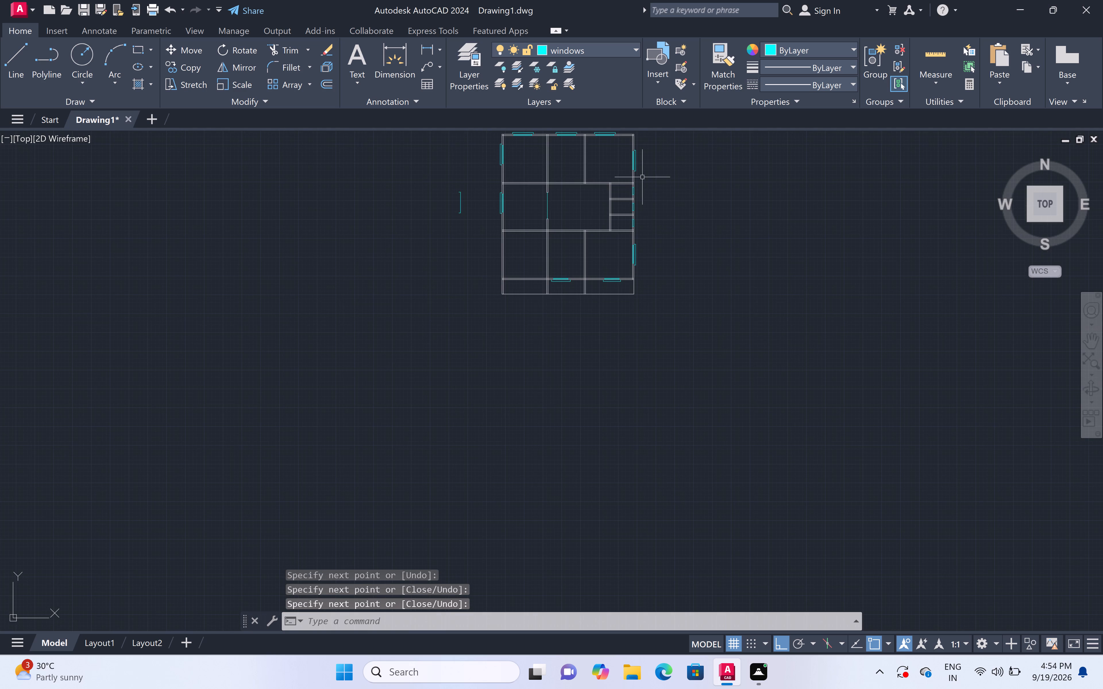
{"action": "scroll", "coordinate": [642, 176], "scroll_direction": "up", "scroll_amount": 2}
{"action": "scroll", "coordinate": [633, 216], "scroll_direction": "up", "scroll_amount": 3}
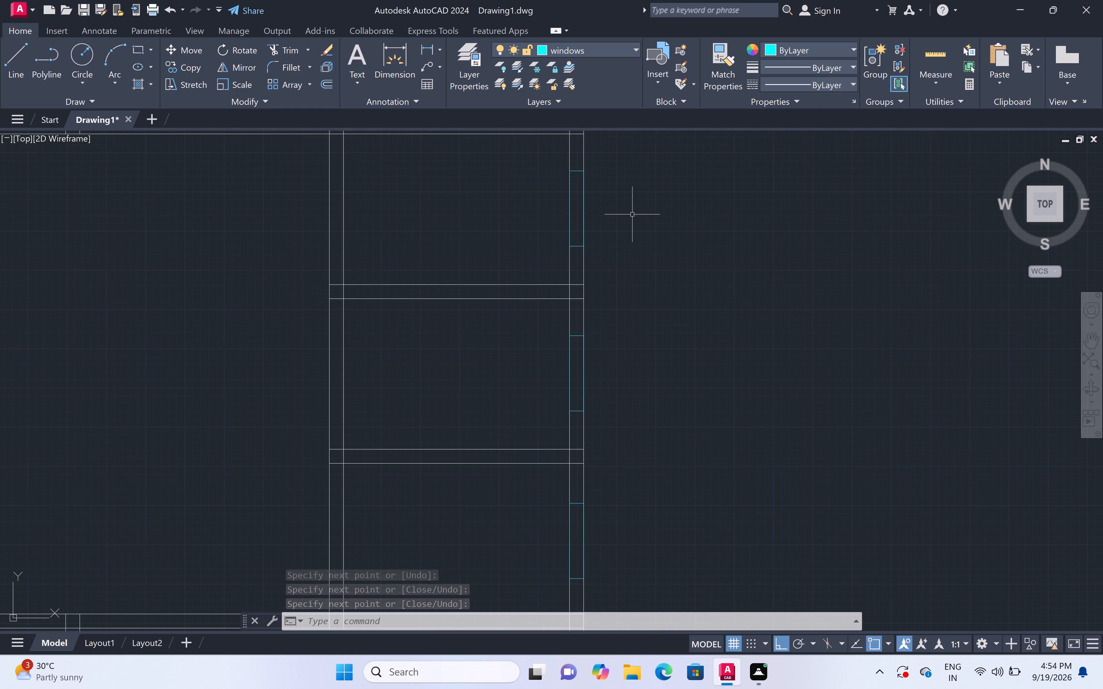
{"action": "scroll", "coordinate": [632, 214], "scroll_direction": "down", "scroll_amount": 1}
{"action": "type", "text": "l"}
{"action": "key", "text": "space"}
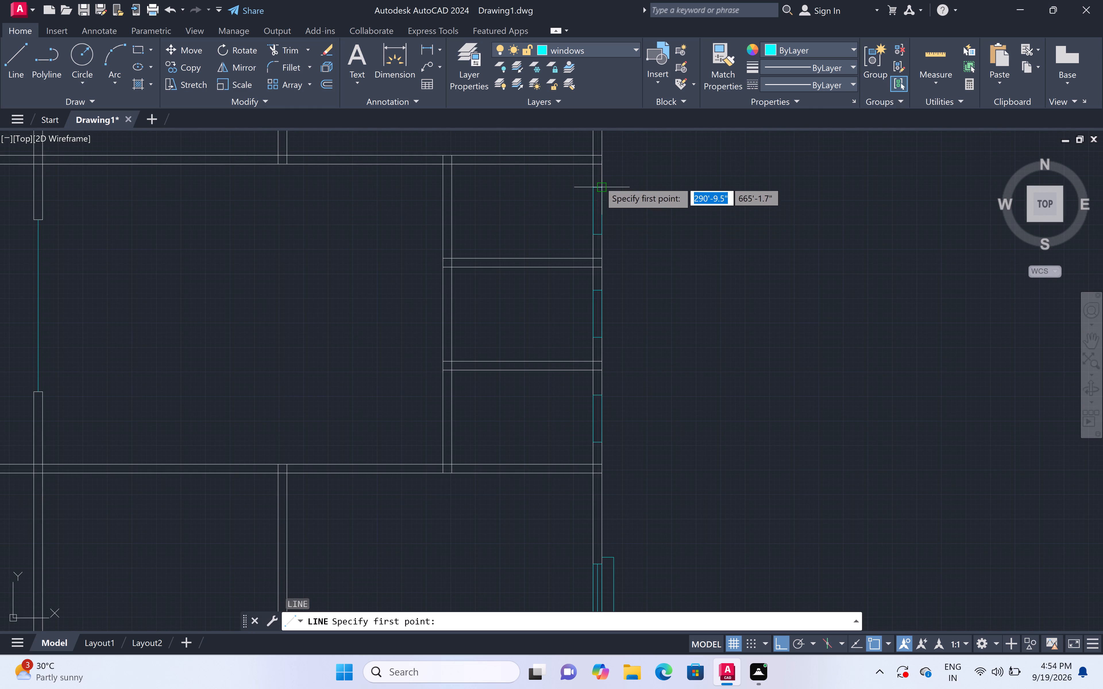
{"action": "scroll", "coordinate": [599, 180], "scroll_direction": "up", "scroll_amount": 2}
{"action": "left_click", "coordinate": [607, 198]}
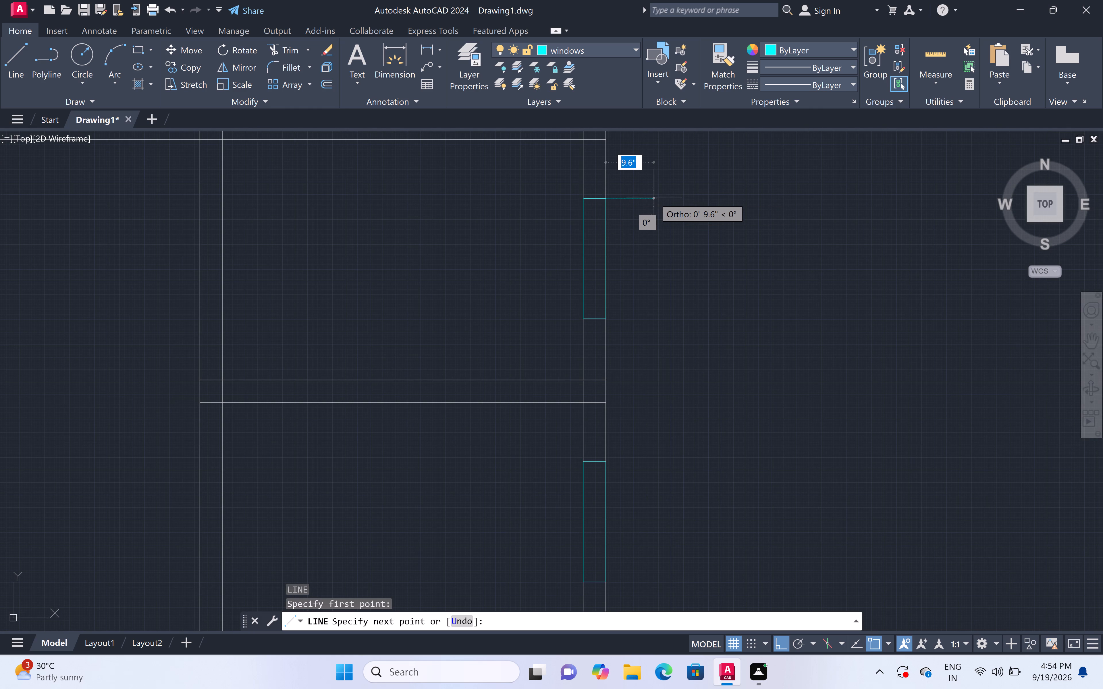
{"action": "key", "text": "6"}
{"action": "key", "text": "shift+quotedbl"}
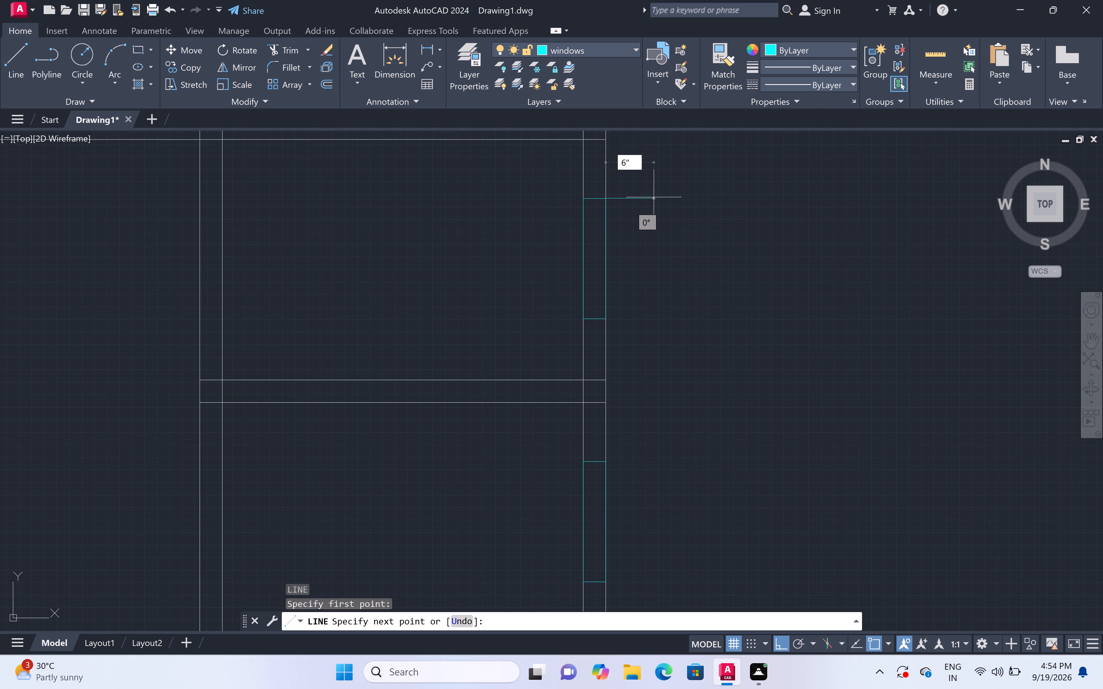
{"action": "key", "text": "space"}
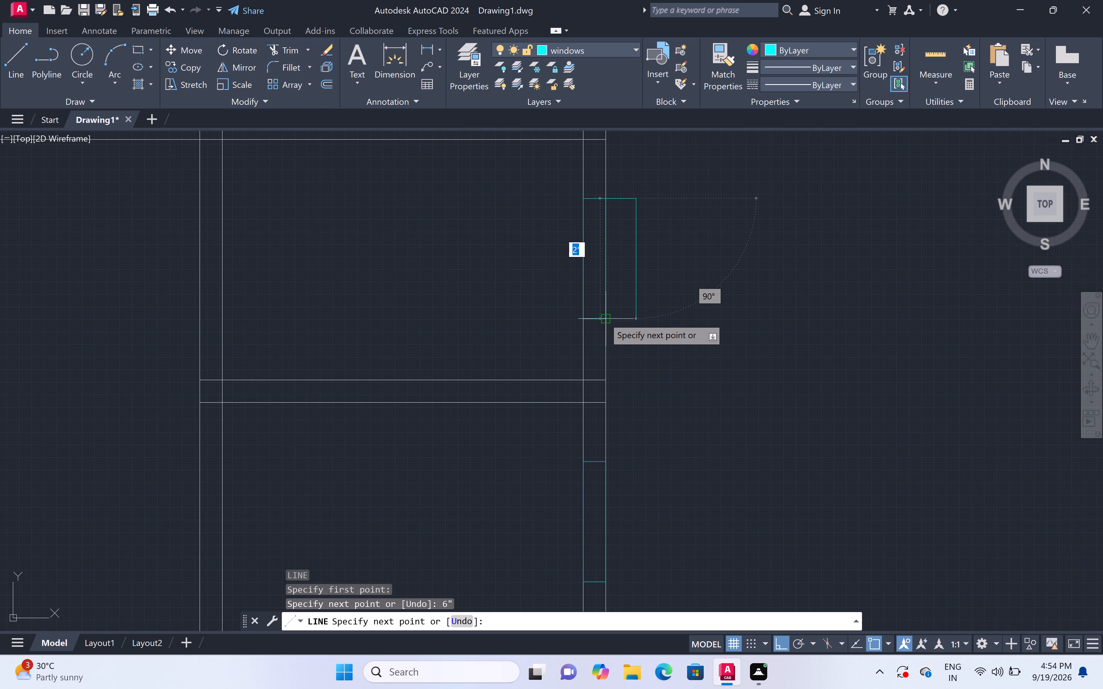
{"action": "left_click", "coordinate": [638, 317]}
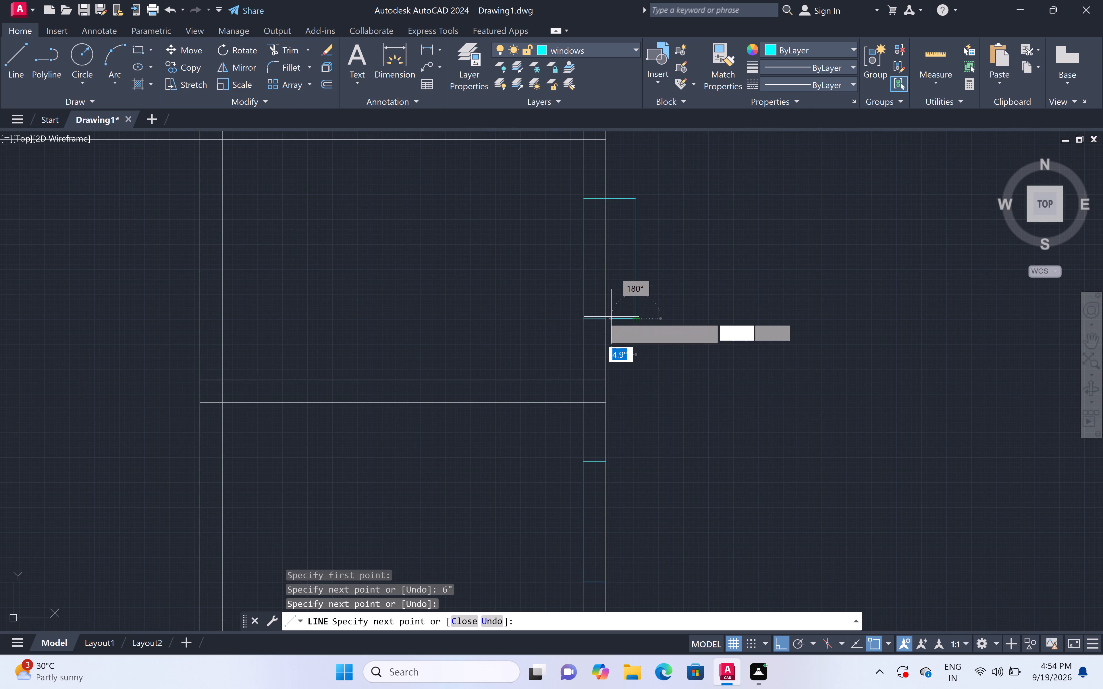
{"action": "left_click", "coordinate": [598, 317]}
{"action": "key", "text": "space"}
Draw a three-line outline projecting 6" outward and 2' long, flush with the ends of the middle small right-side room's window.
{"action": "scroll", "coordinate": [666, 304], "scroll_direction": "down", "scroll_amount": 4}
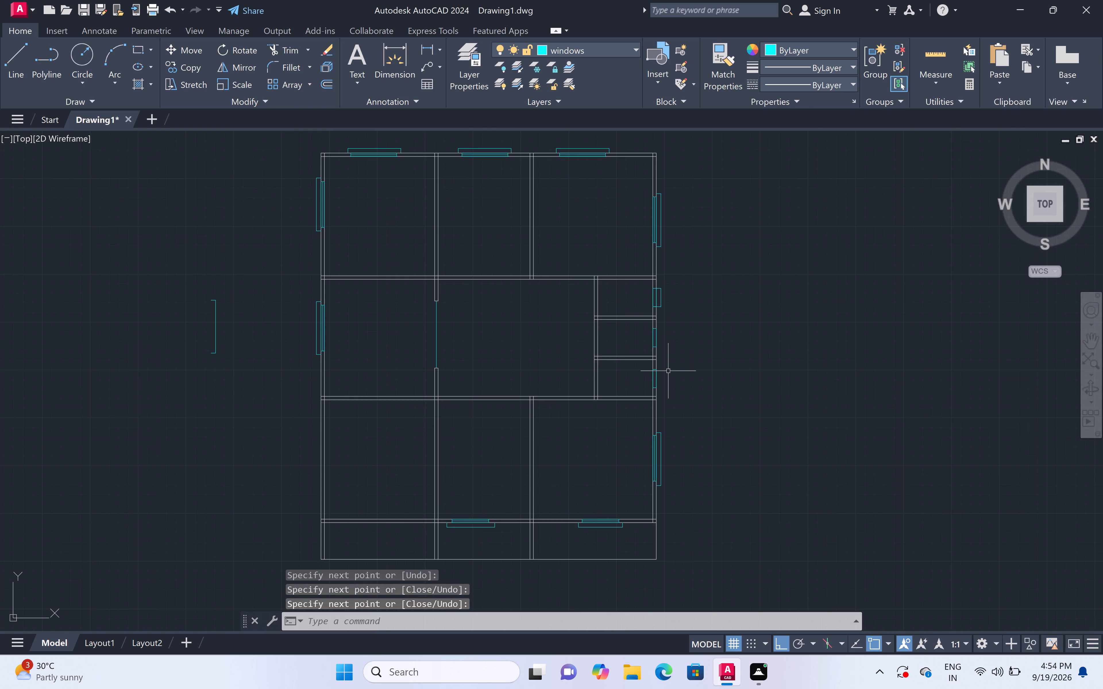
{"action": "scroll", "coordinate": [668, 371], "scroll_direction": "up", "scroll_amount": 3}
{"action": "type", "text": "l"}
{"action": "key", "text": "space"}
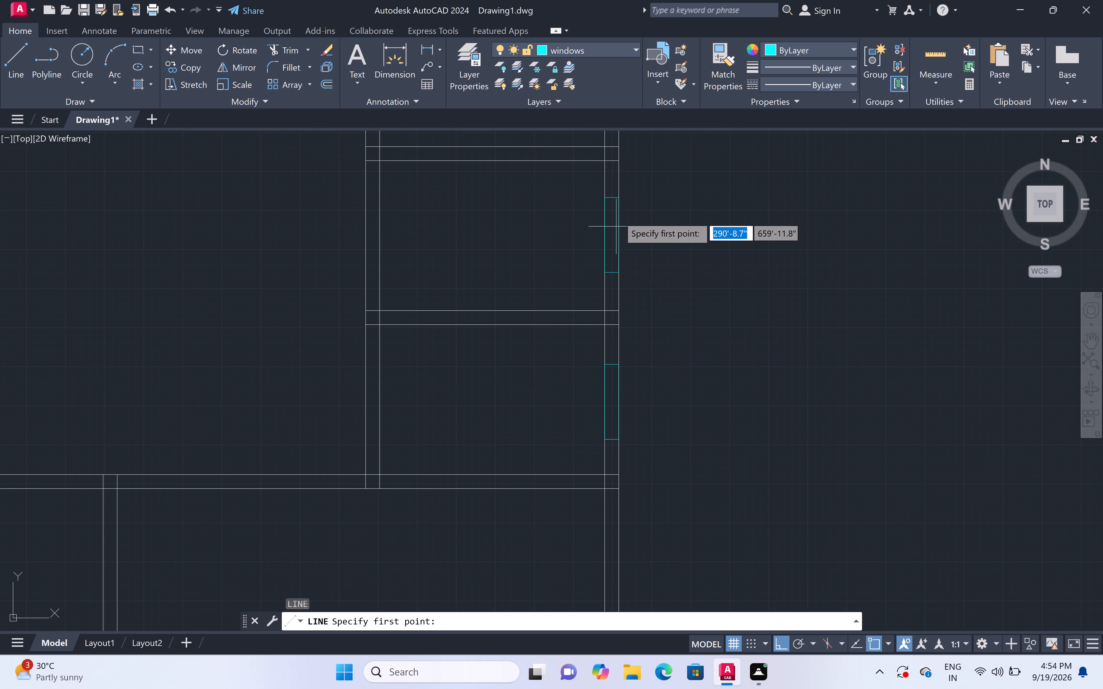
{"action": "left_click", "coordinate": [620, 197]}
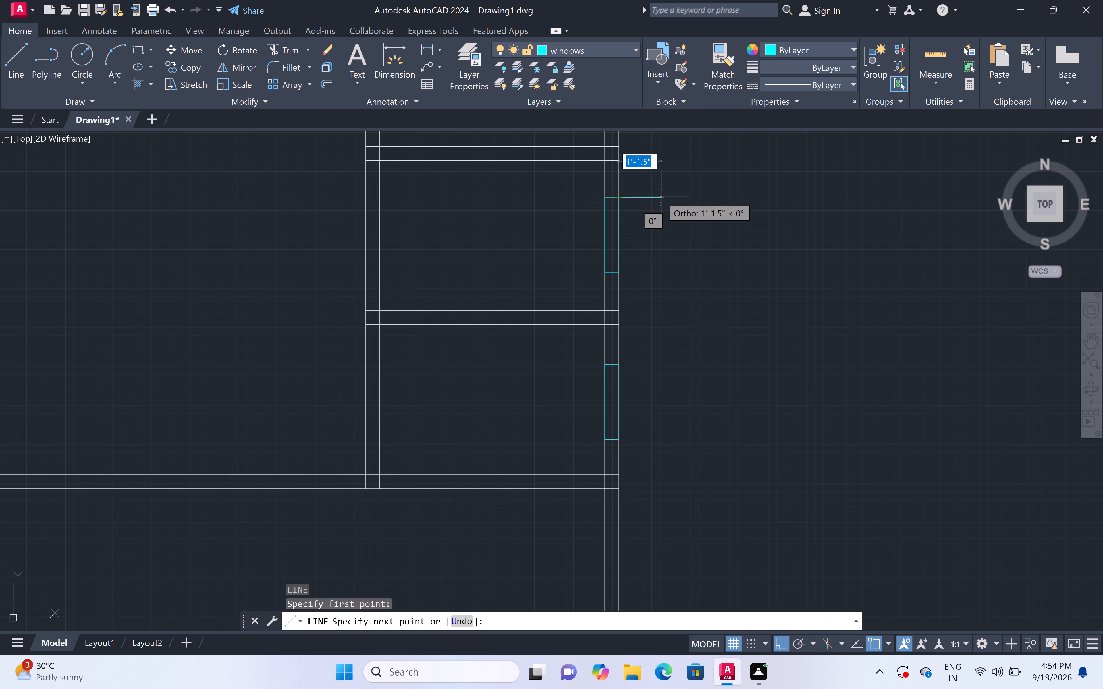
{"action": "key", "text": "6"}
{"action": "key", "text": "apostrophe"}
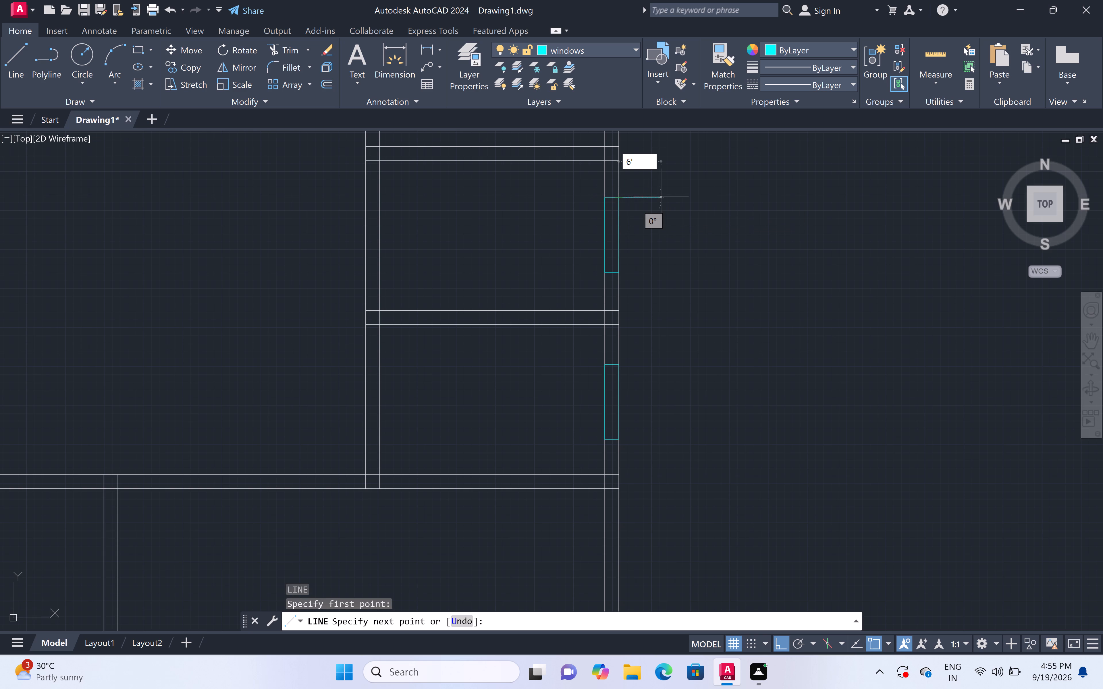
{"action": "key", "text": "BackSpace"}
{"action": "key", "text": "shift+quotedbl"}
{"action": "key", "text": "space"}
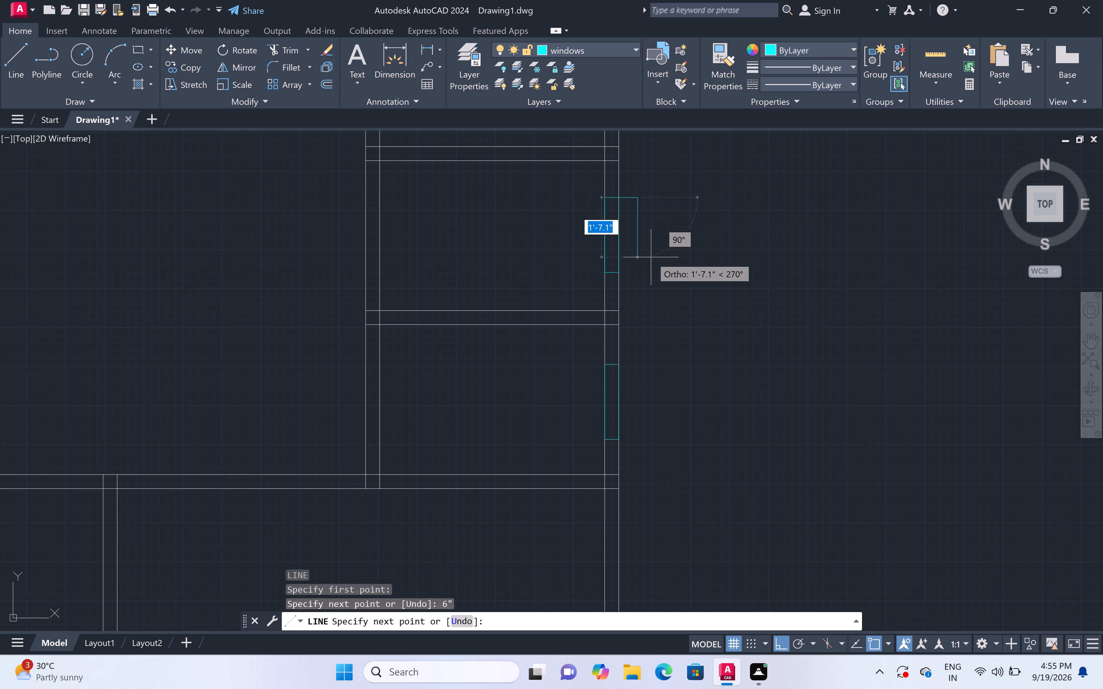
{"action": "left_click", "coordinate": [637, 272]}
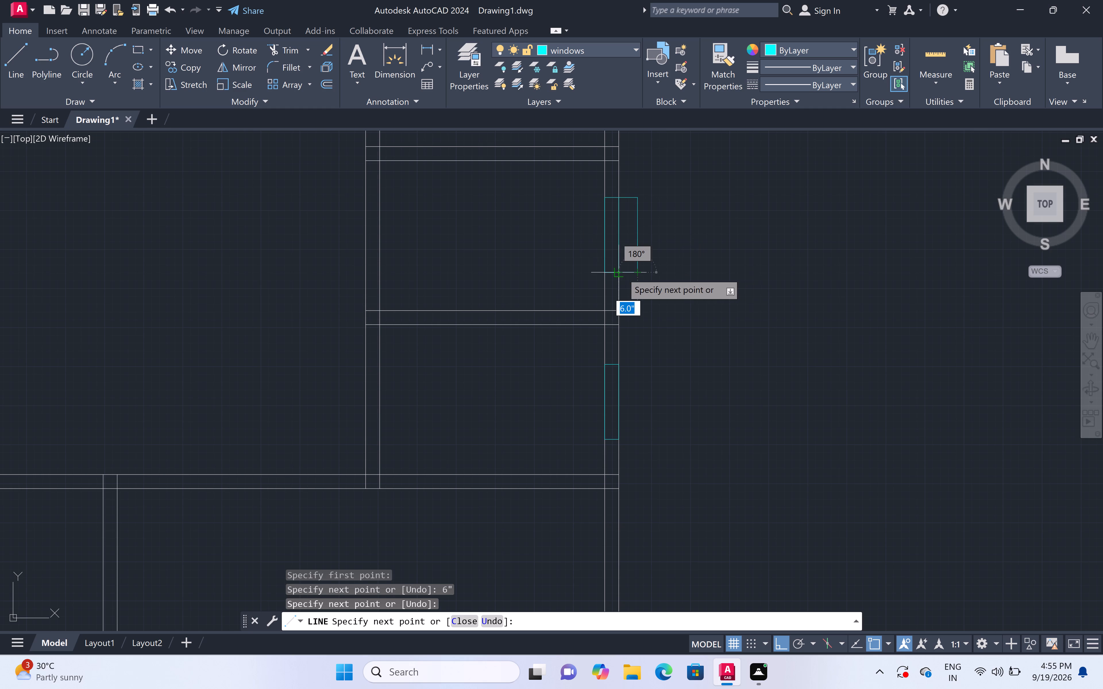
{"action": "double_click", "coordinate": [622, 272]}
{"action": "key", "text": "space"}
{"action": "scroll", "coordinate": [678, 267], "scroll_direction": "down", "scroll_amount": 5}
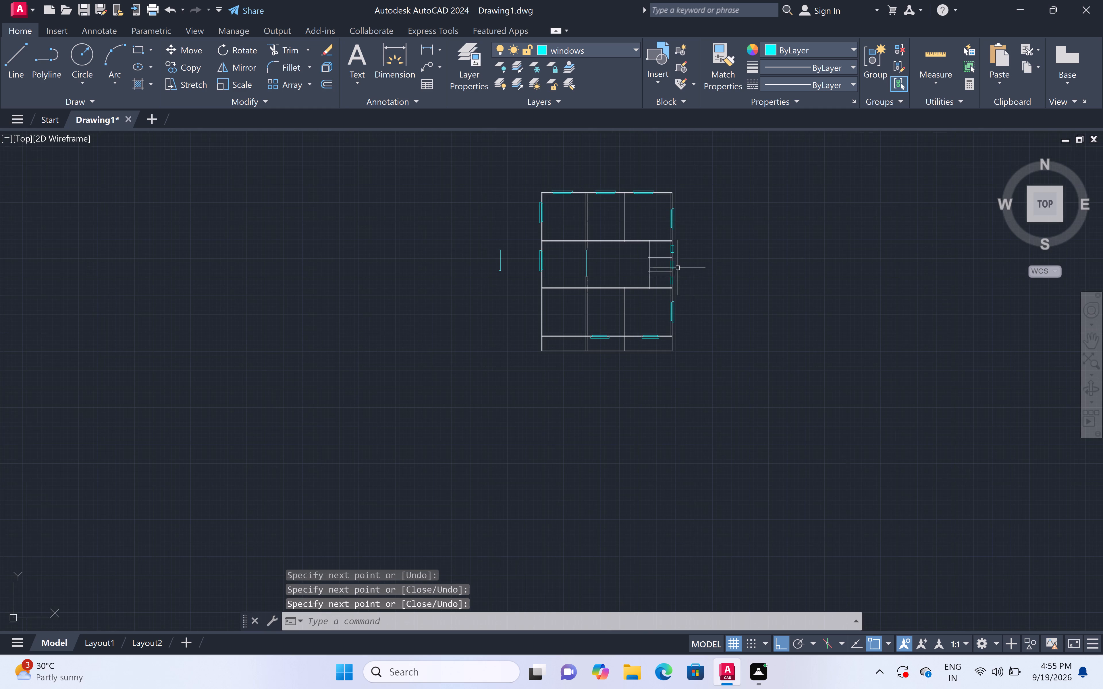
{"action": "scroll", "coordinate": [676, 282], "scroll_direction": "up", "scroll_amount": 5}
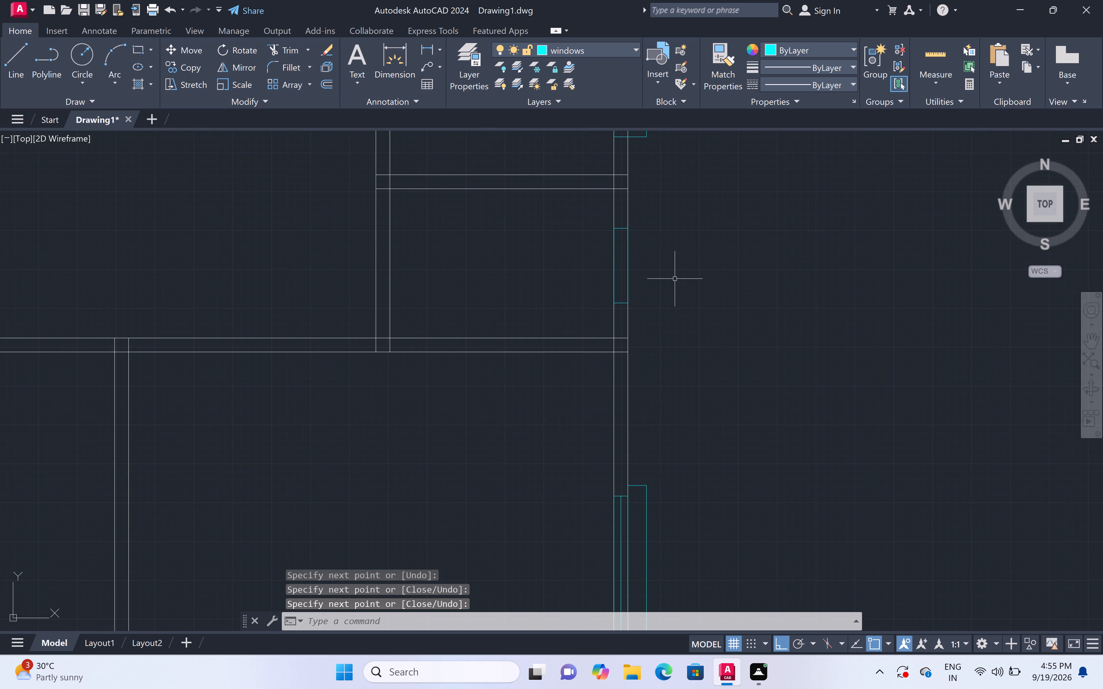
Draw a three-line outline projecting 6" outward and 2' long, flush with the ends of the lowest small right-side room's window.
{"action": "type", "text": "l"}
{"action": "key", "text": "space"}
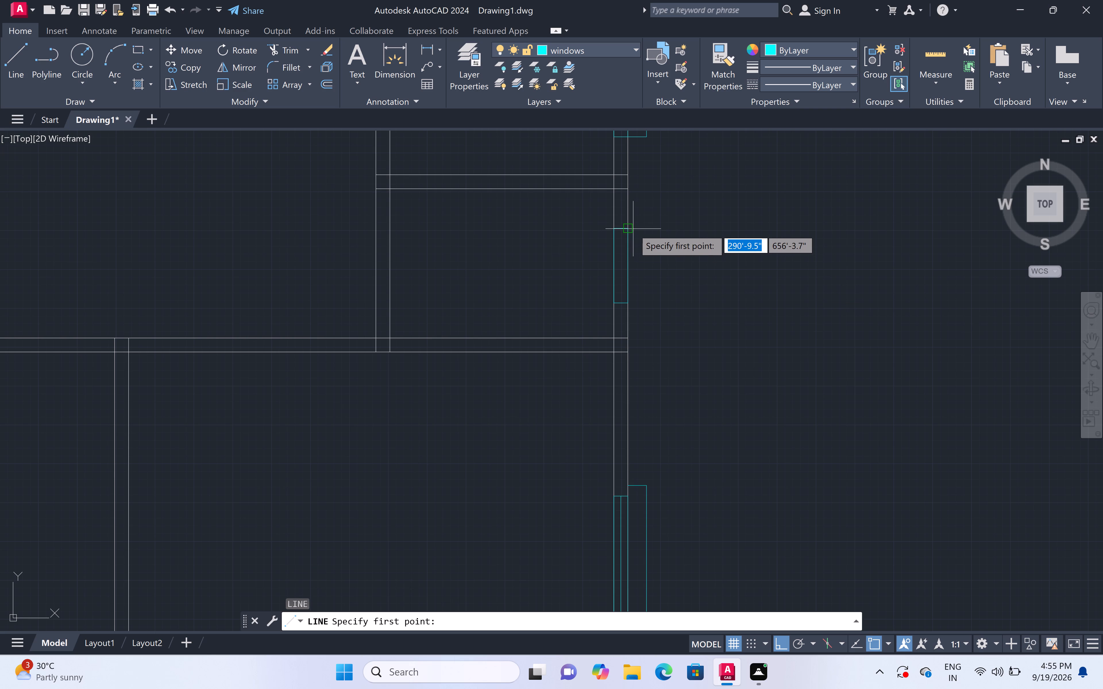
{"action": "left_click", "coordinate": [630, 227]}
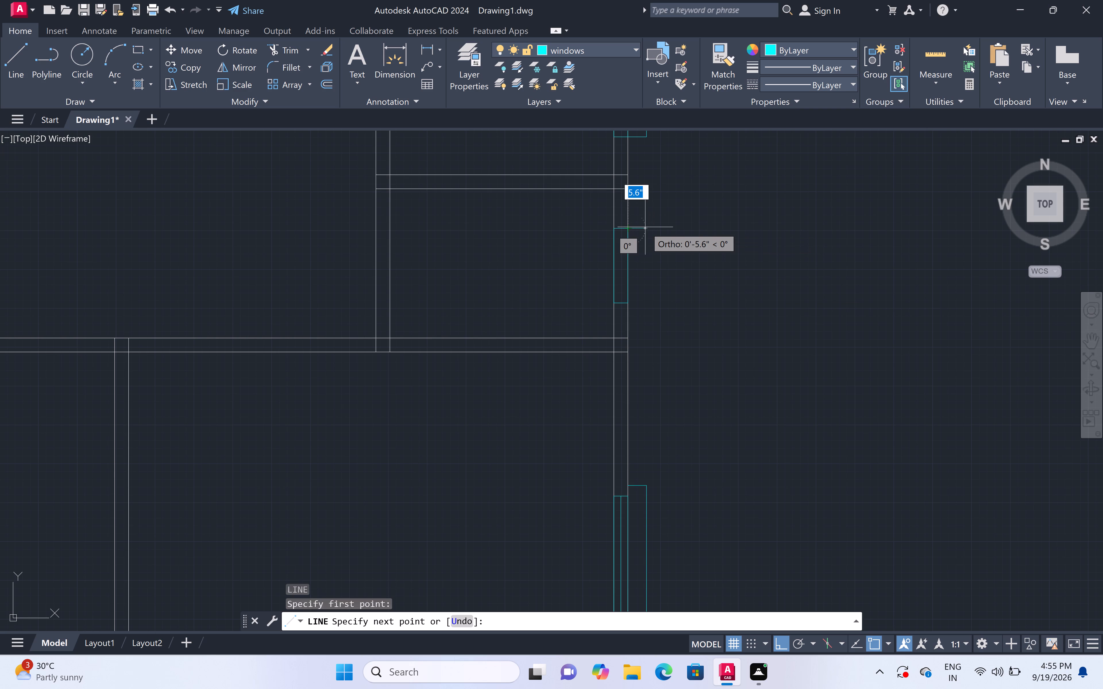
{"action": "key", "text": "6"}
{"action": "key", "text": "shift+quotedbl"}
{"action": "key", "text": "space"}
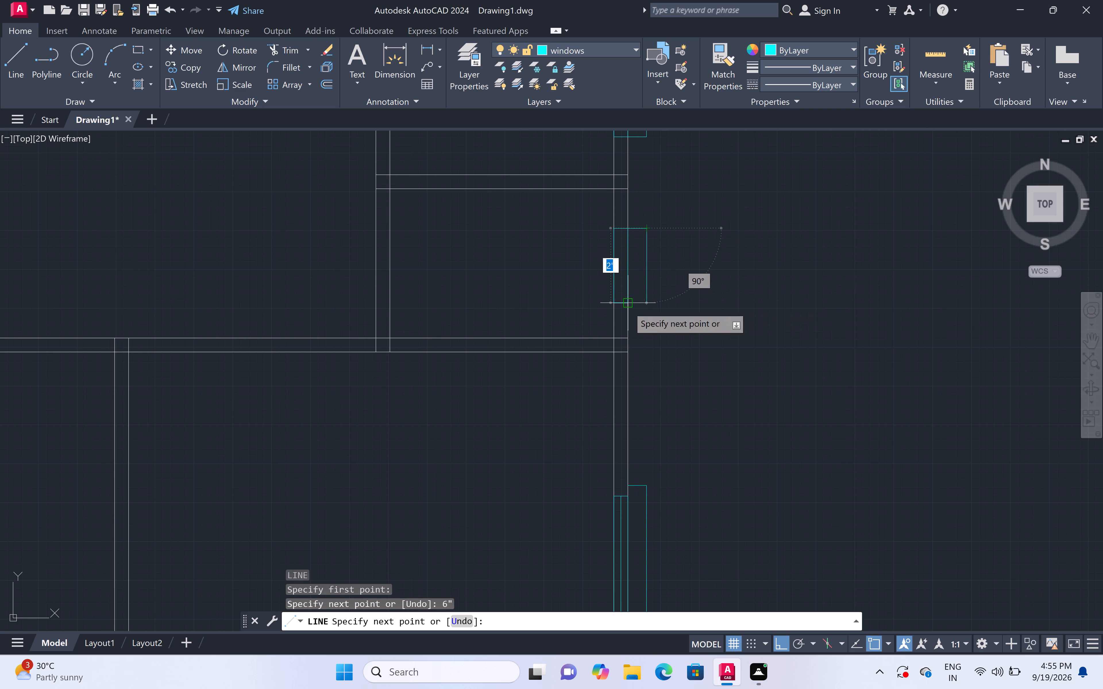
{"action": "left_click", "coordinate": [646, 302]}
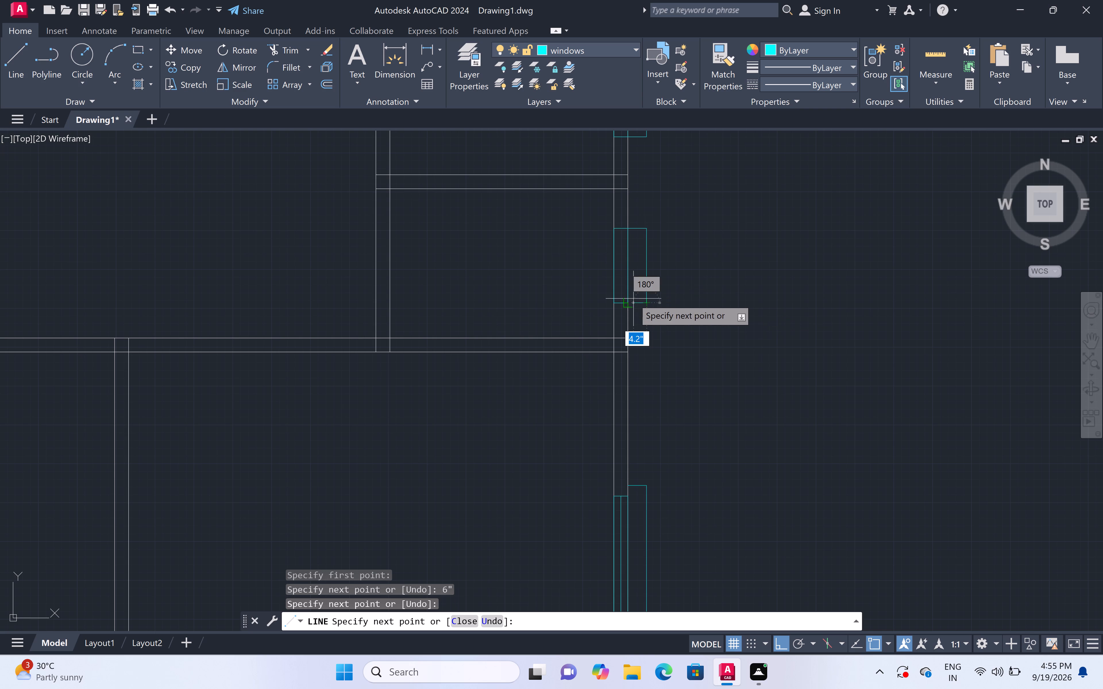
{"action": "left_click", "coordinate": [628, 301]}
{"action": "key", "text": "Escape"}
Erase the stray three-line window outline standing outside the plan to the left of the building.
{"action": "scroll", "coordinate": [715, 255], "scroll_direction": "down", "scroll_amount": 4}
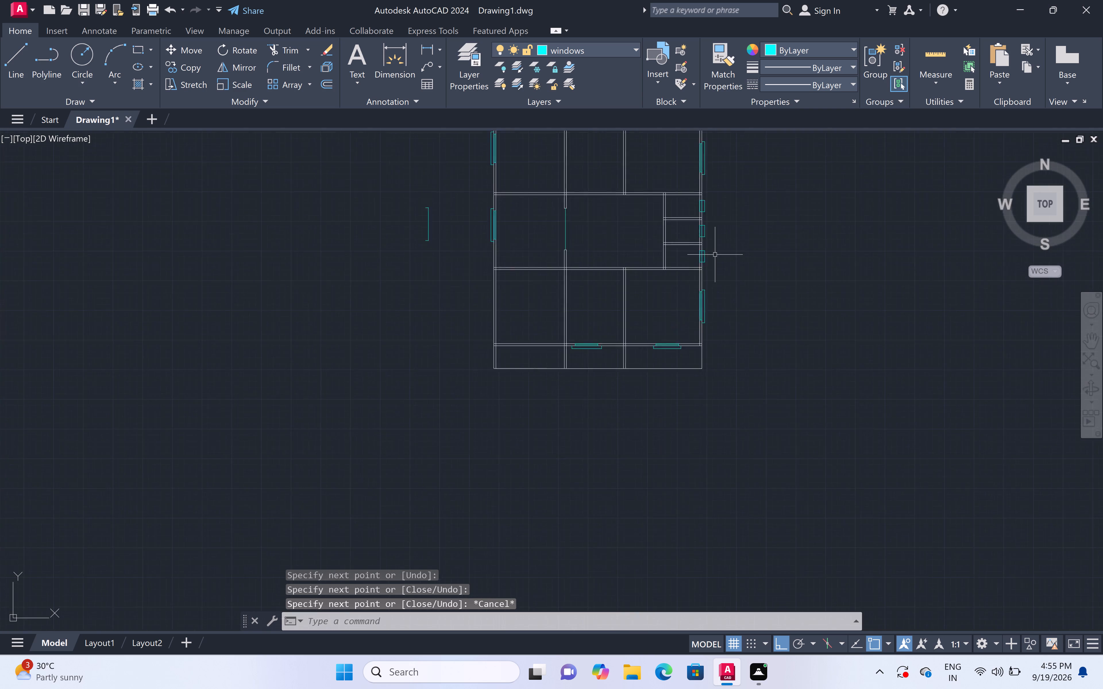
{"action": "scroll", "coordinate": [715, 255], "scroll_direction": "down", "scroll_amount": 2}
{"action": "scroll", "coordinate": [720, 204], "scroll_direction": "up", "scroll_amount": 3}
{"action": "scroll", "coordinate": [713, 209], "scroll_direction": "down", "scroll_amount": 2}
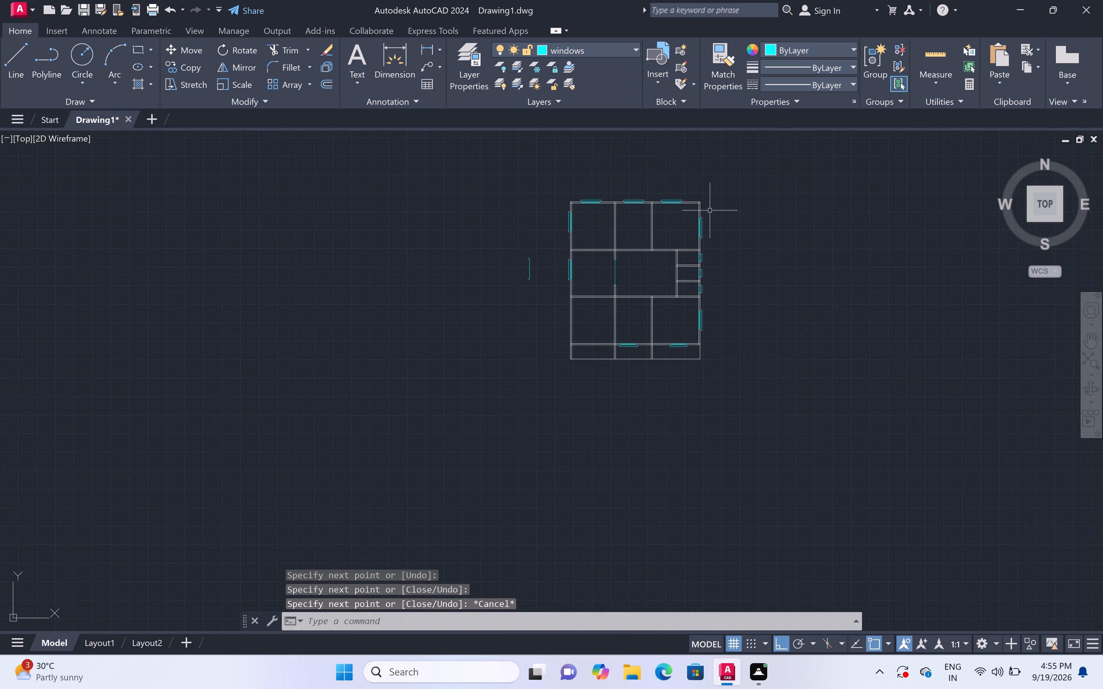
{"action": "left_click", "coordinate": [545, 247]}
{"action": "left_click", "coordinate": [500, 312]}
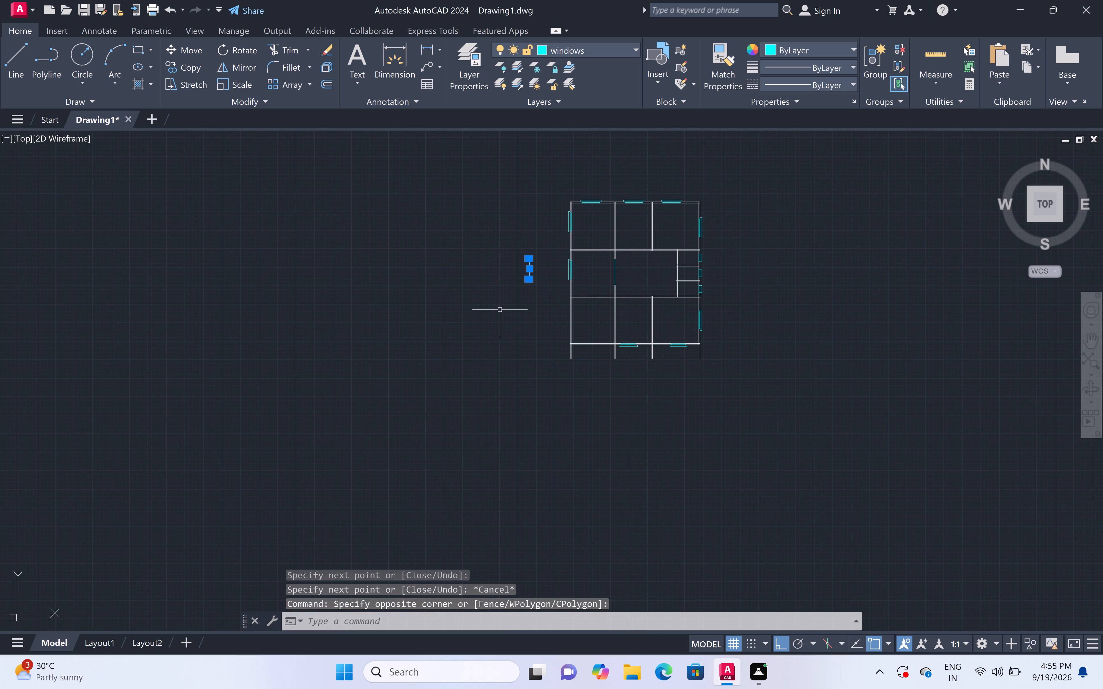
{"action": "key", "text": "Delete"}
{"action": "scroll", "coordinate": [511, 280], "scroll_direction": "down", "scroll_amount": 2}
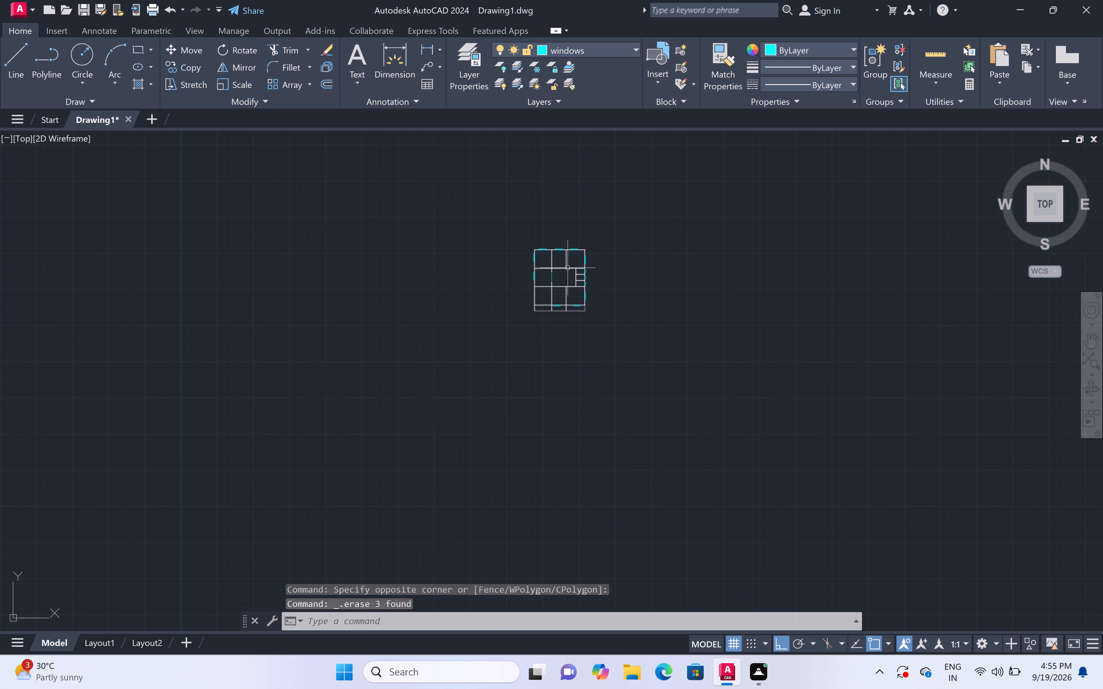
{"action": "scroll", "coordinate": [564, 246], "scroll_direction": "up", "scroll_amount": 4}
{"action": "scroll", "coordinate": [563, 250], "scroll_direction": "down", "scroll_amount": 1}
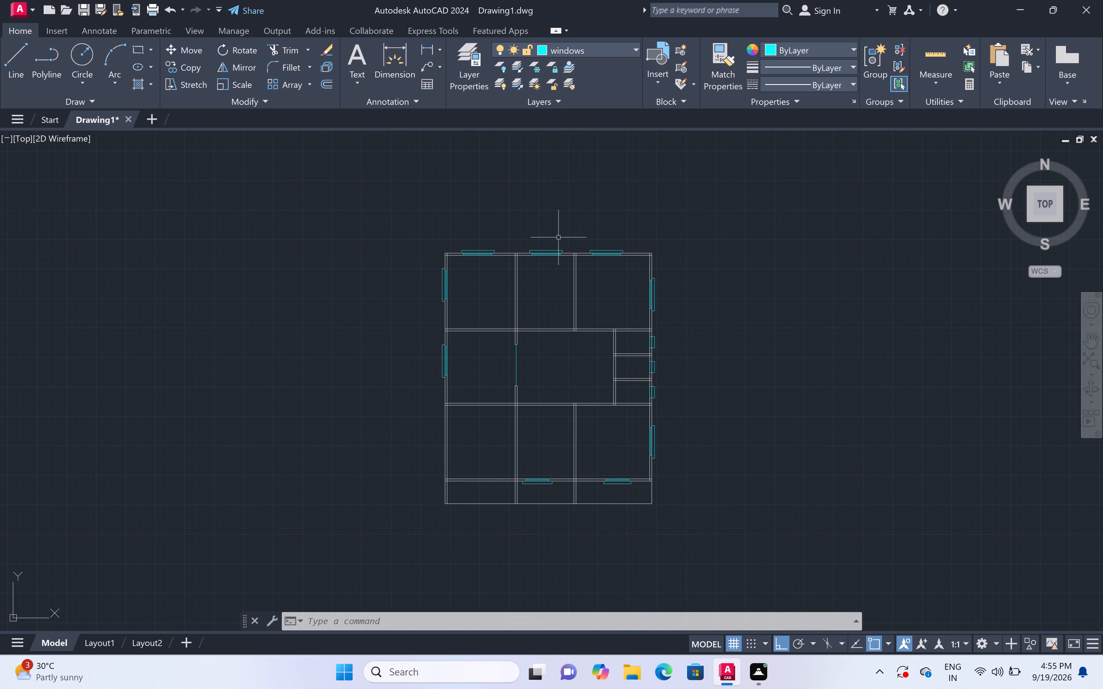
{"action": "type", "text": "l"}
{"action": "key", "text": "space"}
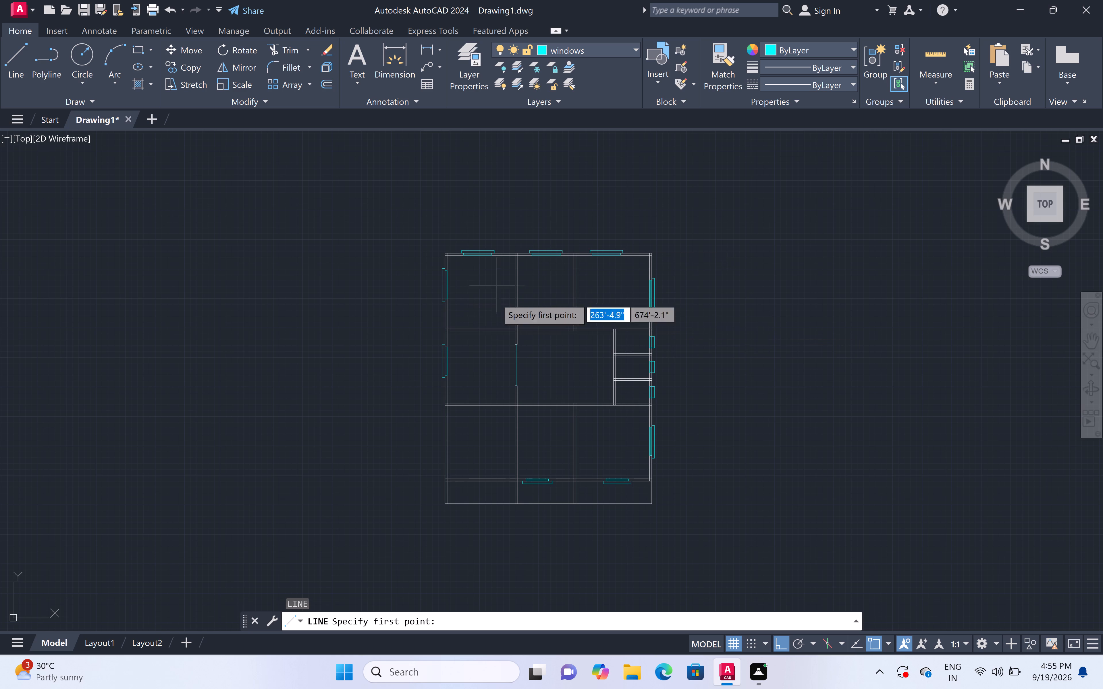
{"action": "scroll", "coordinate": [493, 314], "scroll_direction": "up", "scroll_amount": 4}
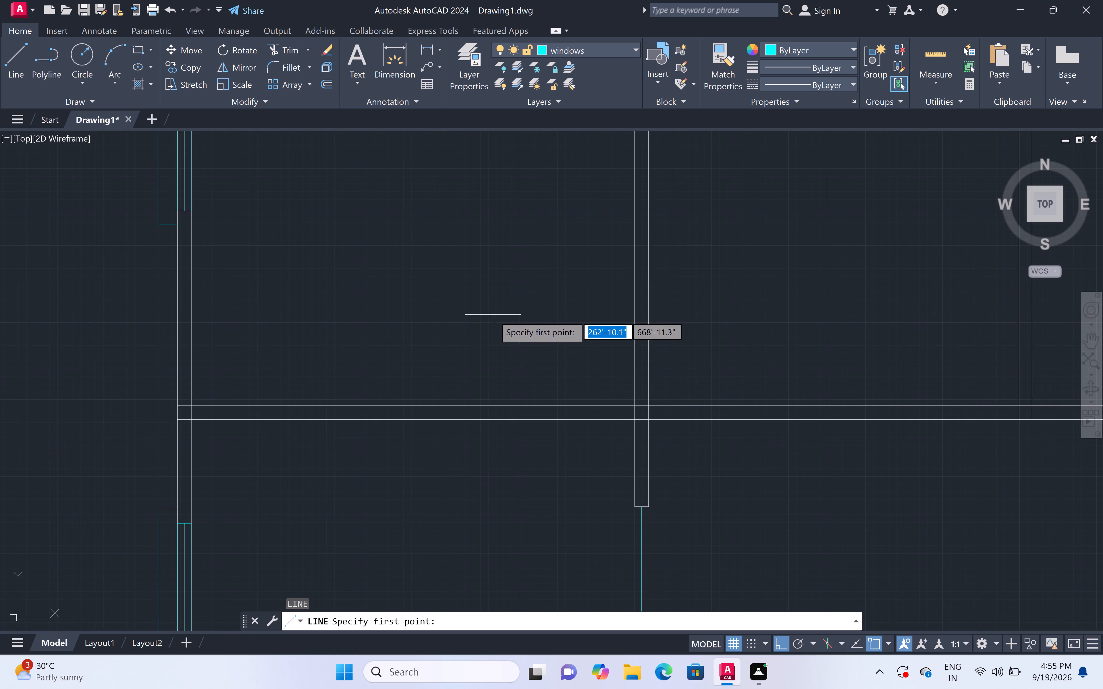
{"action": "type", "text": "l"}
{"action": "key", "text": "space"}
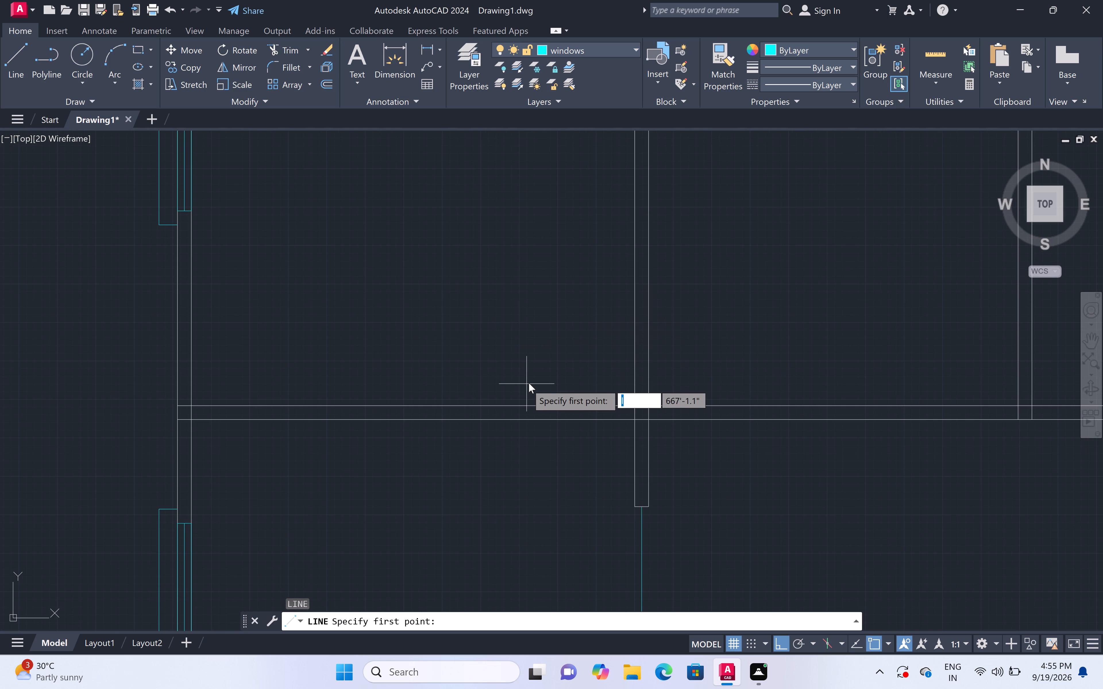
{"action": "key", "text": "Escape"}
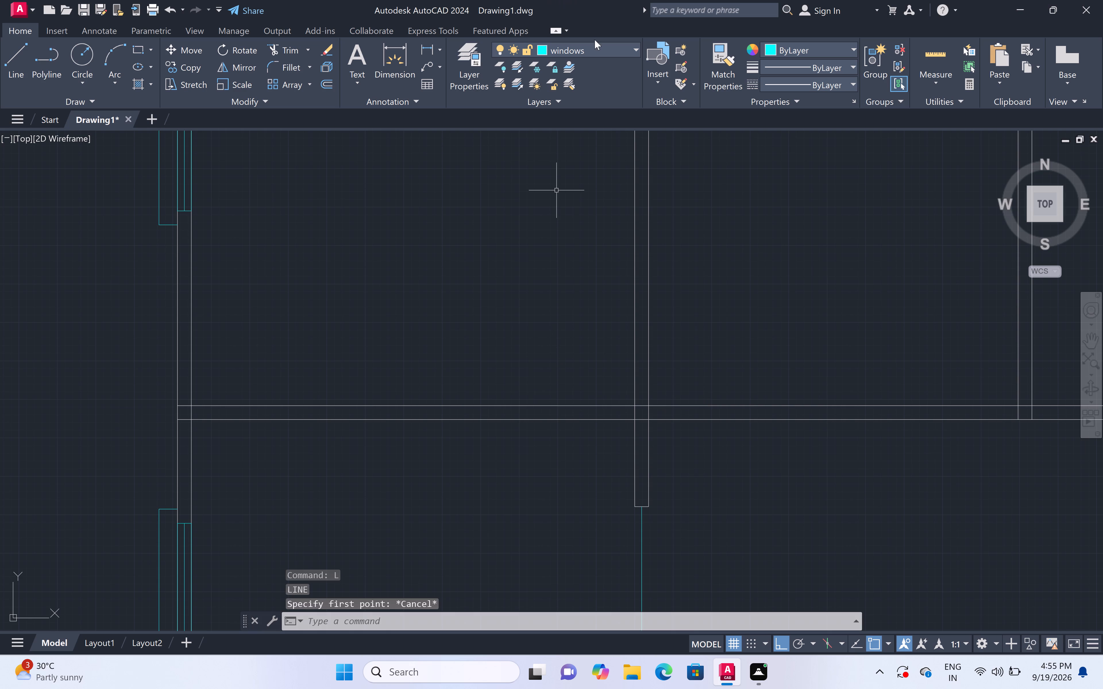
Make layer 0 the current layer.
{"action": "left_click", "coordinate": [637, 47]}
{"action": "left_click", "coordinate": [618, 73]}
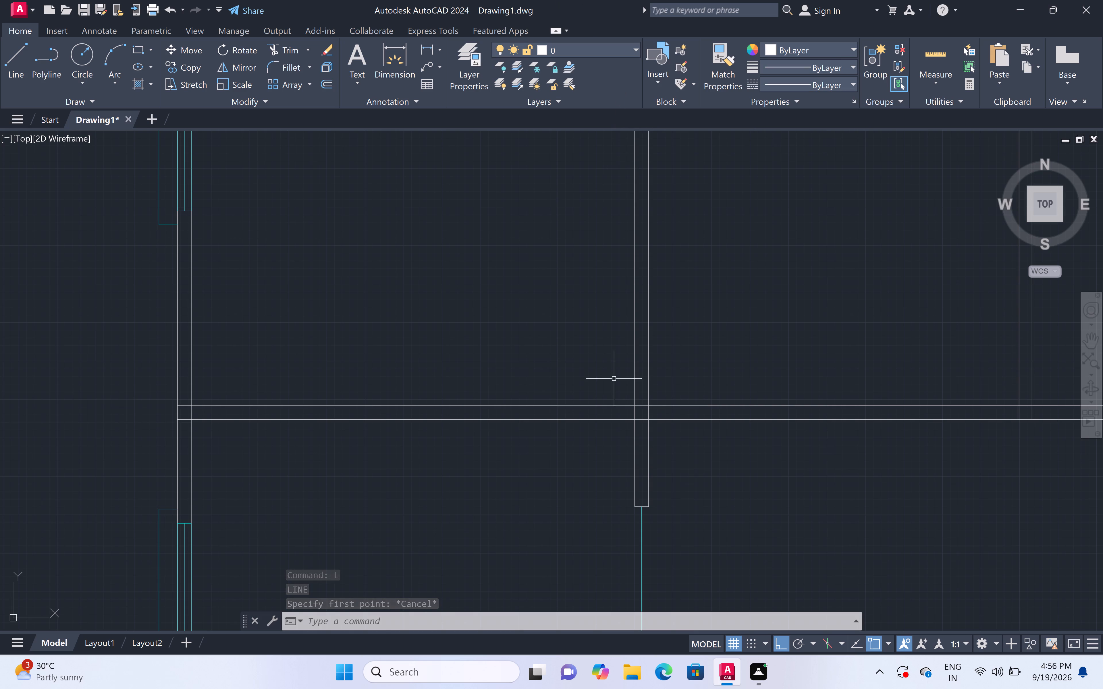
Draw the upper-left room's door in its bottom wall: 6" offset left of the partition, 3' upright leaf, 3' opening leftward, and a closing jamb across the wall.
{"action": "type", "text": "l"}
{"action": "key", "text": "space"}
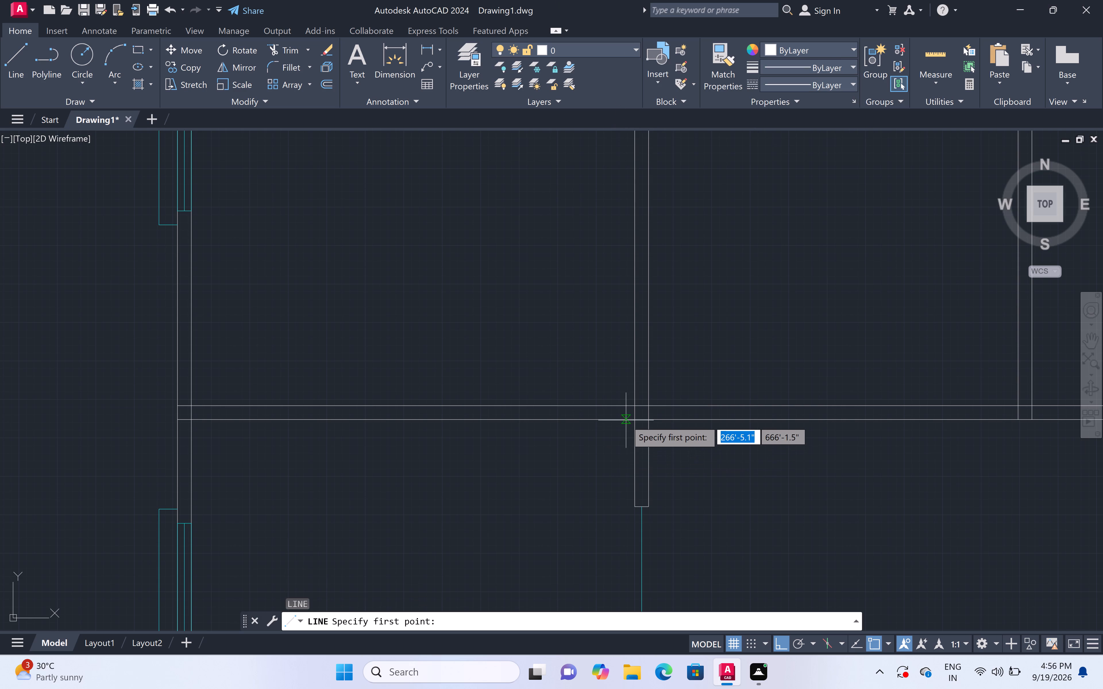
{"action": "left_click", "coordinate": [632, 419]}
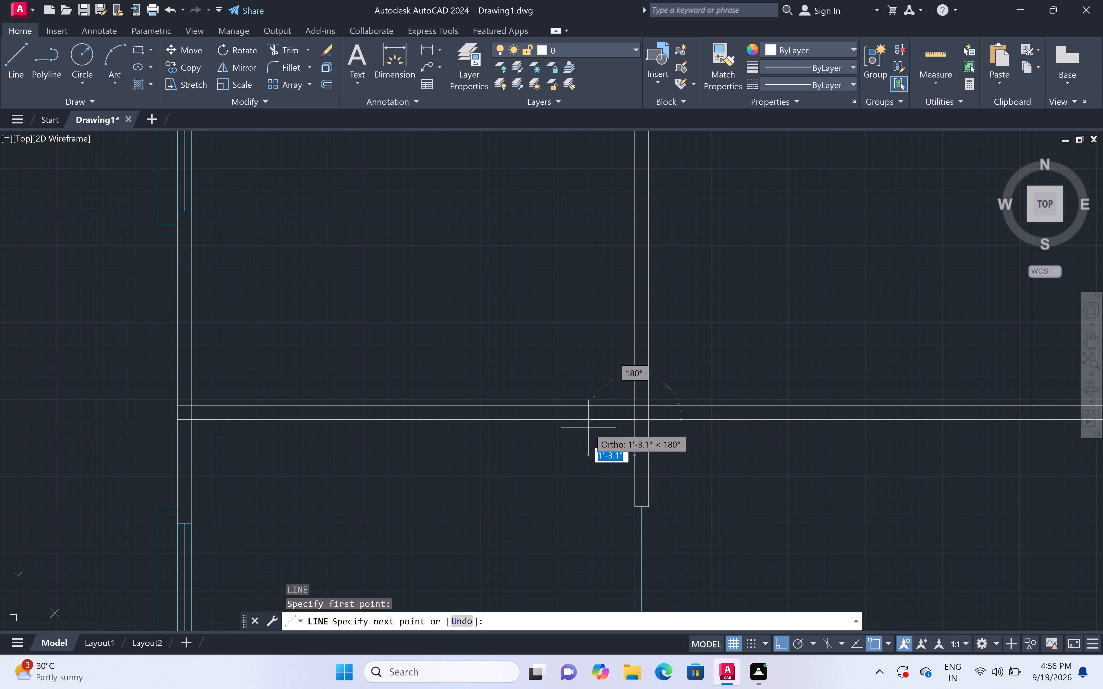
{"action": "key", "text": "6"}
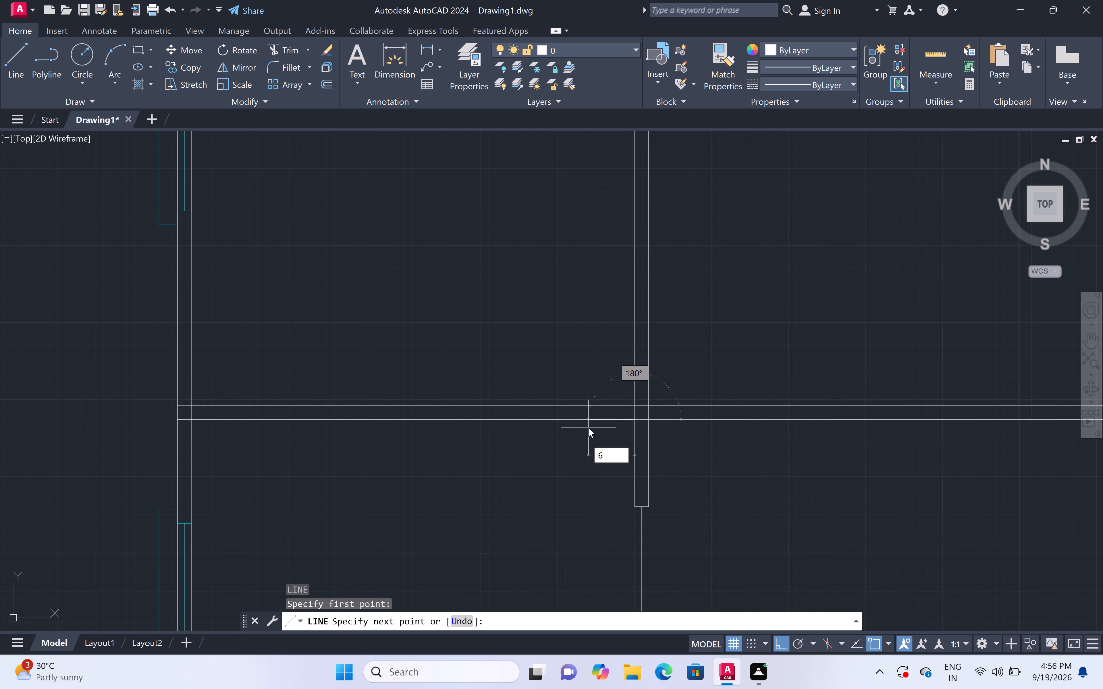
{"action": "type", "text": "\""}
{"action": "key", "text": "space"}
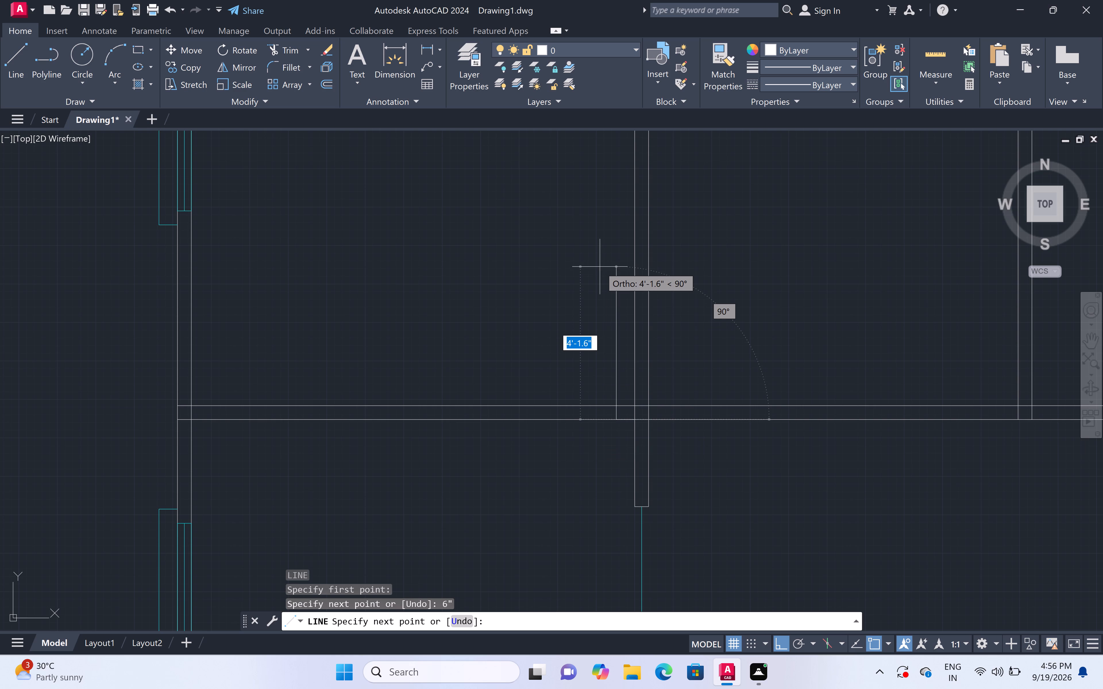
{"action": "type", "text": "3'"}
{"action": "key", "text": "space"}
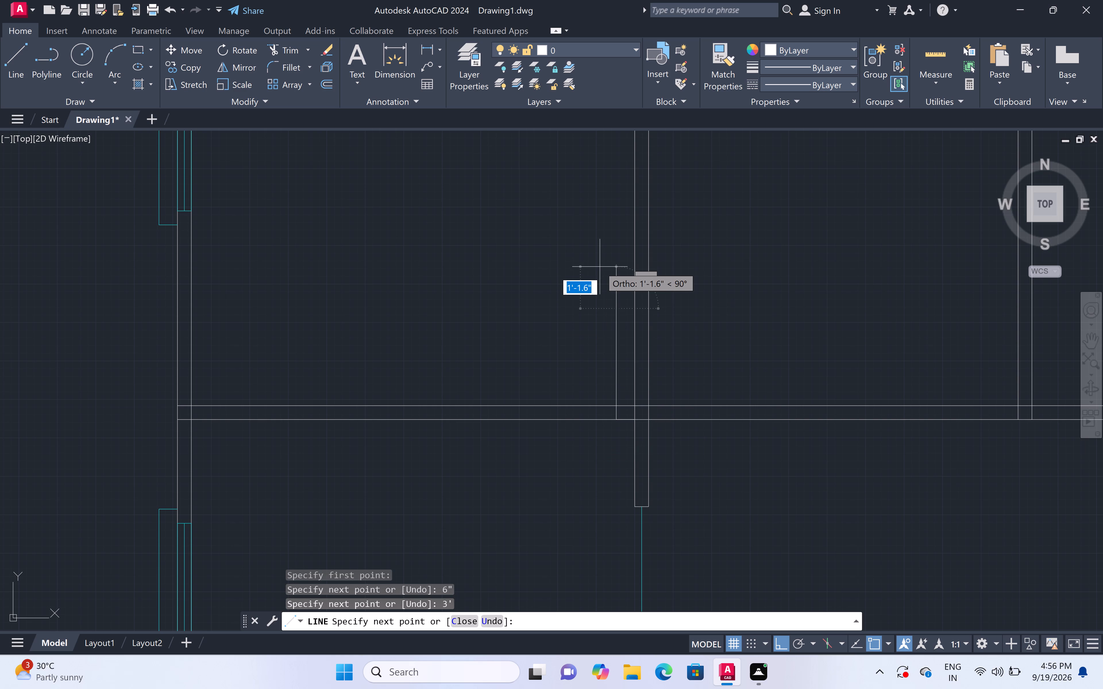
{"action": "left_click", "coordinate": [620, 421]}
{"action": "type", "text": "3'"}
{"action": "key", "text": "space"}
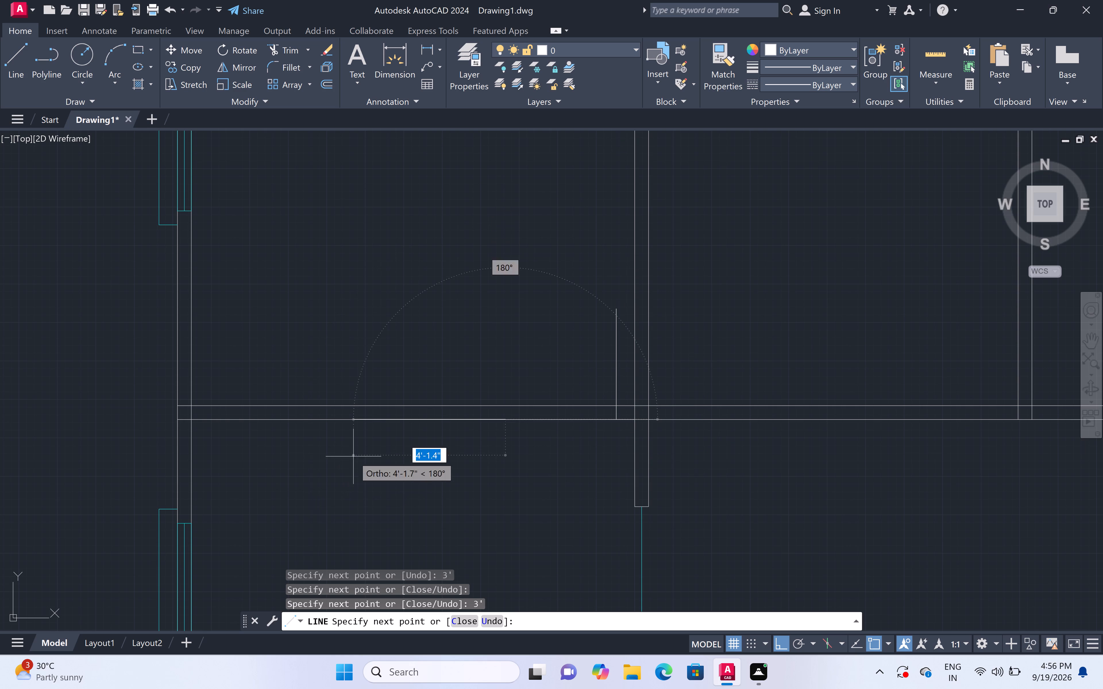
{"action": "left_click", "coordinate": [509, 405]}
{"action": "key", "text": "Escape"}
Draw the upper-middle room's door in its bottom wall: 6" offset right of the left partition, 3' upright leaf, 3' opening rightward, and a closing jamb.
{"action": "scroll", "coordinate": [532, 388], "scroll_direction": "down", "scroll_amount": 2}
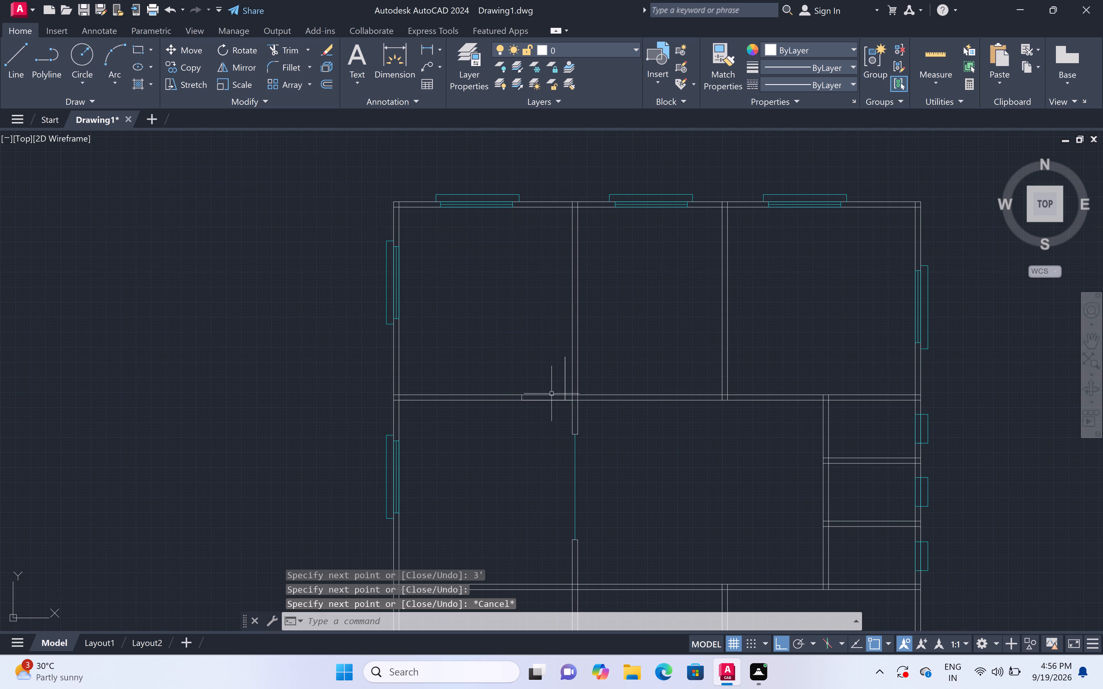
{"action": "scroll", "coordinate": [612, 390], "scroll_direction": "up", "scroll_amount": 3}
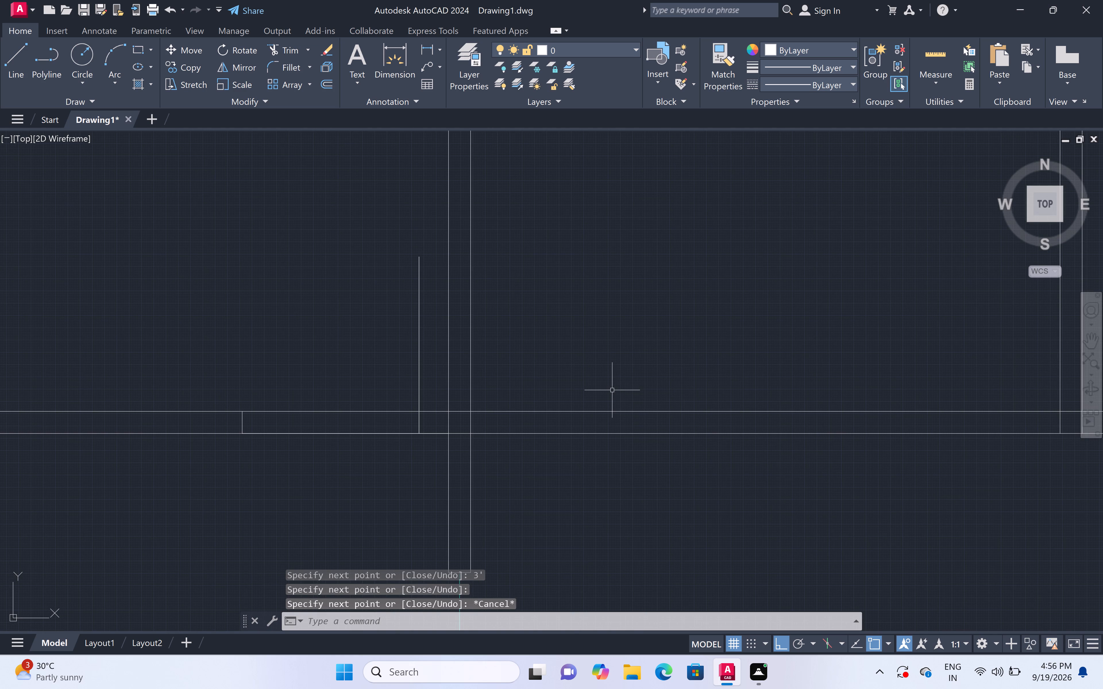
{"action": "type", "text": "l"}
{"action": "key", "text": "space"}
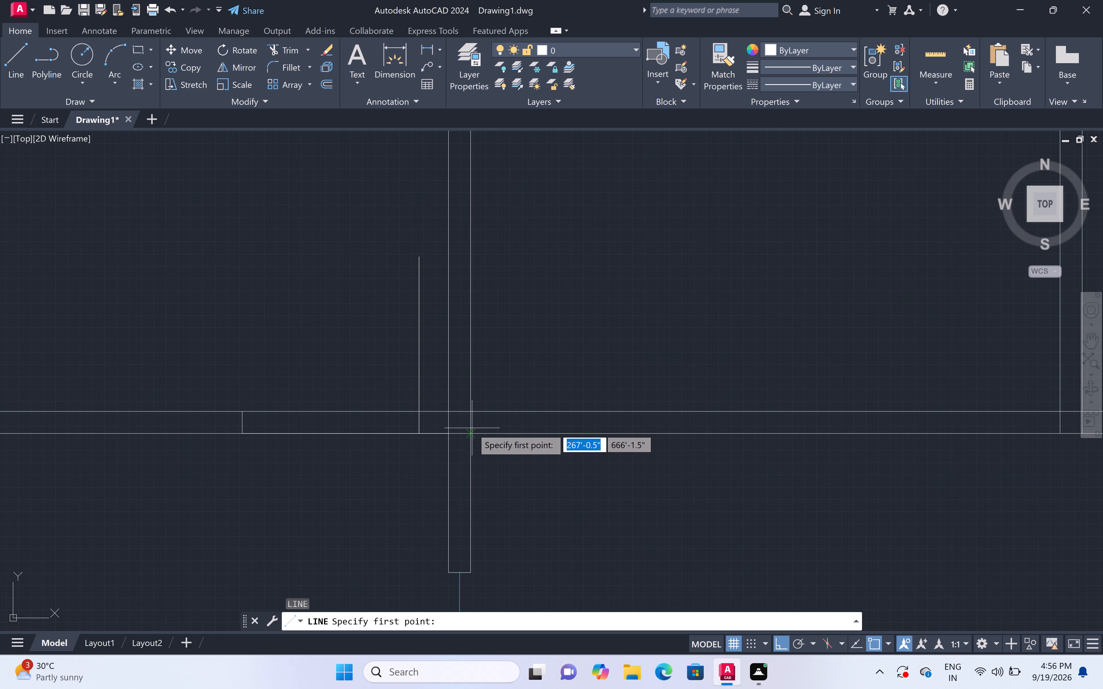
{"action": "left_click", "coordinate": [471, 432]}
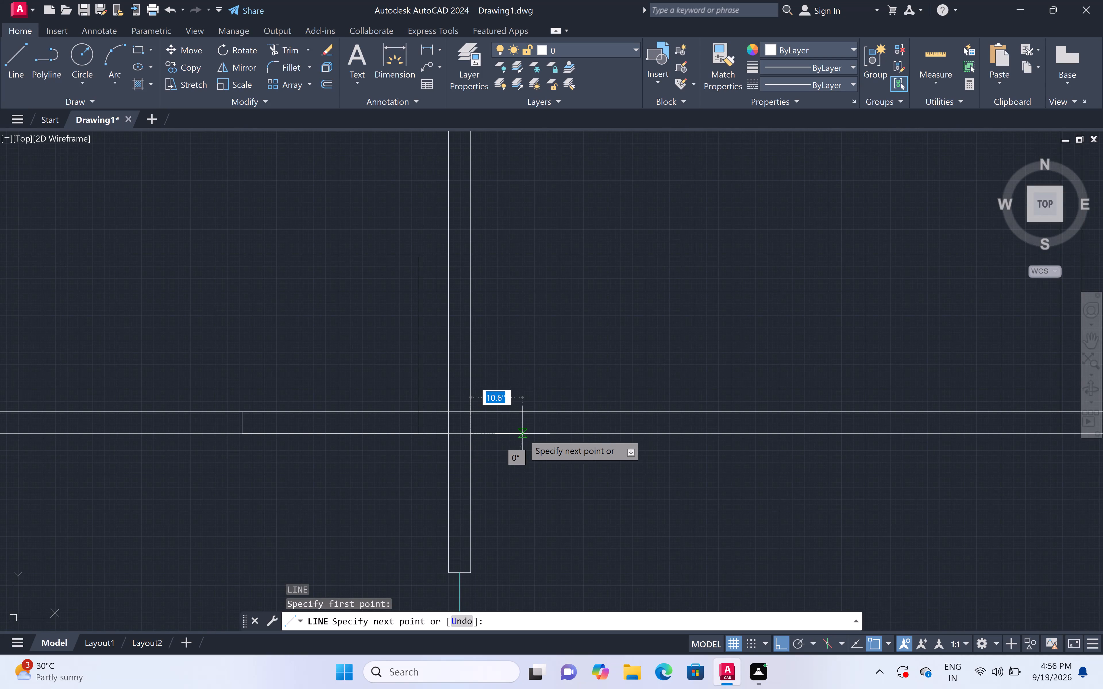
{"action": "type", "text": "6\""}
{"action": "key", "text": "space"}
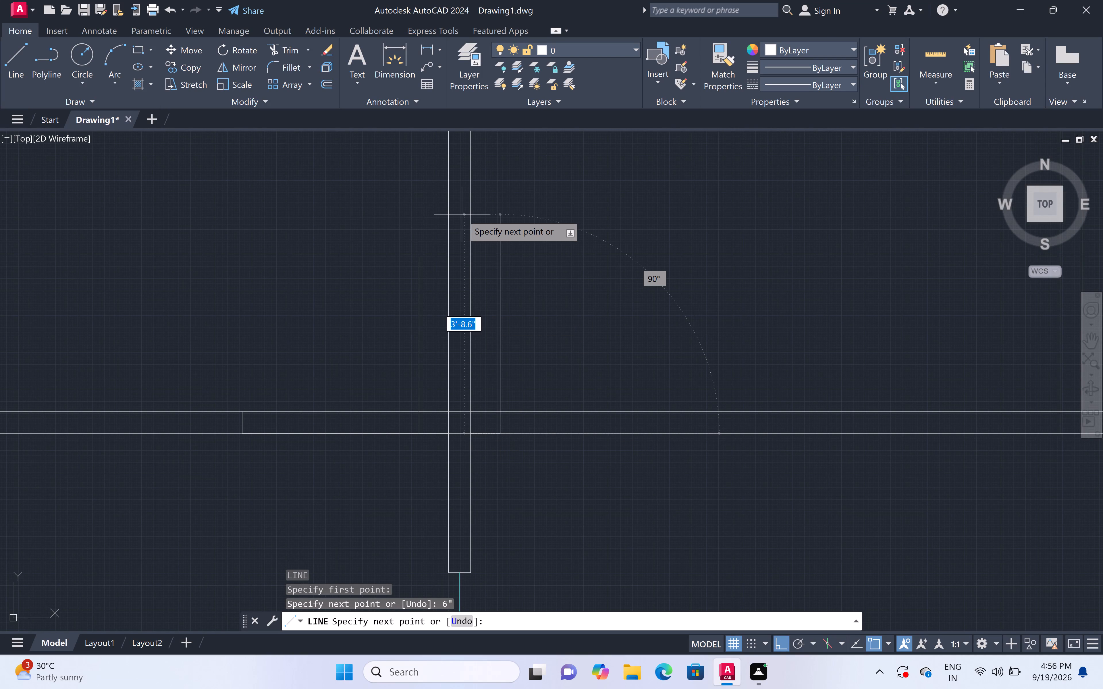
{"action": "type", "text": "3'"}
{"action": "key", "text": "space"}
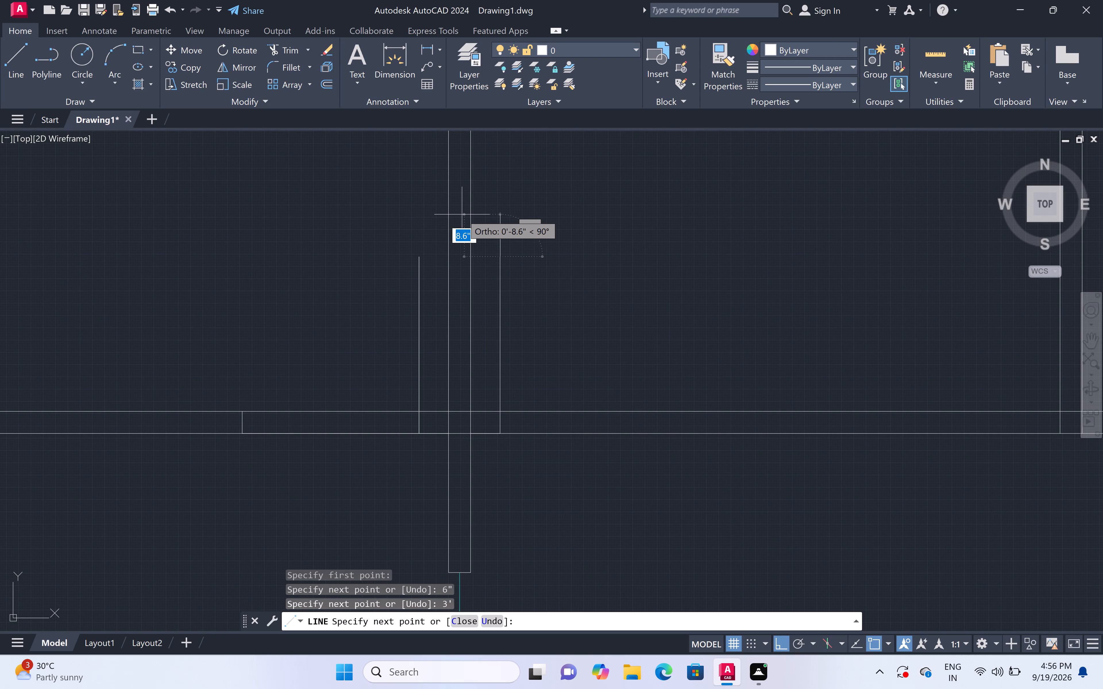
{"action": "left_click", "coordinate": [502, 434]}
{"action": "type", "text": "3'"}
{"action": "key", "text": "space"}
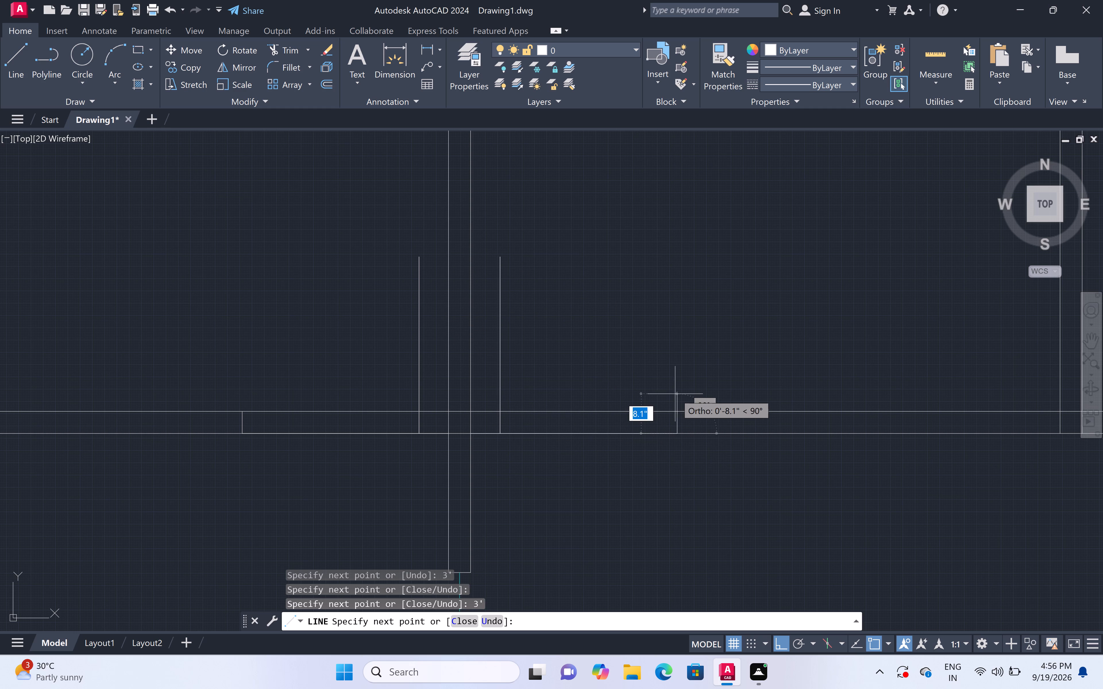
{"action": "left_click", "coordinate": [678, 414]}
{"action": "key", "text": "Escape"}
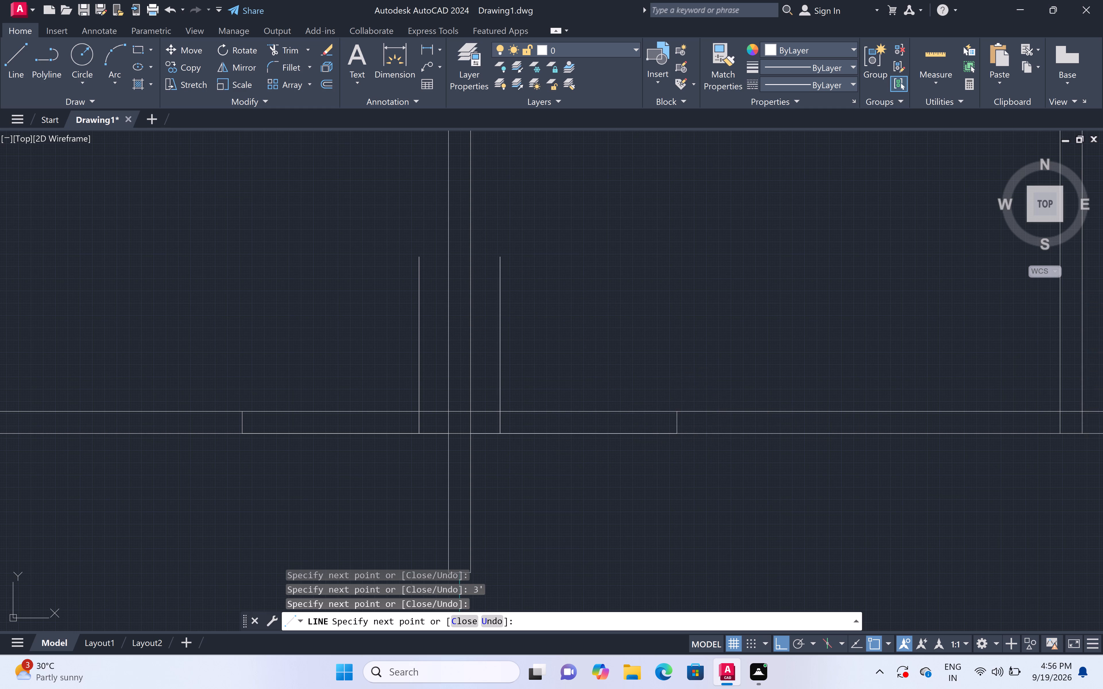
Draw the upper-right room's door in its bottom wall: 6" offset right of the partition, 3' upright leaf, 3' opening rightward, and a closing jamb.
{"action": "scroll", "coordinate": [711, 400], "scroll_direction": "down", "scroll_amount": 3}
{"action": "scroll", "coordinate": [772, 403], "scroll_direction": "down", "scroll_amount": 1}
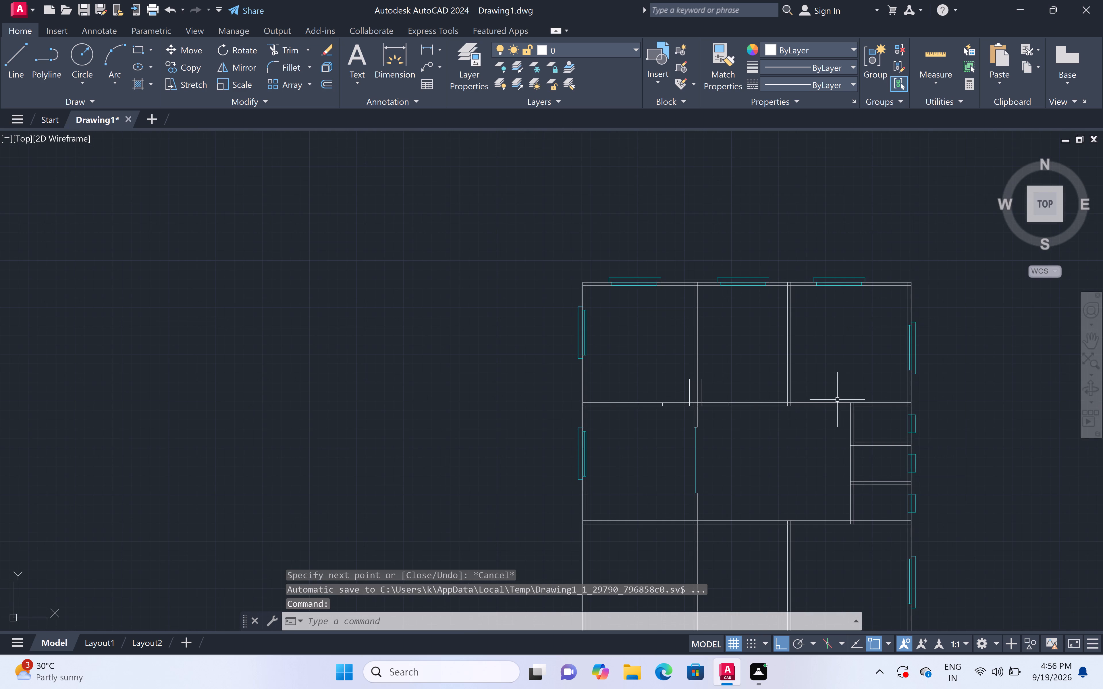
{"action": "scroll", "coordinate": [837, 400], "scroll_direction": "up", "scroll_amount": 2}
{"action": "type", "text": "l"}
{"action": "key", "text": "space"}
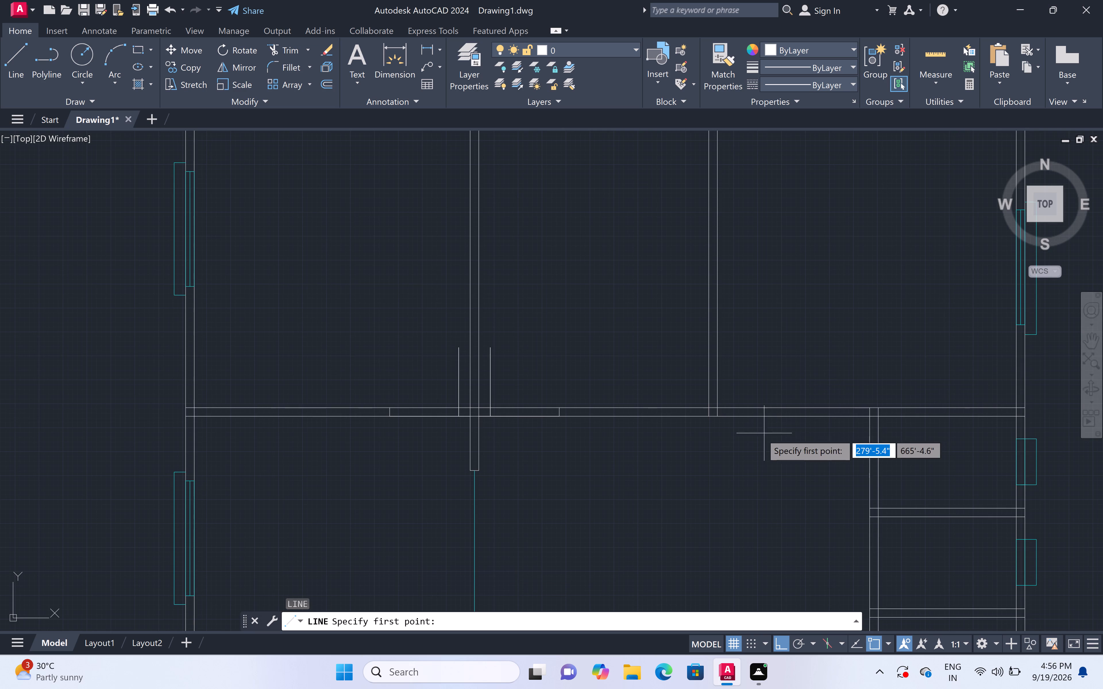
{"action": "scroll", "coordinate": [723, 421], "scroll_direction": "up", "scroll_amount": 2}
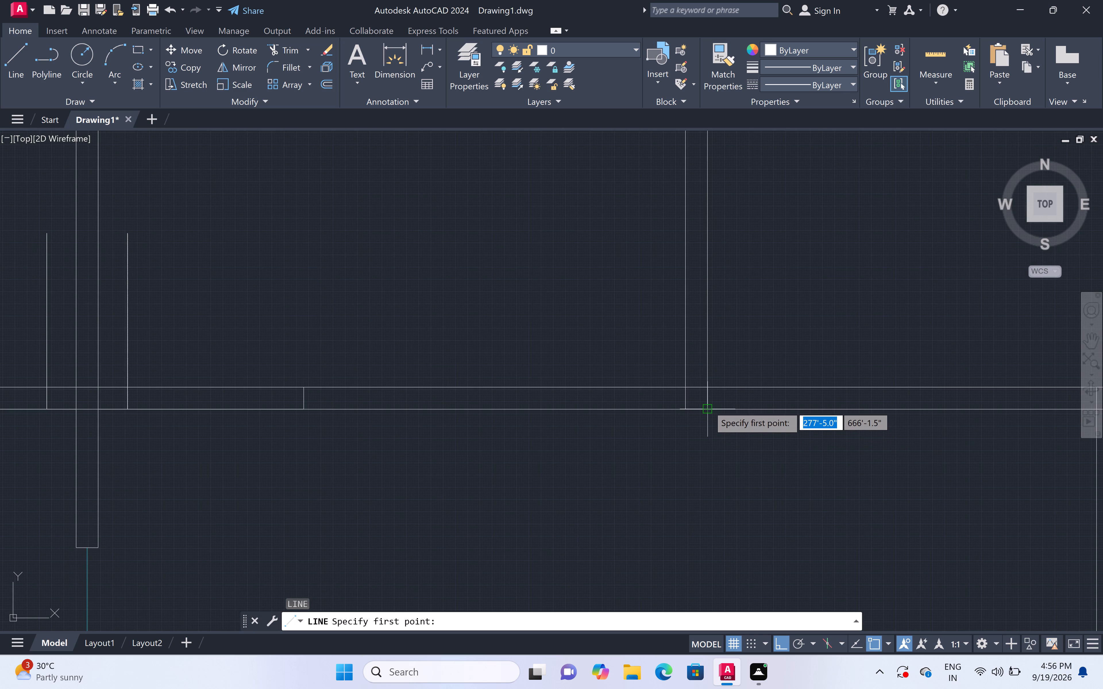
{"action": "left_click", "coordinate": [709, 406]}
{"action": "type", "text": "6\""}
{"action": "key", "text": "space"}
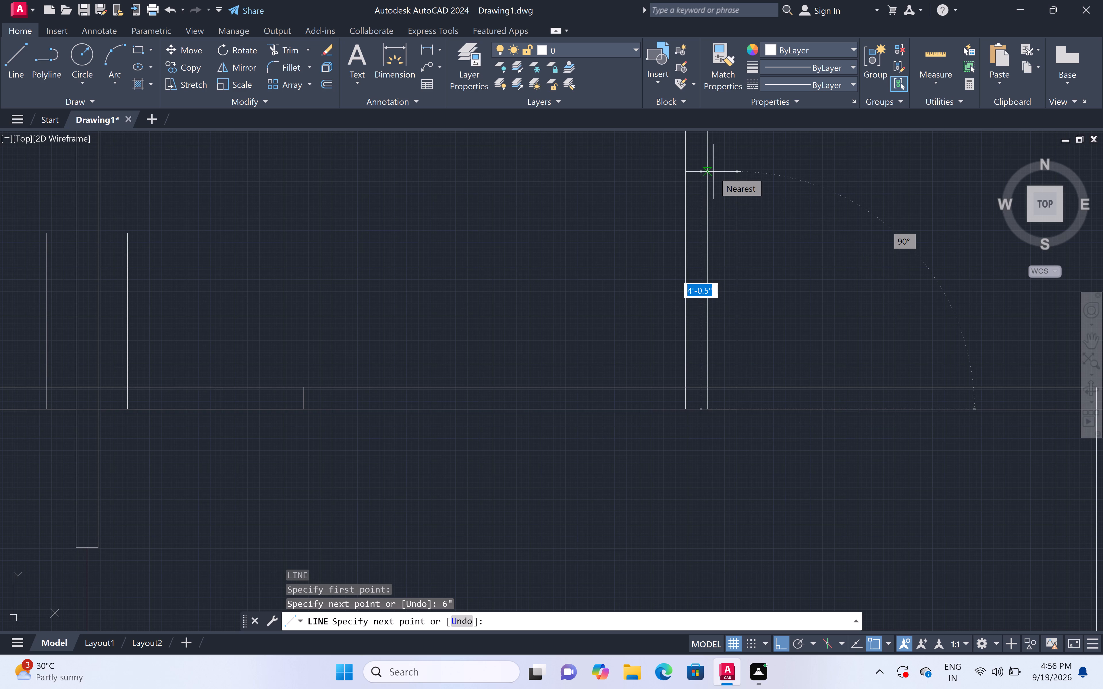
{"action": "key", "text": "3"}
{"action": "type", "text": "'"}
{"action": "key", "text": "space"}
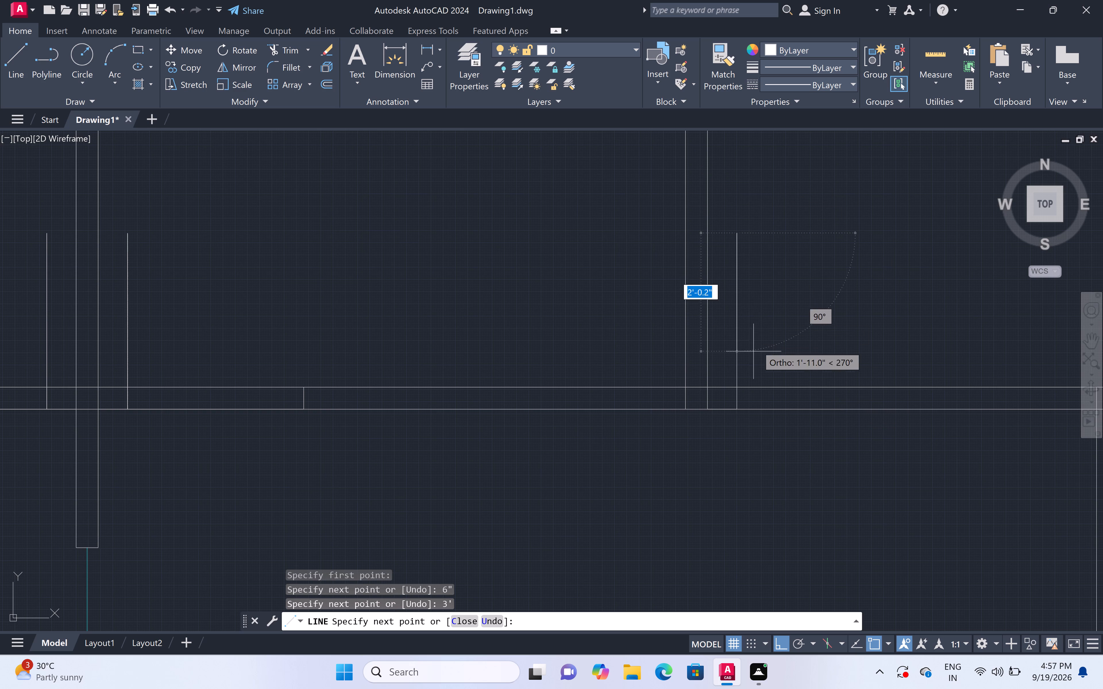
{"action": "left_click", "coordinate": [736, 405]}
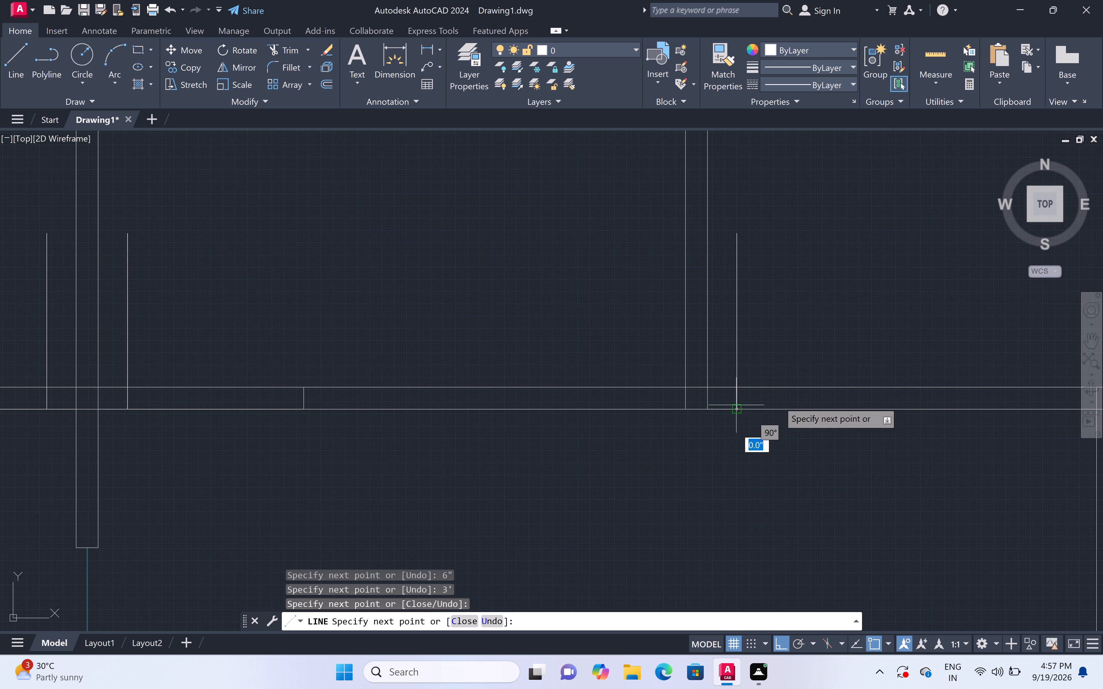
{"action": "type", "text": "3'"}
{"action": "key", "text": "space"}
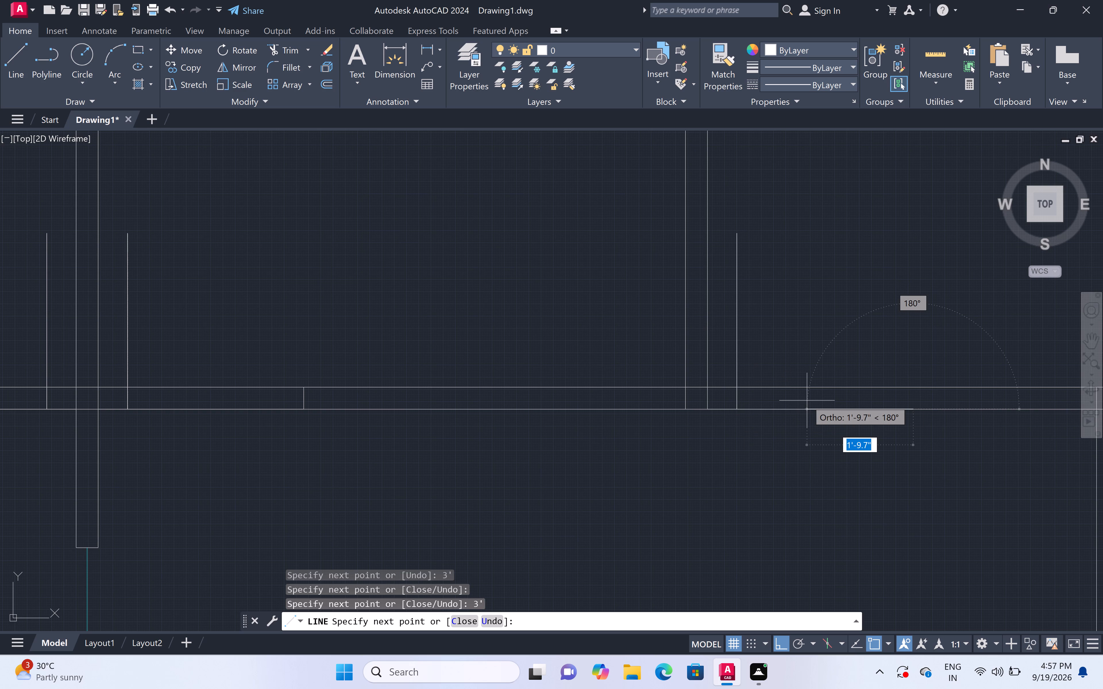
{"action": "left_click", "coordinate": [912, 389]}
{"action": "key", "text": "Escape"}
Draw the top small room's door in its top wall: 3" offset right of the partition, 2'8" leaf downward, 2'8" opening rightward, and a closing jamb.
{"action": "scroll", "coordinate": [950, 351], "scroll_direction": "down", "scroll_amount": 5}
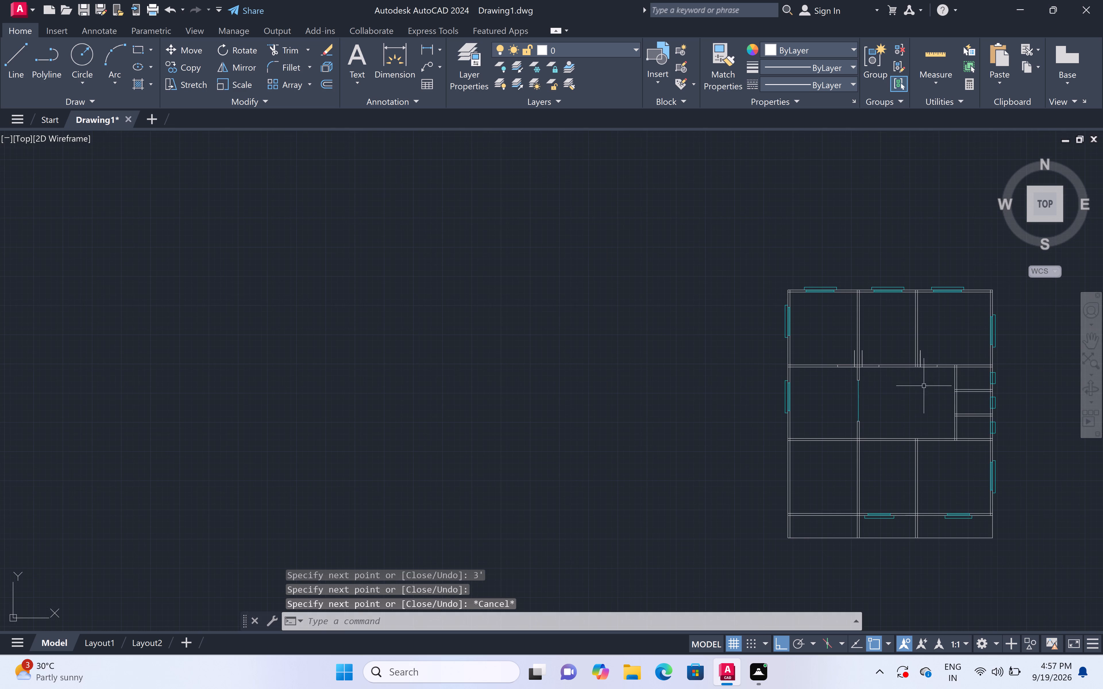
{"action": "scroll", "coordinate": [1008, 393], "scroll_direction": "up", "scroll_amount": 3}
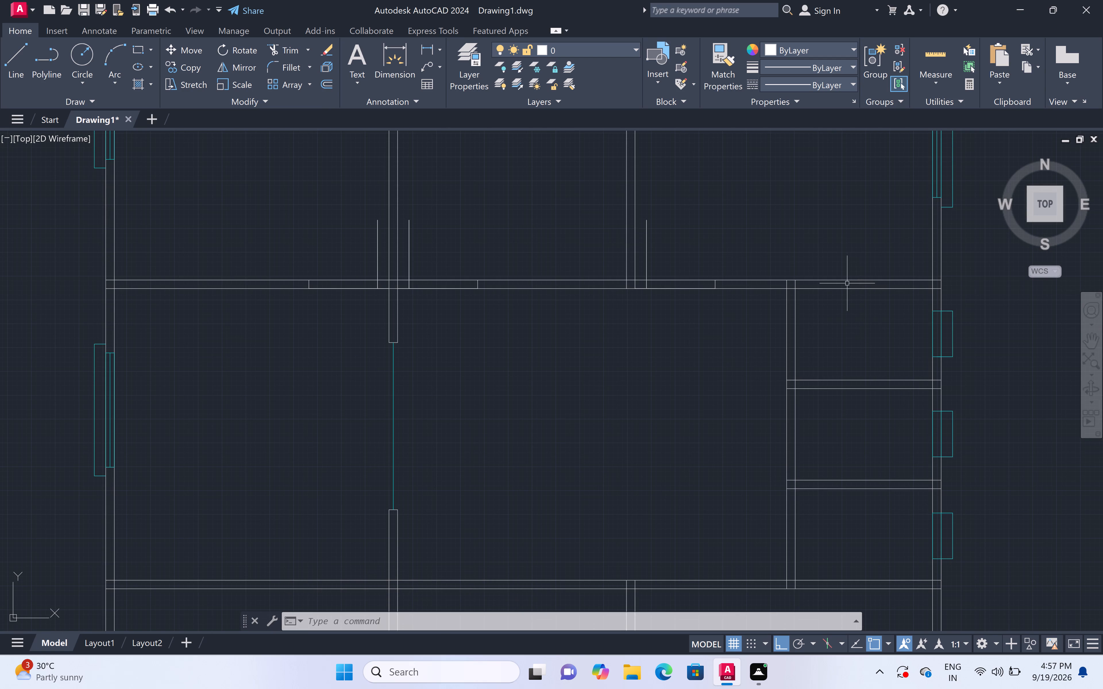
{"action": "scroll", "coordinate": [843, 282], "scroll_direction": "up", "scroll_amount": 1}
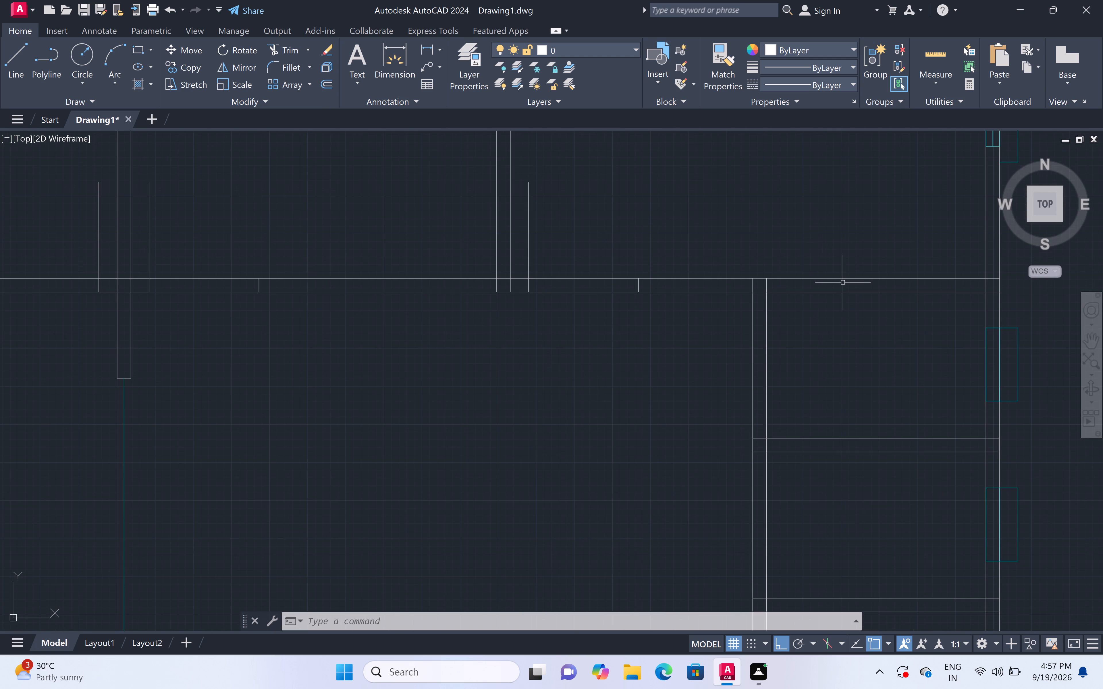
{"action": "type", "text": "l"}
{"action": "key", "text": "space"}
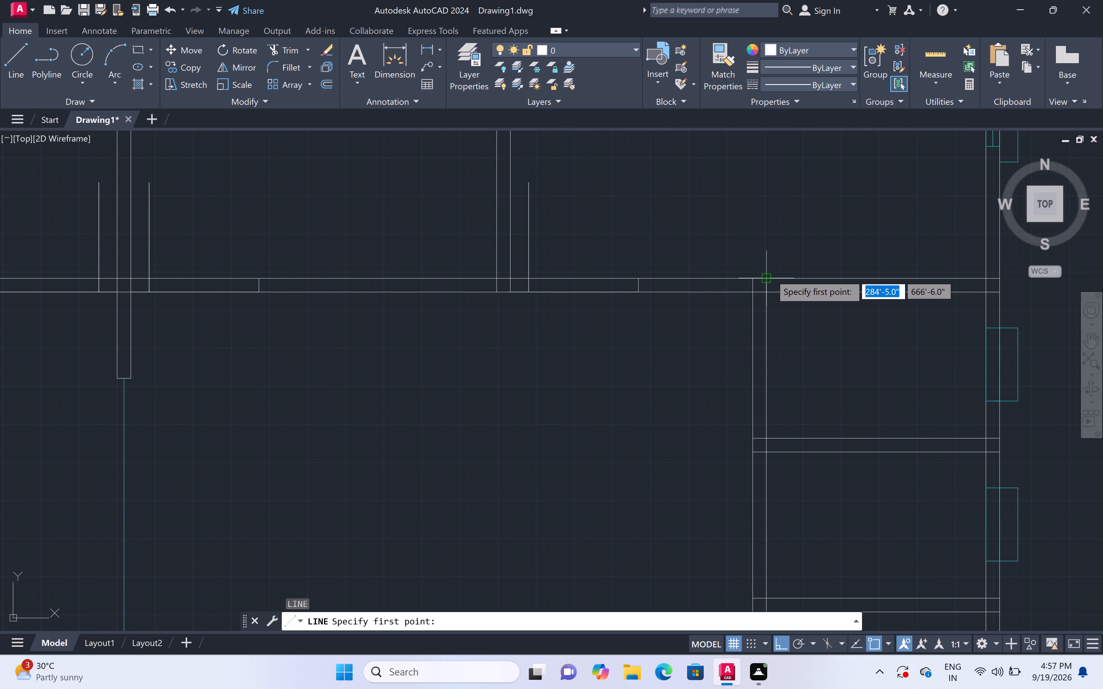
{"action": "double_click", "coordinate": [771, 275]}
{"action": "type", "text": "3\""}
{"action": "key", "text": "space"}
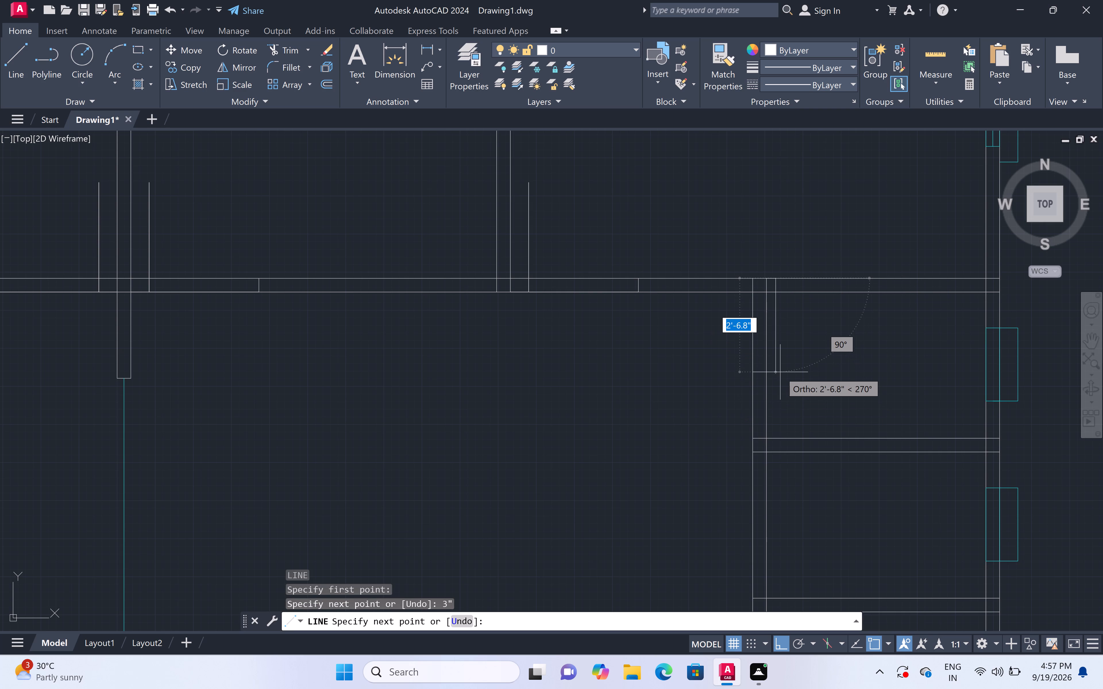
{"action": "type", "text": "2'8\""}
{"action": "key", "text": "space"}
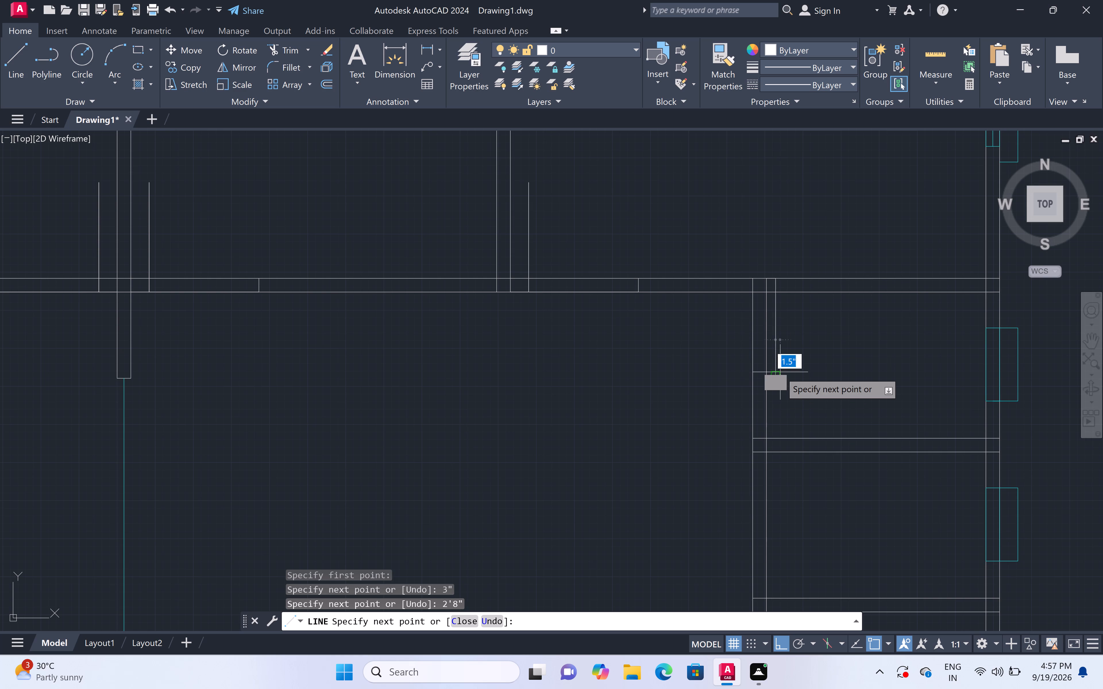
{"action": "left_click", "coordinate": [778, 280]}
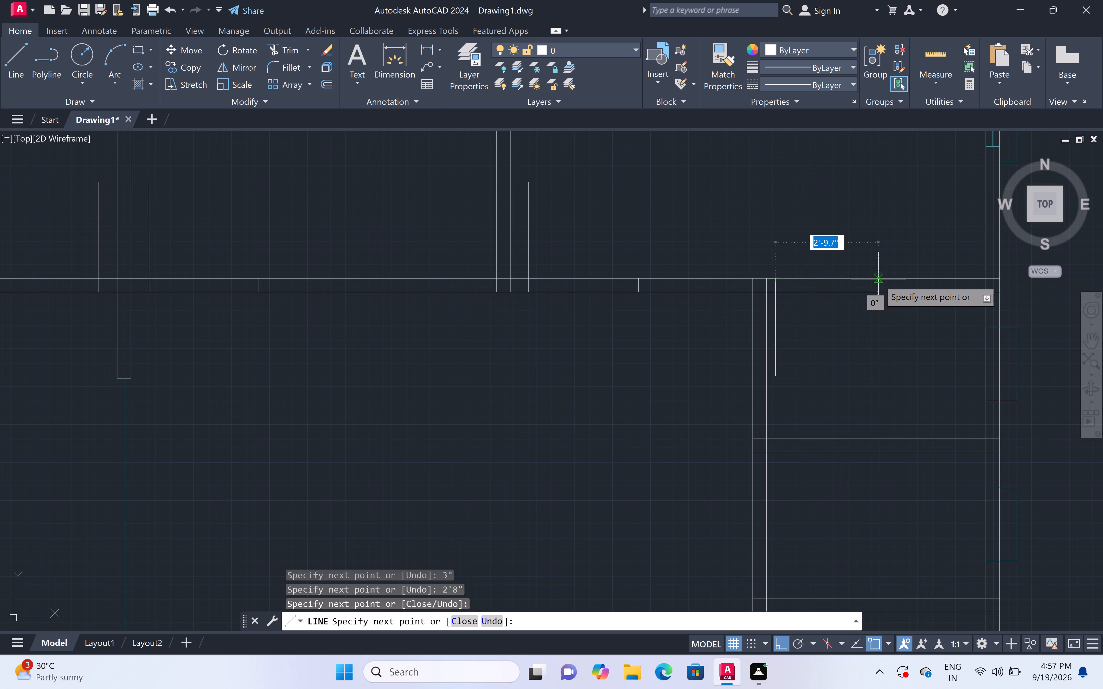
{"action": "type", "text": "2'8\""}
{"action": "key", "text": "space"}
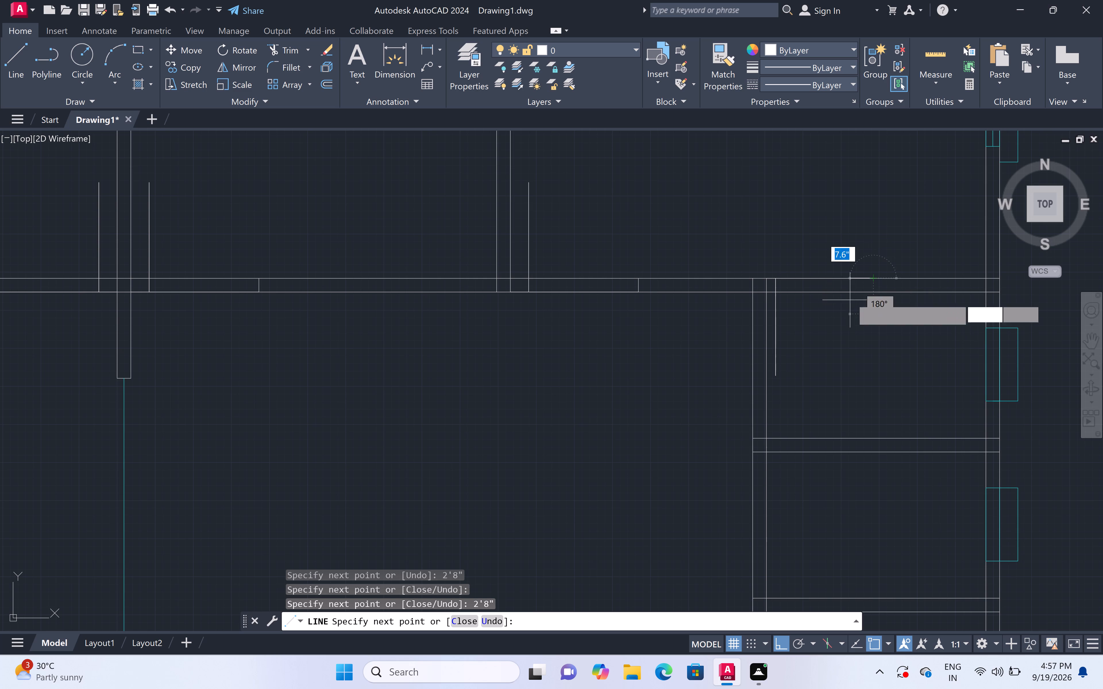
{"action": "left_click", "coordinate": [872, 294]}
{"action": "key", "text": "space"}
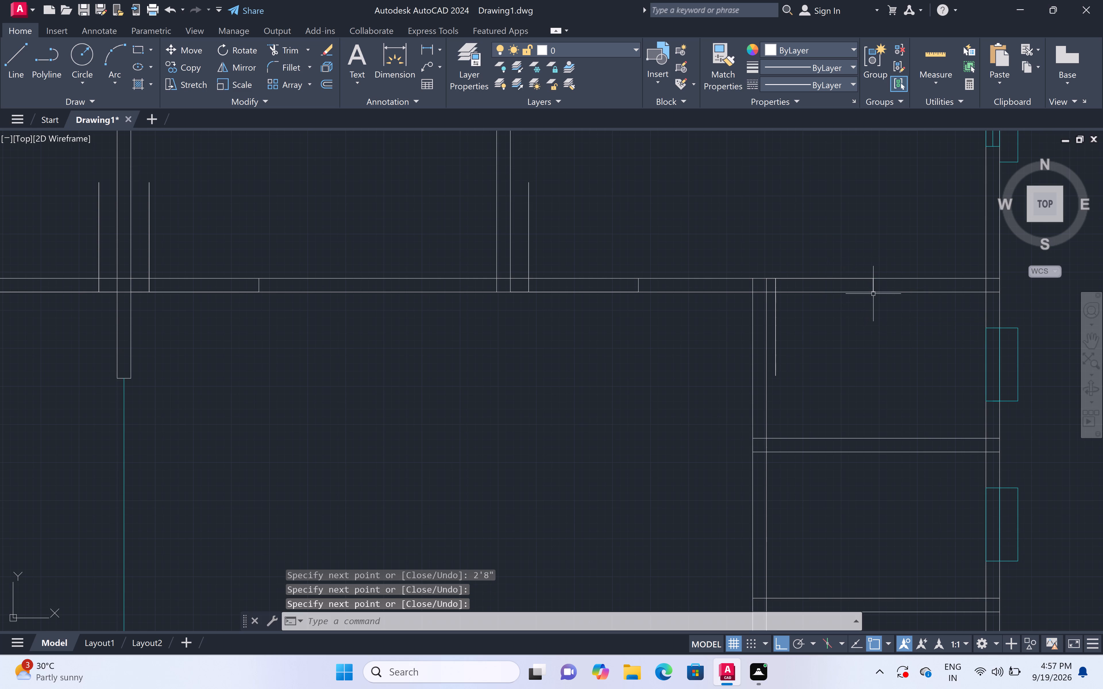
Draw the middle small room's door in its left wall: 3" offset below the upper wall, 2'8" leaf rightward, 2'8" opening downward, and a closing jamb.
{"action": "scroll", "coordinate": [894, 343], "scroll_direction": "down", "scroll_amount": 3}
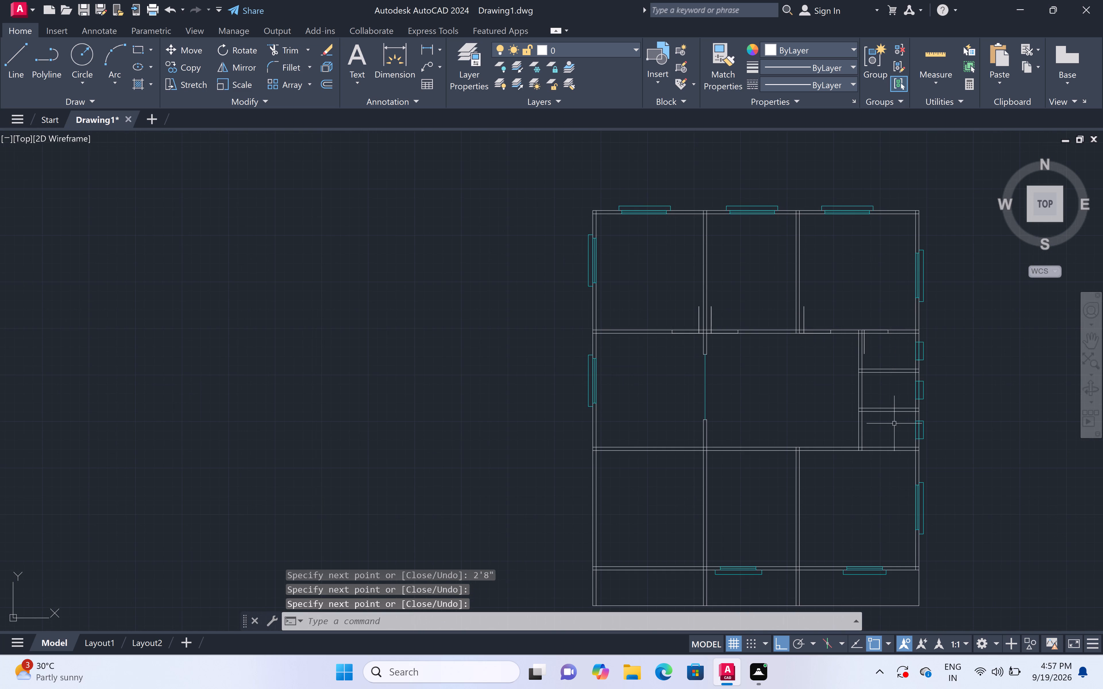
{"action": "scroll", "coordinate": [890, 397], "scroll_direction": "up", "scroll_amount": 4}
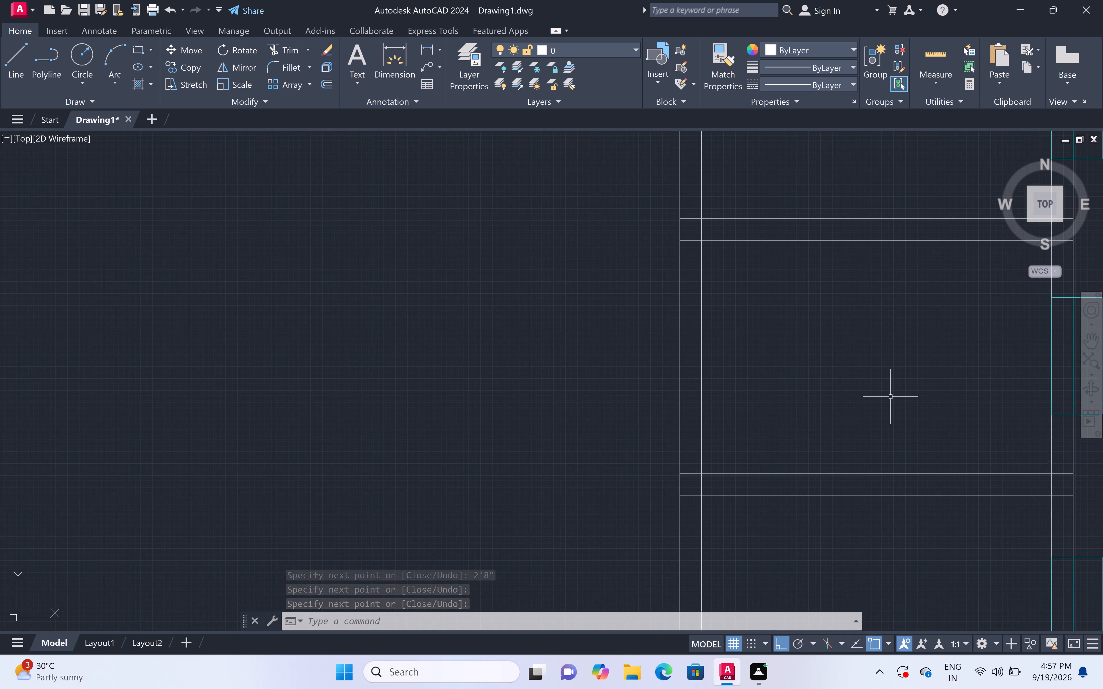
{"action": "type", "text": "l"}
{"action": "key", "text": "space"}
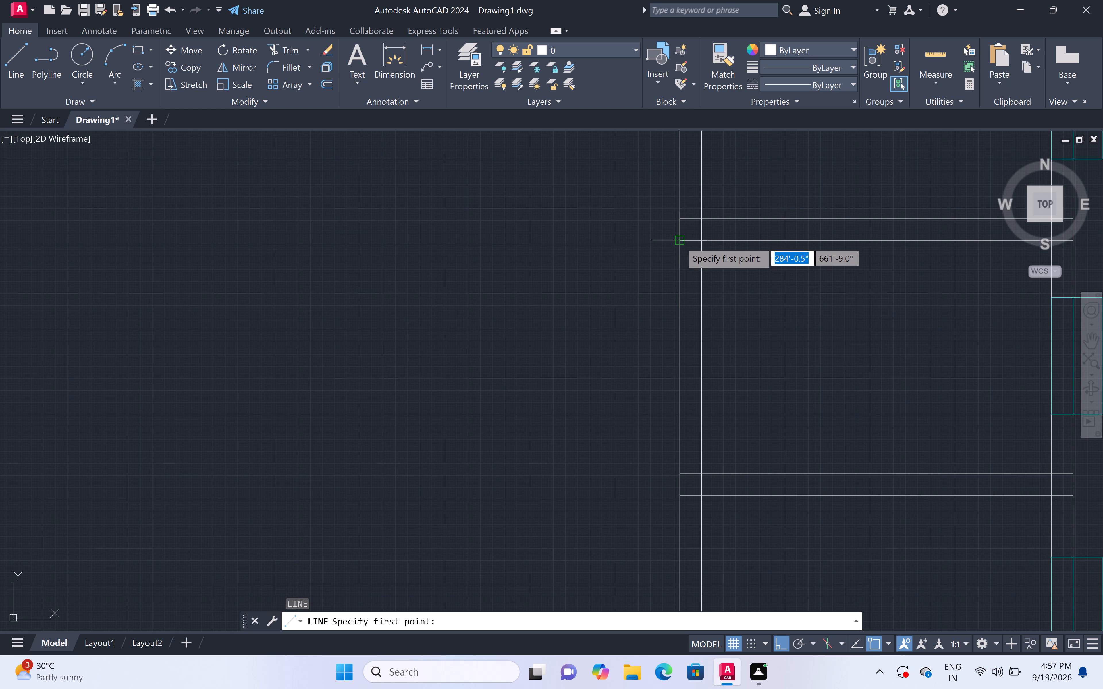
{"action": "left_click", "coordinate": [679, 241]}
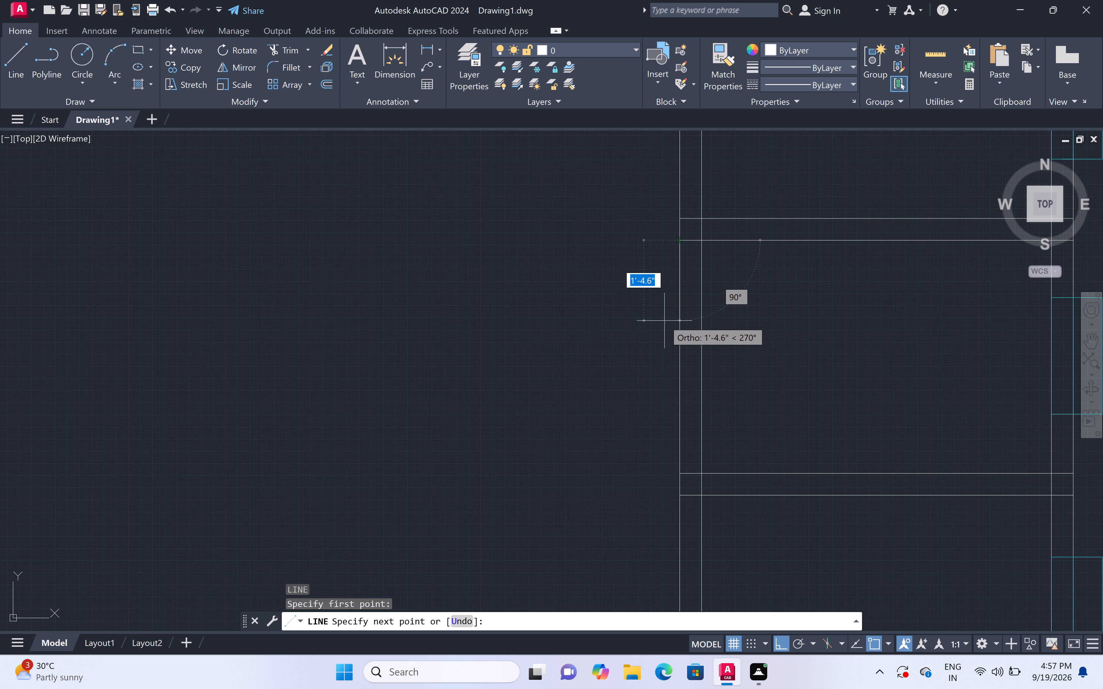
{"action": "type", "text": "3\""}
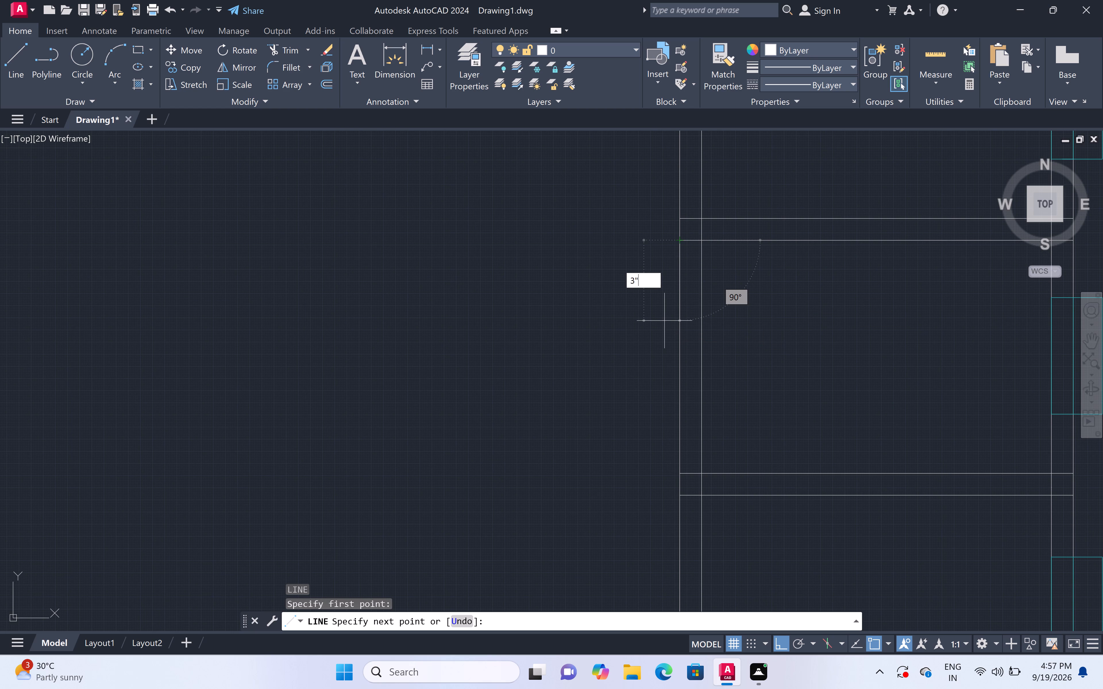
{"action": "key", "text": "space"}
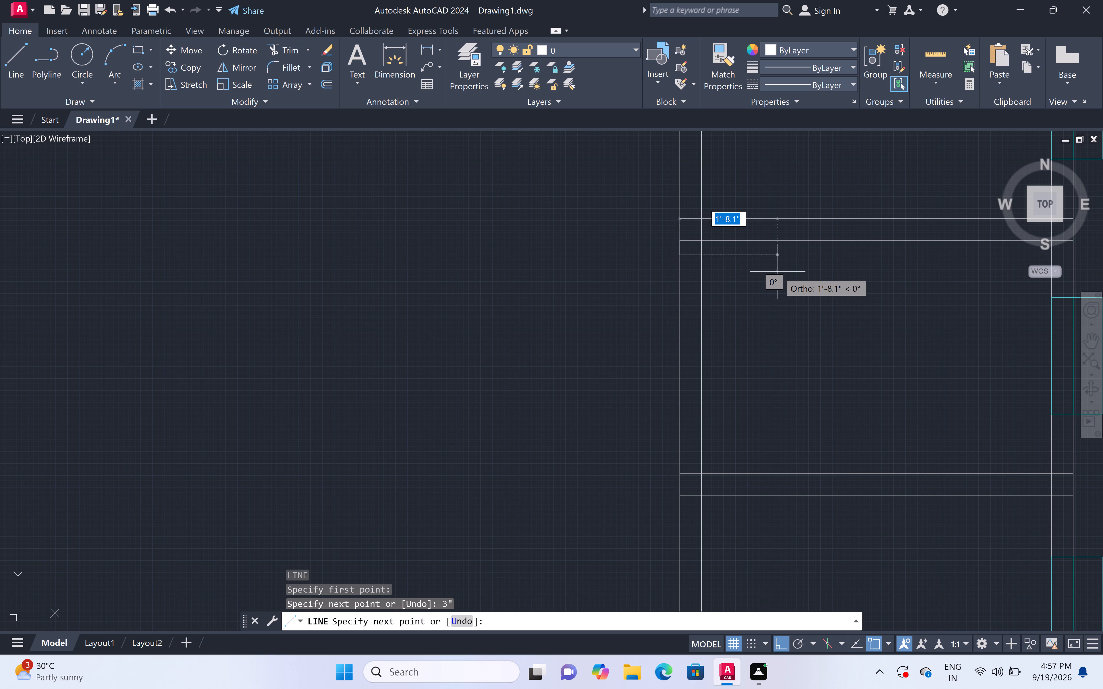
{"action": "type", "text": "2'8\""}
{"action": "key", "text": "space"}
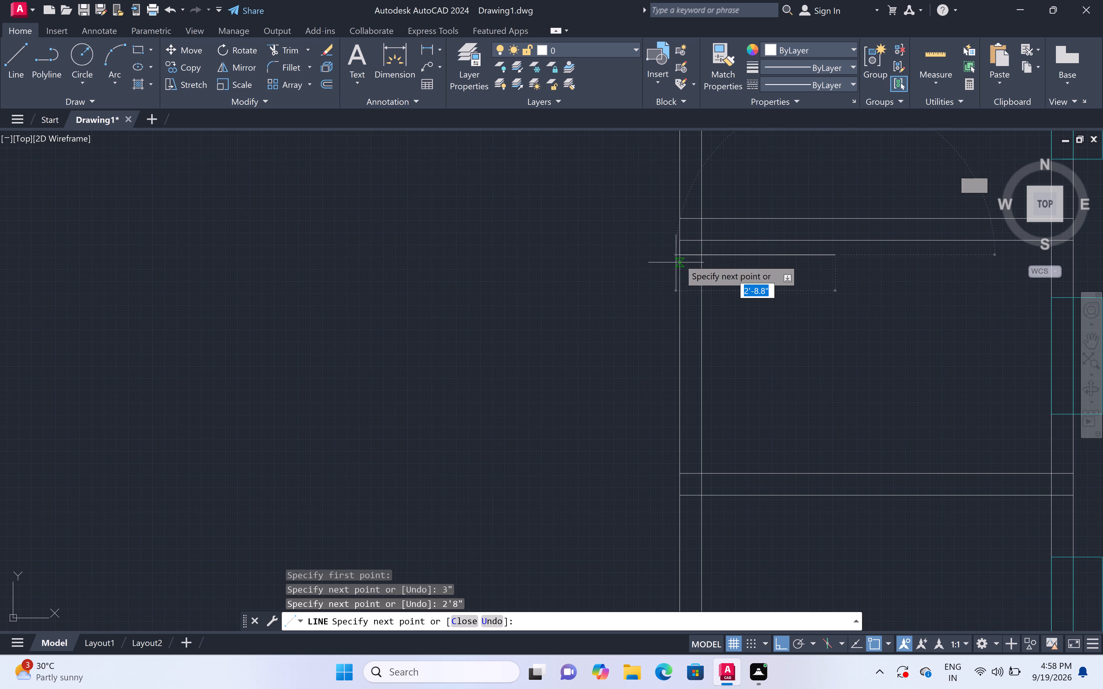
{"action": "left_click", "coordinate": [679, 259]}
{"action": "type", "text": "2'"}
{"action": "type", "text": "8\""}
{"action": "key", "text": "space"}
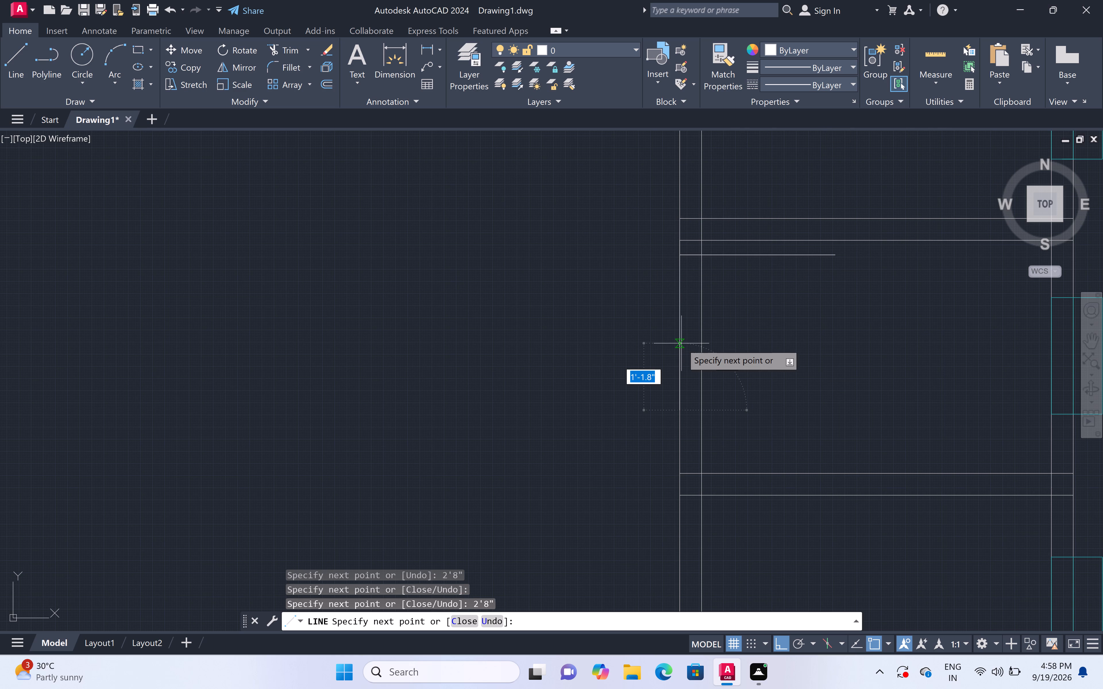
{"action": "left_click", "coordinate": [703, 415]}
{"action": "key", "text": "Escape"}
Start a line for the bottom small room's door where the partition's right face meets the bottom wall's lower face.
{"action": "scroll", "coordinate": [748, 408], "scroll_direction": "down", "scroll_amount": 5}
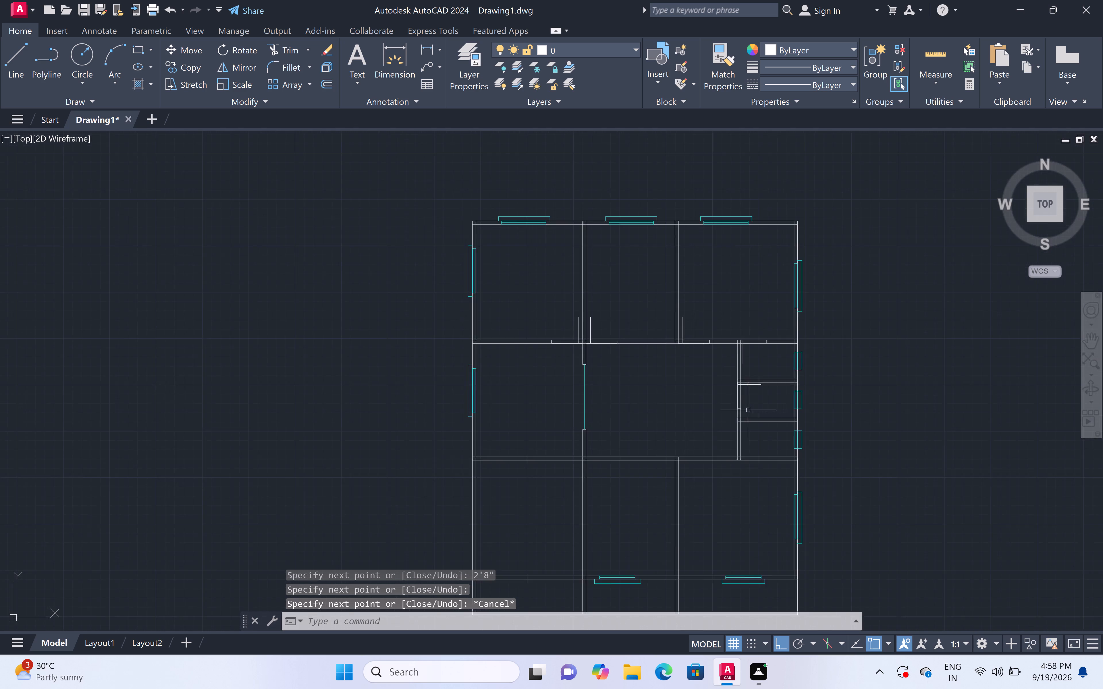
{"action": "scroll", "coordinate": [762, 439], "scroll_direction": "up", "scroll_amount": 5}
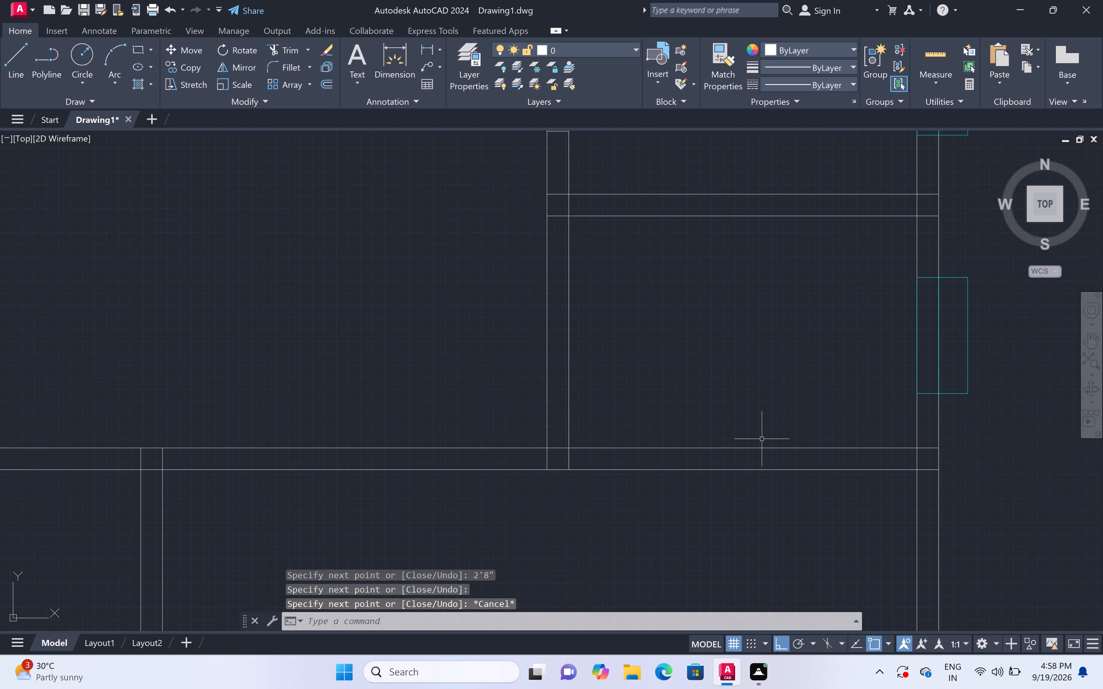
{"action": "type", "text": "l"}
{"action": "key", "text": "space"}
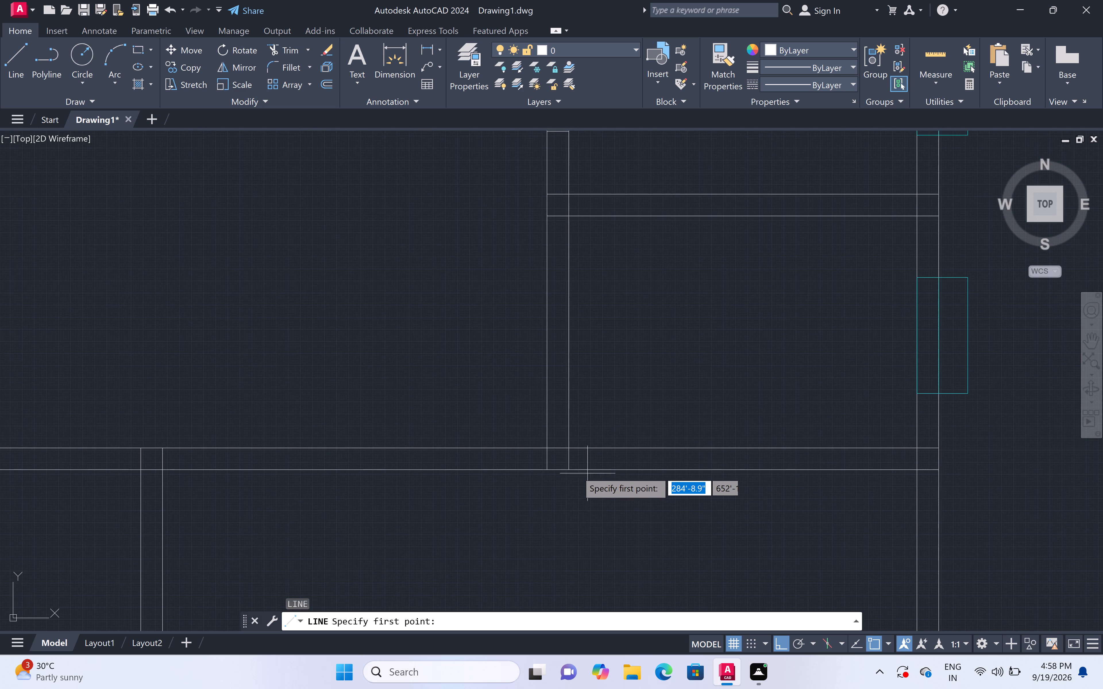
{"action": "left_click", "coordinate": [571, 470]}
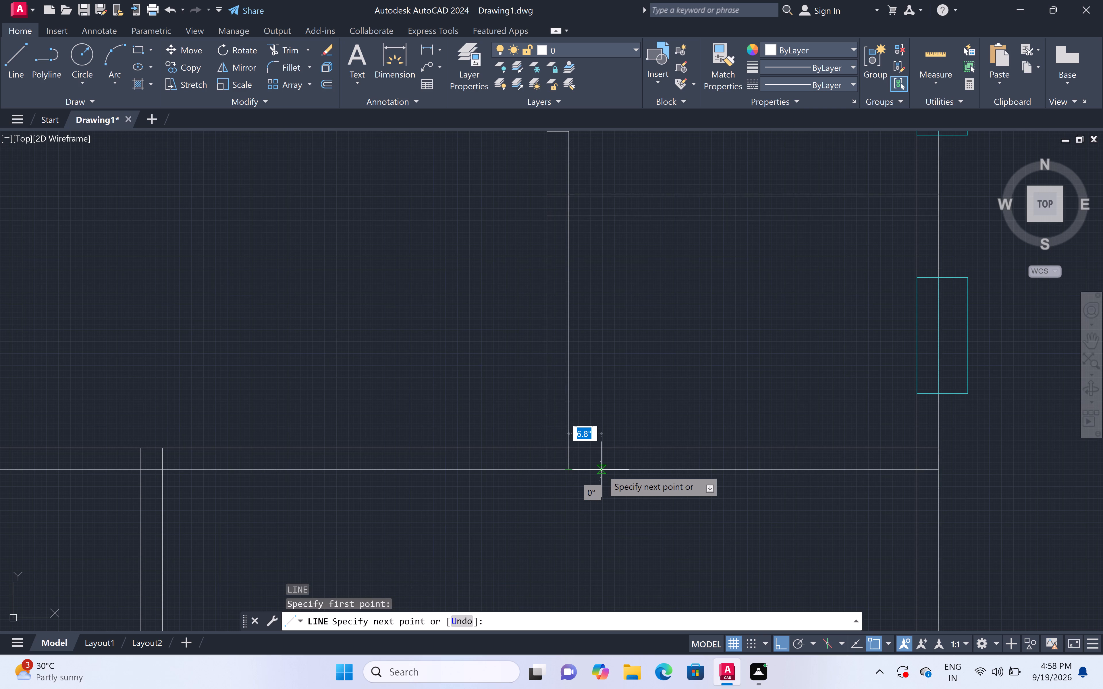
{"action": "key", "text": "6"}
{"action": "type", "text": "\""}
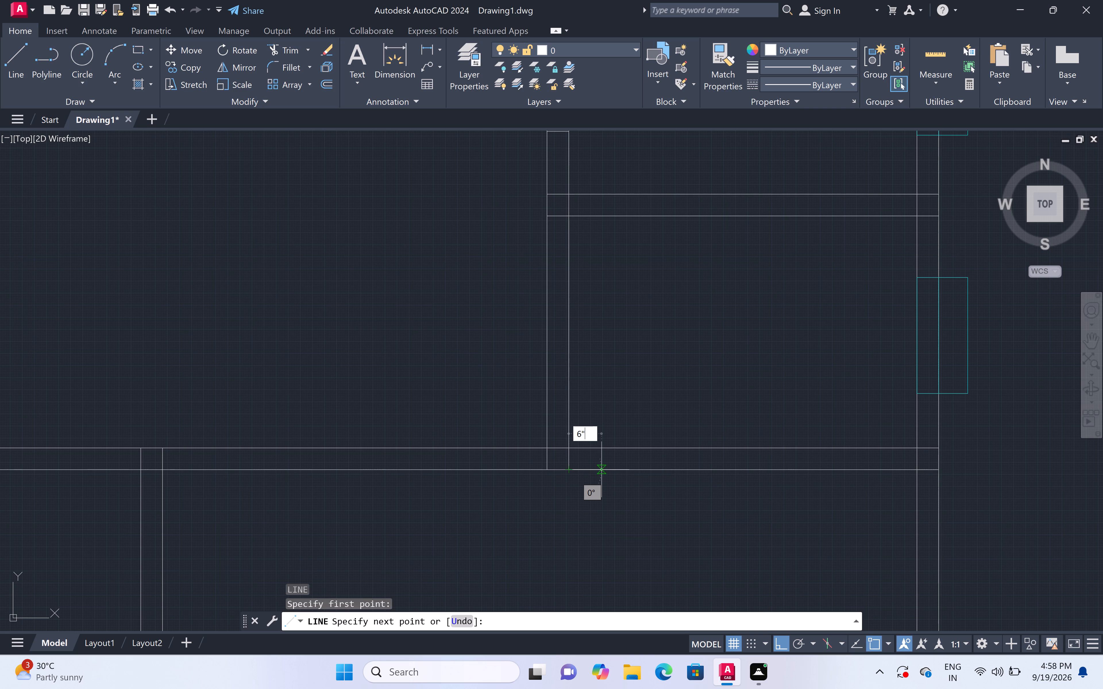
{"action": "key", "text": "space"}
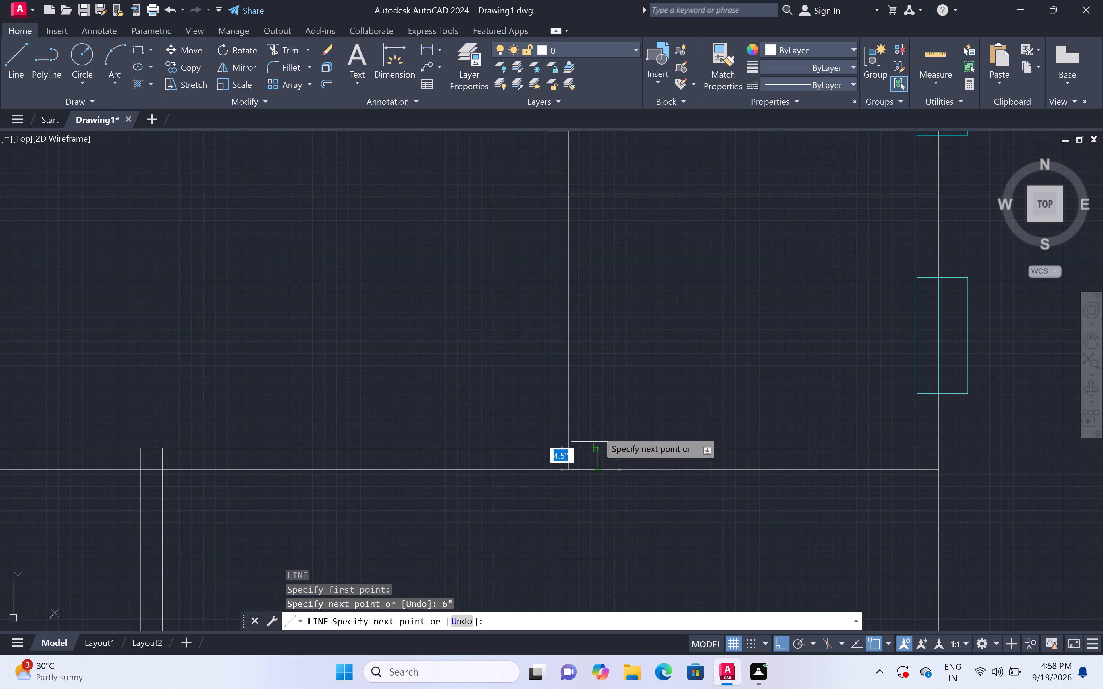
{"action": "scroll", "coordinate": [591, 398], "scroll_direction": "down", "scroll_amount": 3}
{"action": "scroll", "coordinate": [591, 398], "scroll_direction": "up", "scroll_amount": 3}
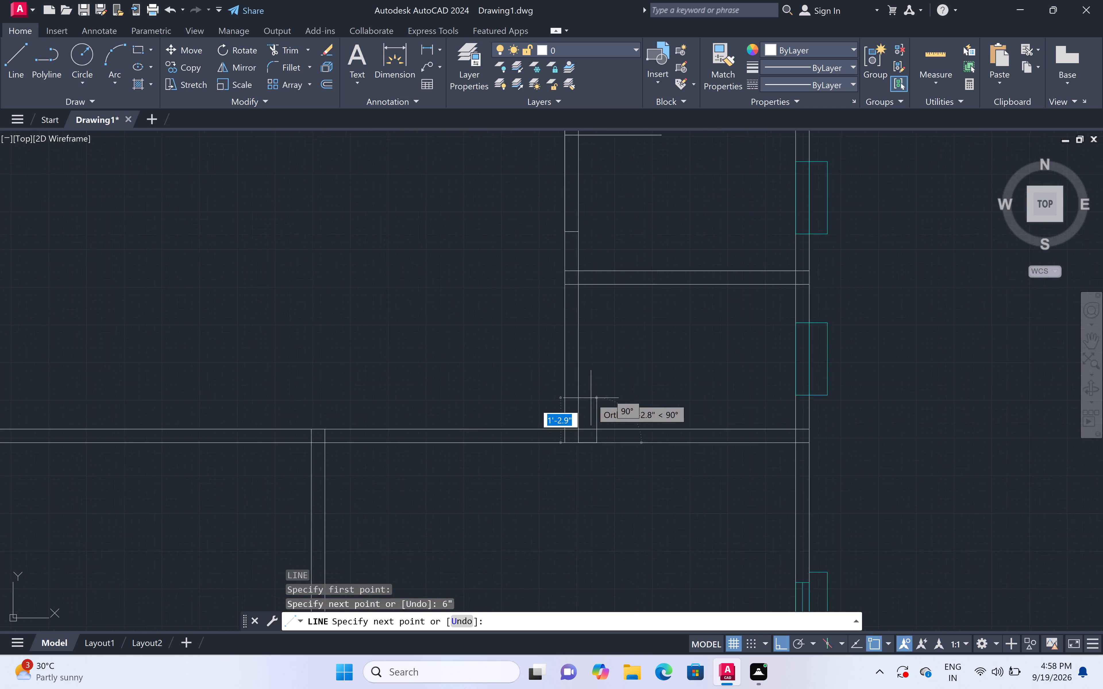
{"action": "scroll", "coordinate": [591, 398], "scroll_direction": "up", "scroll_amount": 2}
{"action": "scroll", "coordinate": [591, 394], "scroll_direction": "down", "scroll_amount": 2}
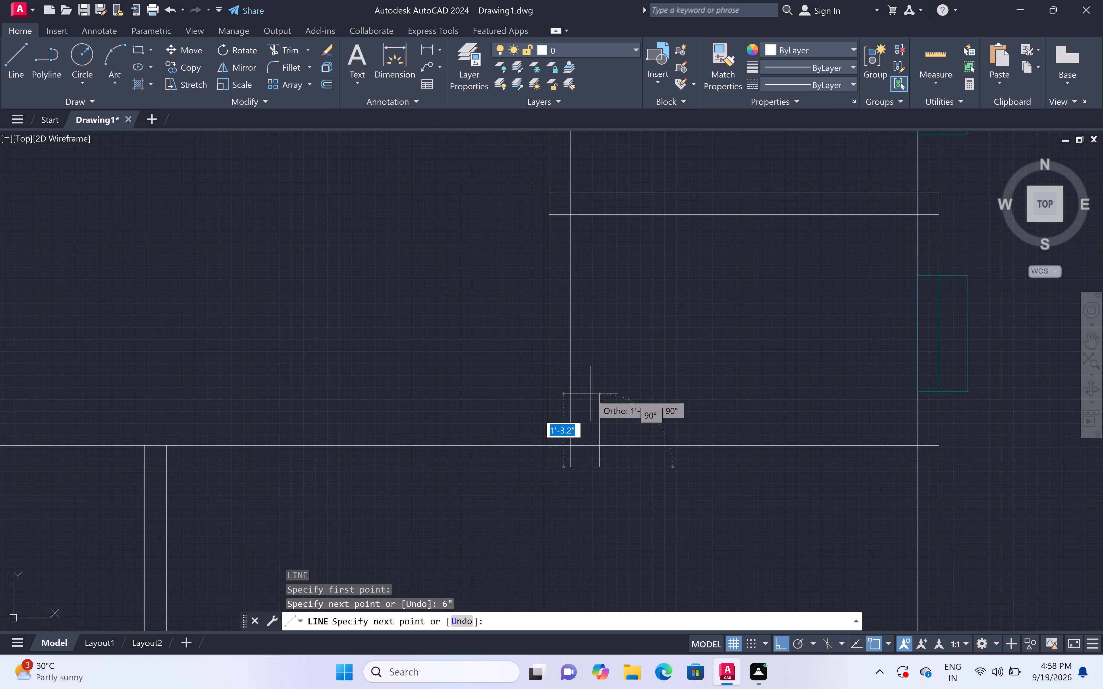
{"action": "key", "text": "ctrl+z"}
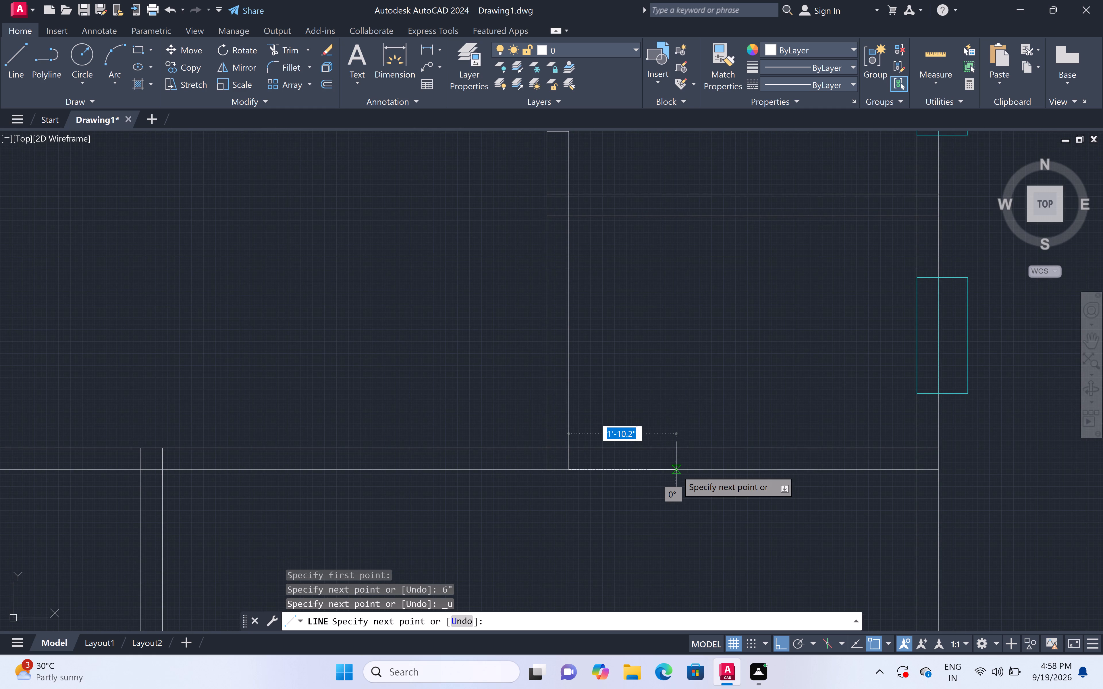
Complete the bottom small room's door in its bottom wall: 3" offset right, 2'8" upright leaf, 2'8" opening rightward, and a closing jamb.
{"action": "type", "text": "3\""}
{"action": "key", "text": "space"}
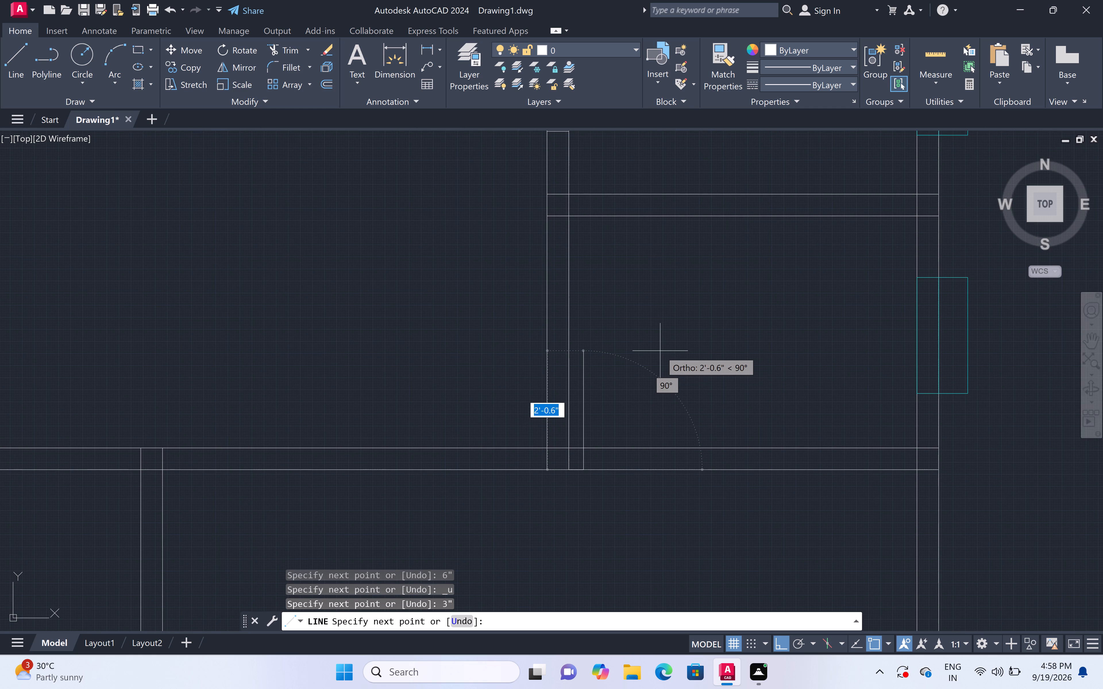
{"action": "type", "text": "2'8\""}
{"action": "key", "text": "space"}
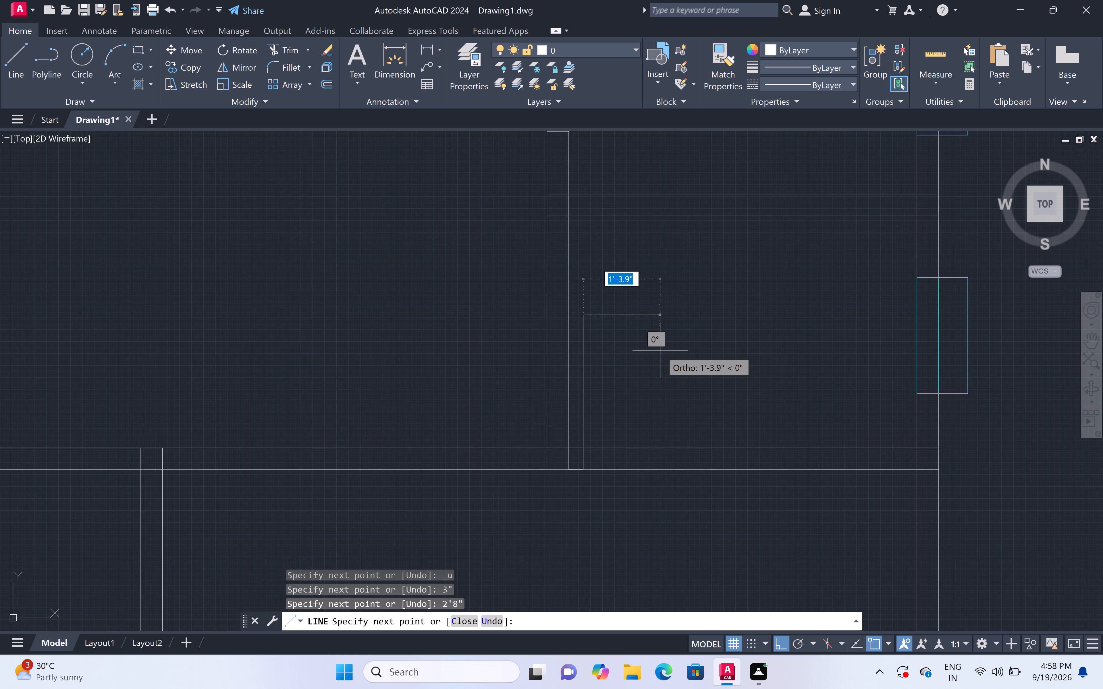
{"action": "left_click", "coordinate": [586, 469]}
{"action": "type", "text": "2'8\""}
{"action": "key", "text": "space"}
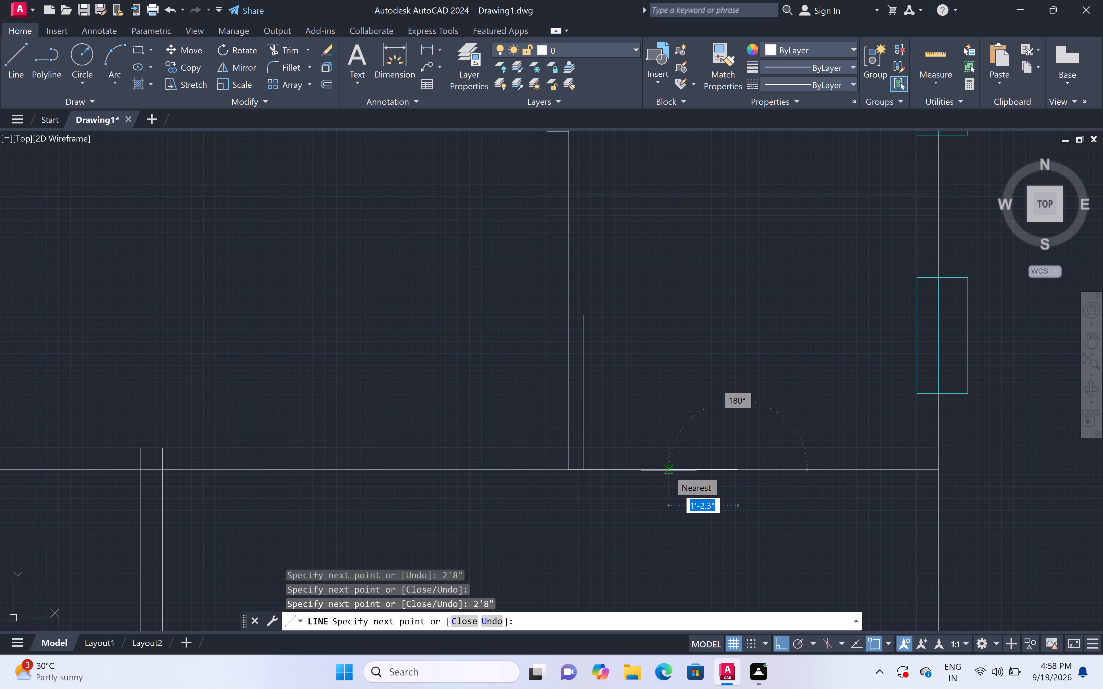
{"action": "left_click", "coordinate": [736, 447]}
{"action": "key", "text": "Escape"}
Draw the middle-left room's door in its bottom wall: 3" offset from the outer wall's inner face, 3' upright leaf, 3' opening rightward, and a jamb.
{"action": "scroll", "coordinate": [764, 424], "scroll_direction": "down", "scroll_amount": 3}
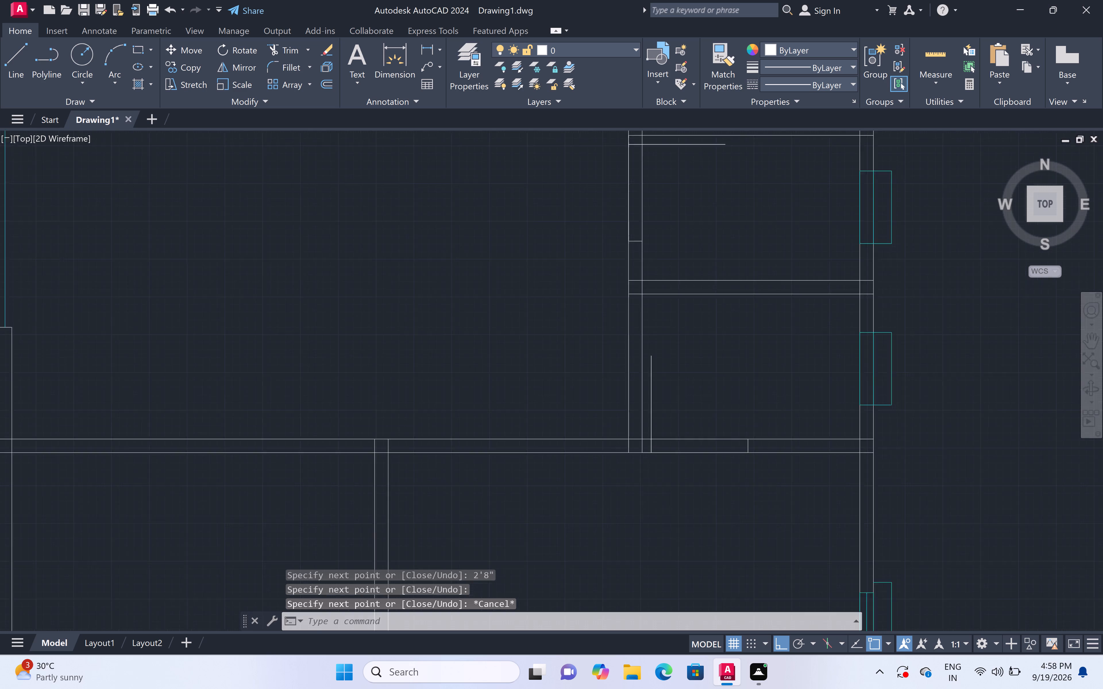
{"action": "scroll", "coordinate": [764, 424], "scroll_direction": "down", "scroll_amount": 2}
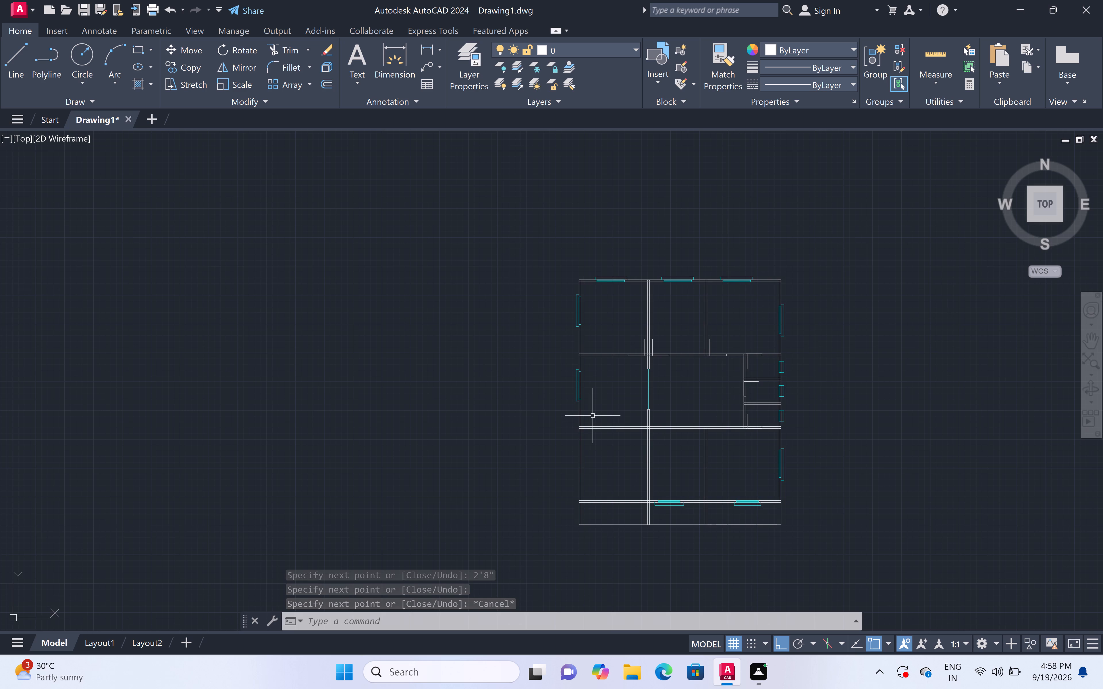
{"action": "scroll", "coordinate": [589, 420], "scroll_direction": "up", "scroll_amount": 3}
{"action": "type", "text": "l"}
{"action": "key", "text": "space"}
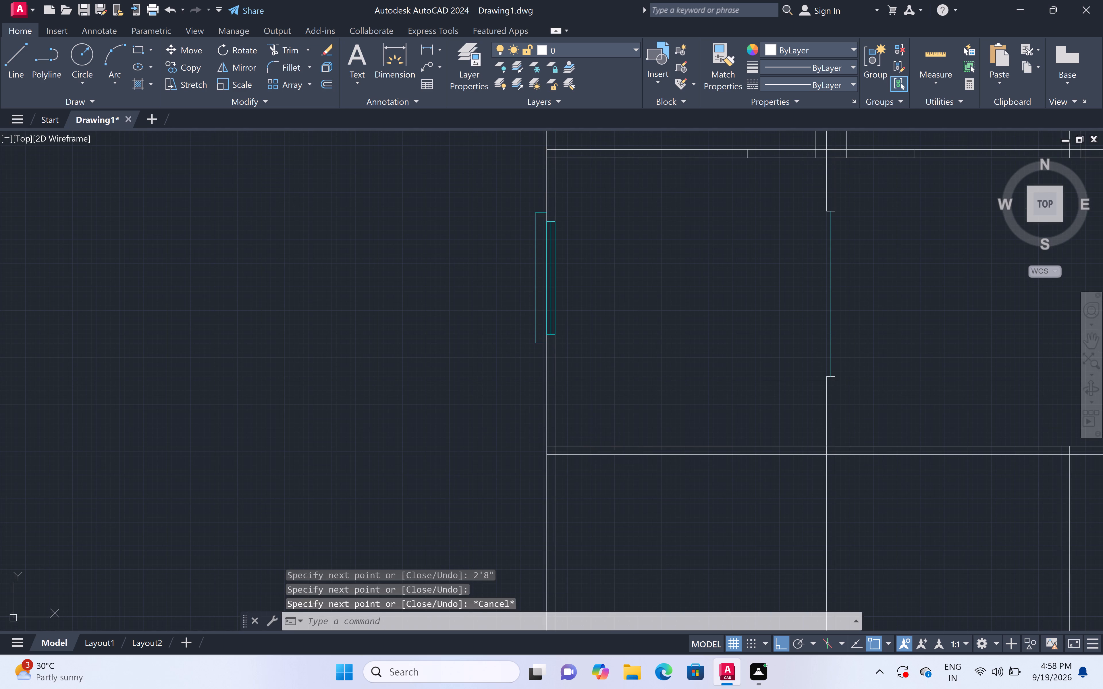
{"action": "scroll", "coordinate": [553, 458], "scroll_direction": "up", "scroll_amount": 2}
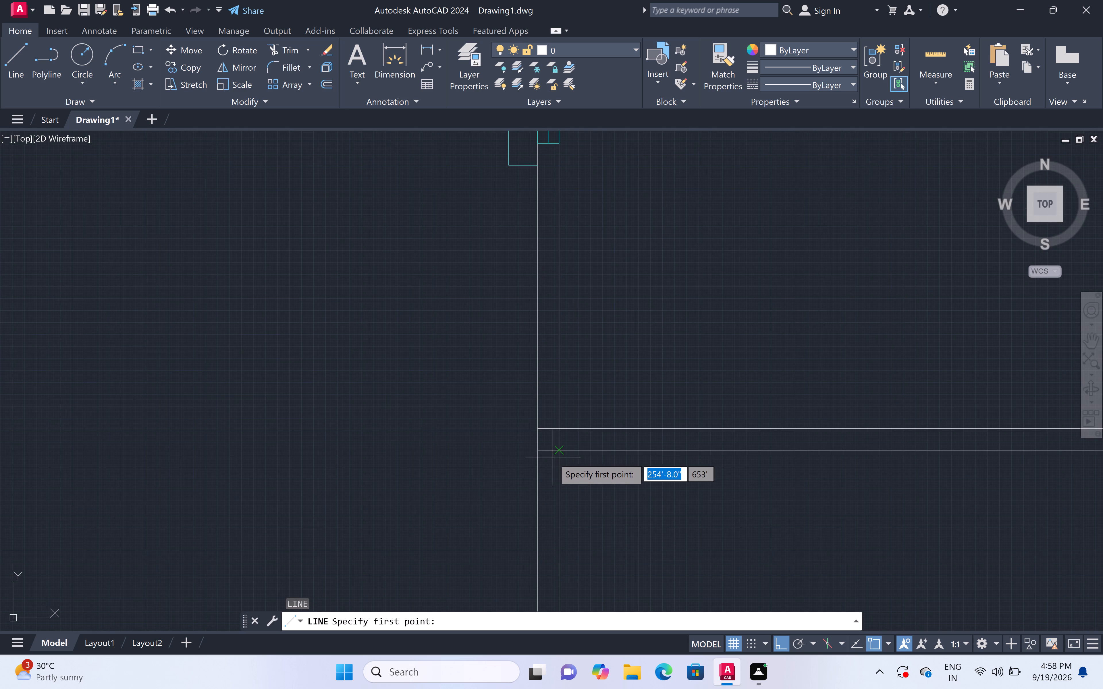
{"action": "left_click", "coordinate": [556, 454]}
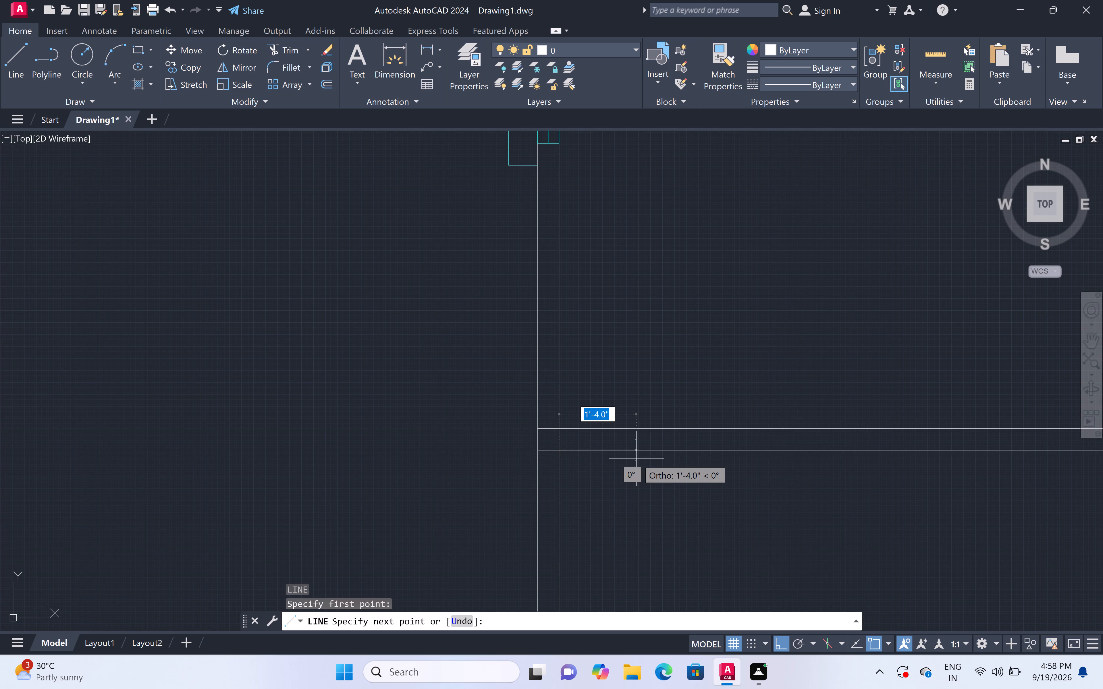
{"action": "scroll", "coordinate": [636, 462], "scroll_direction": "down", "scroll_amount": 2}
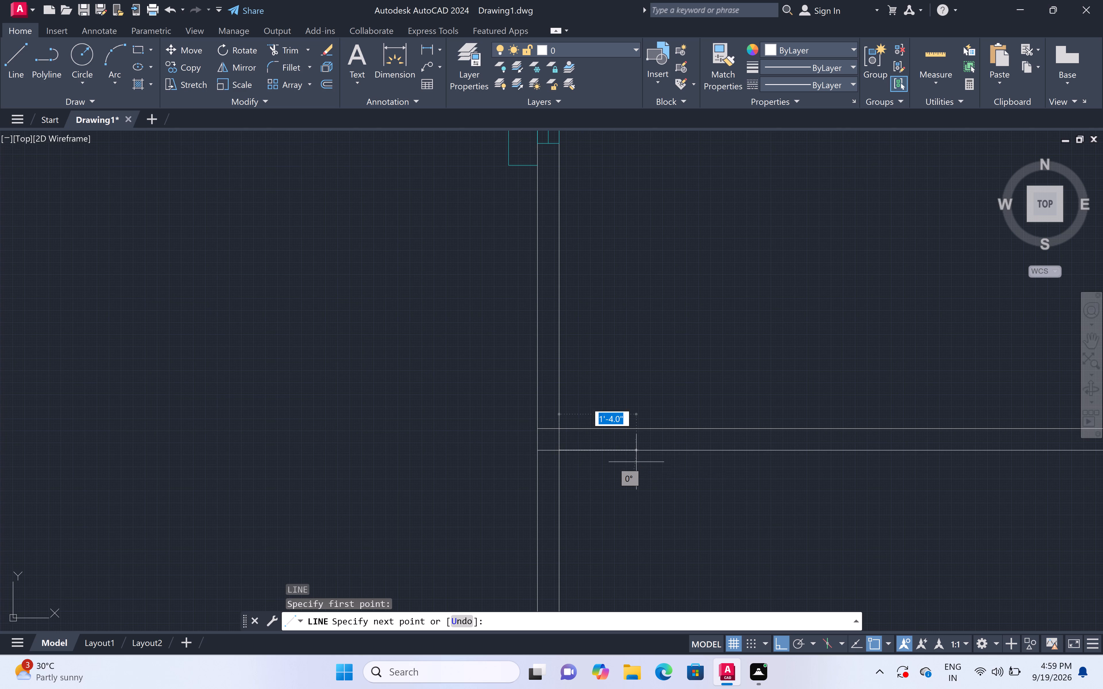
{"action": "scroll", "coordinate": [636, 462], "scroll_direction": "down", "scroll_amount": 1}
{"action": "scroll", "coordinate": [633, 467], "scroll_direction": "up", "scroll_amount": 4}
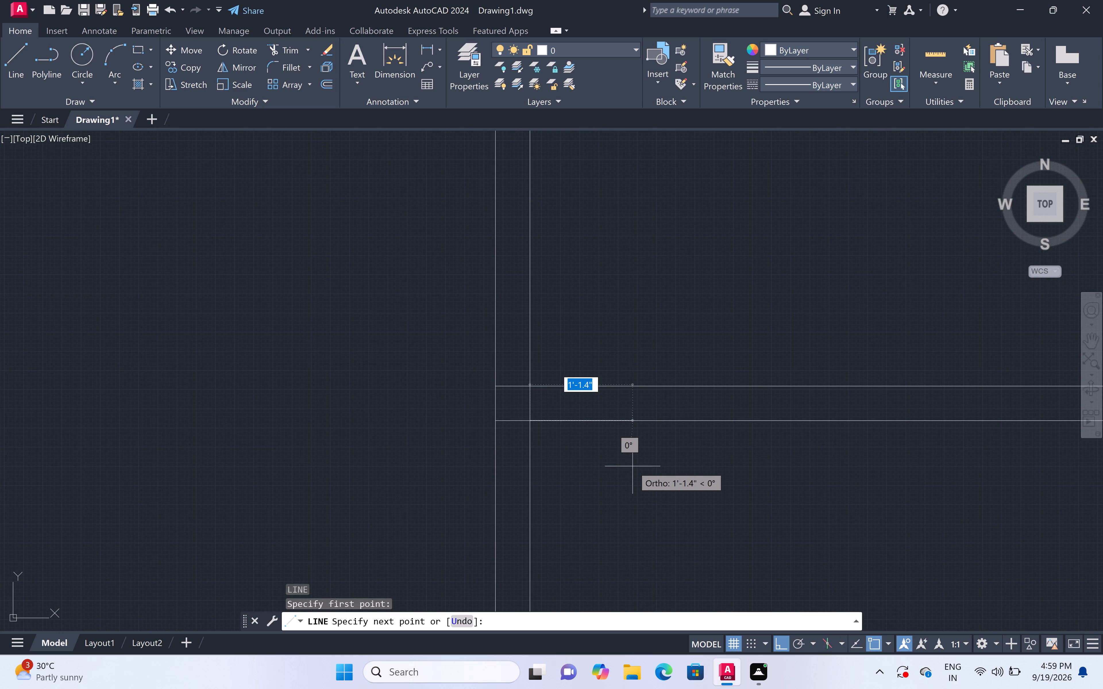
{"action": "key", "text": "3"}
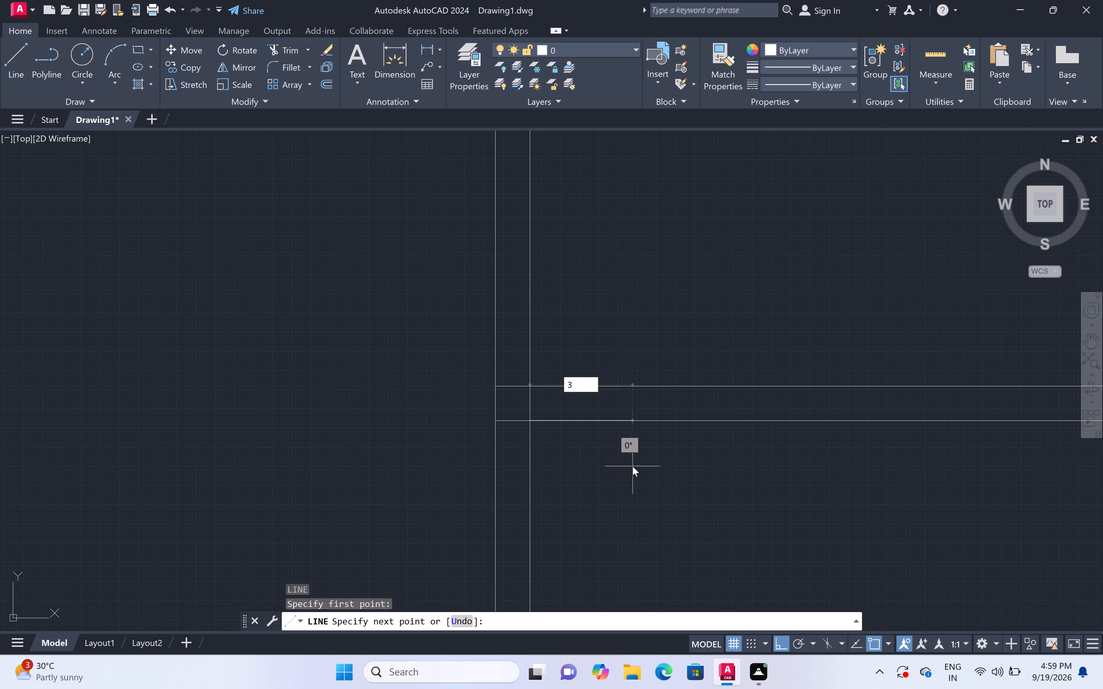
{"action": "type", "text": "\""}
{"action": "key", "text": "space"}
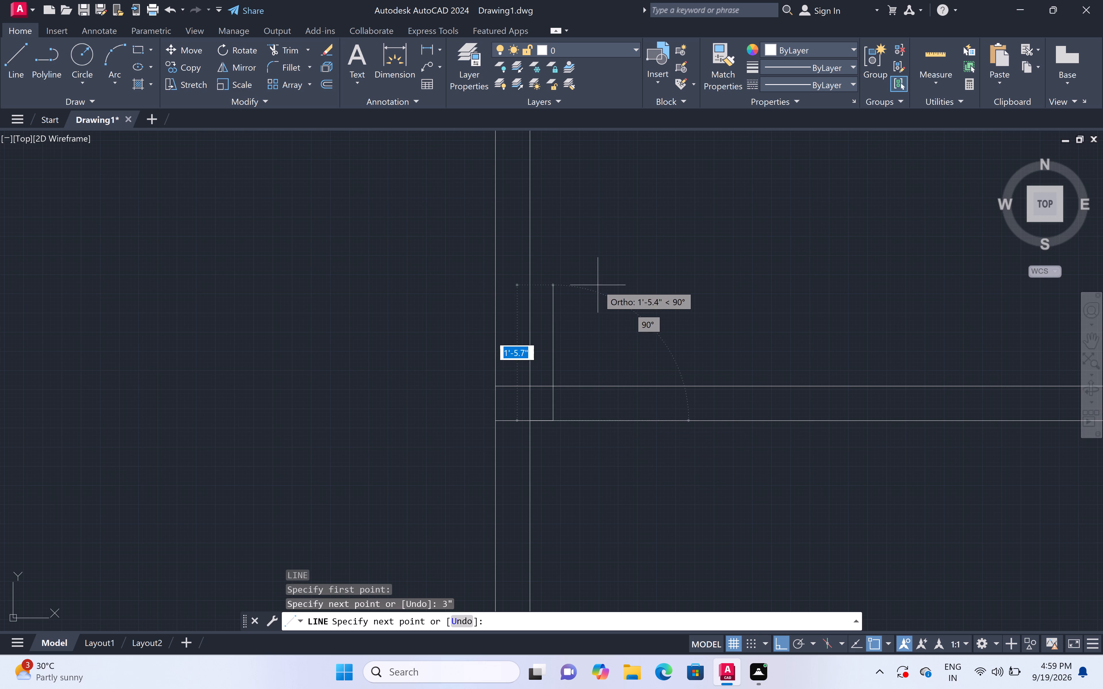
{"action": "type", "text": "3'"}
{"action": "key", "text": "space"}
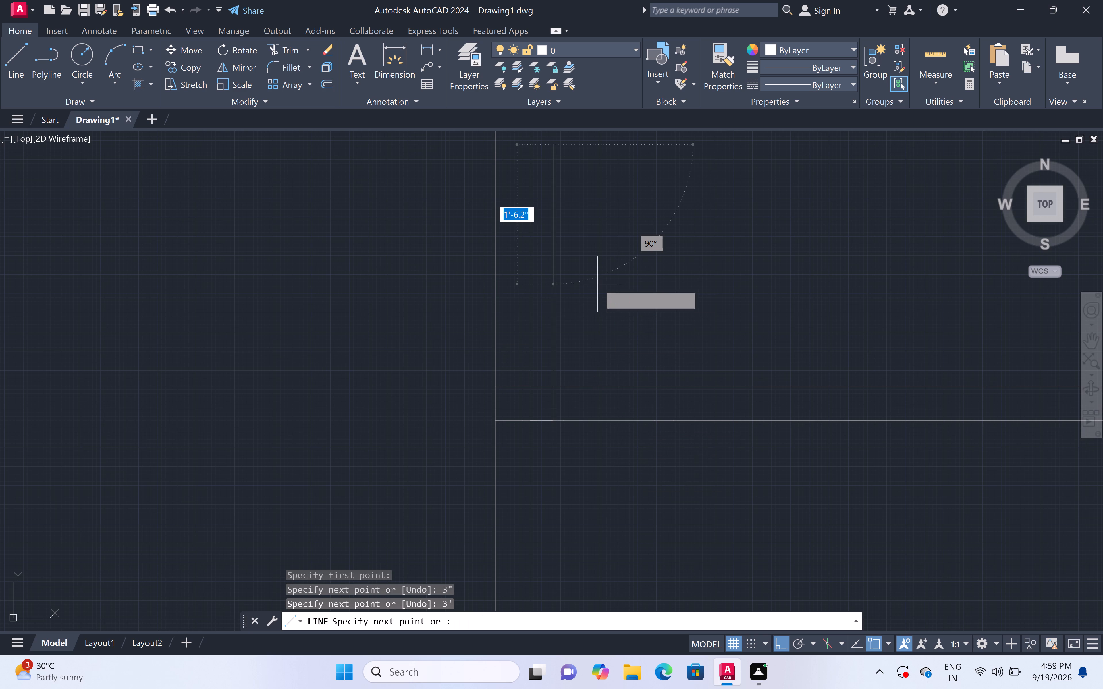
{"action": "left_click", "coordinate": [555, 419]}
{"action": "type", "text": "3'"}
{"action": "key", "text": "space"}
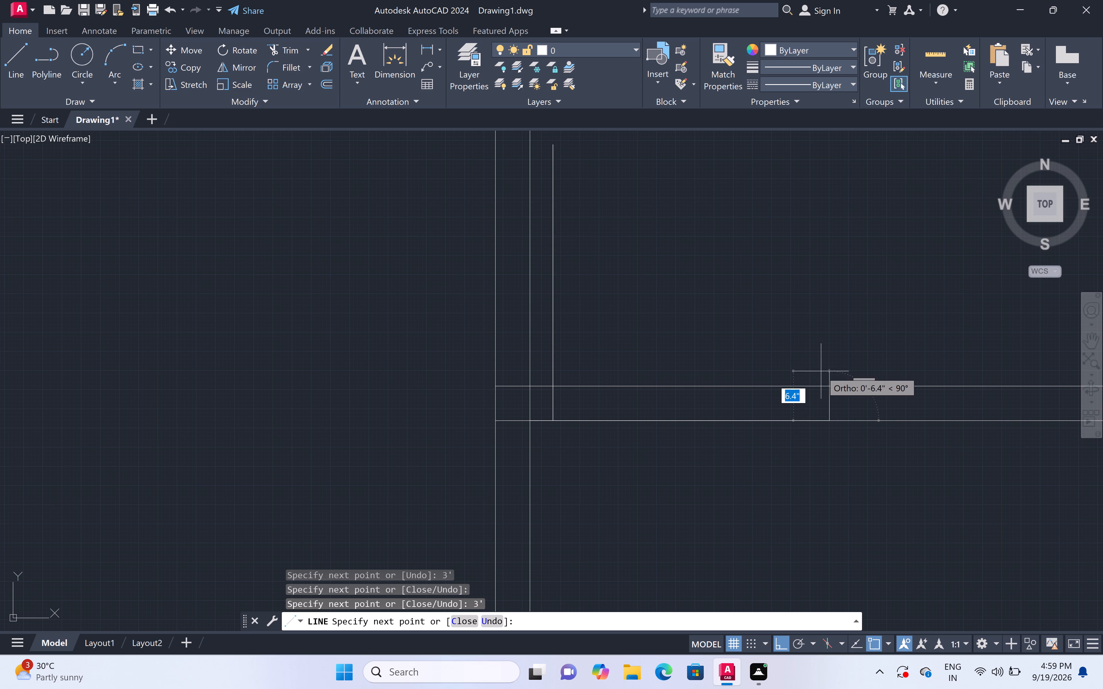
{"action": "left_click", "coordinate": [826, 383]}
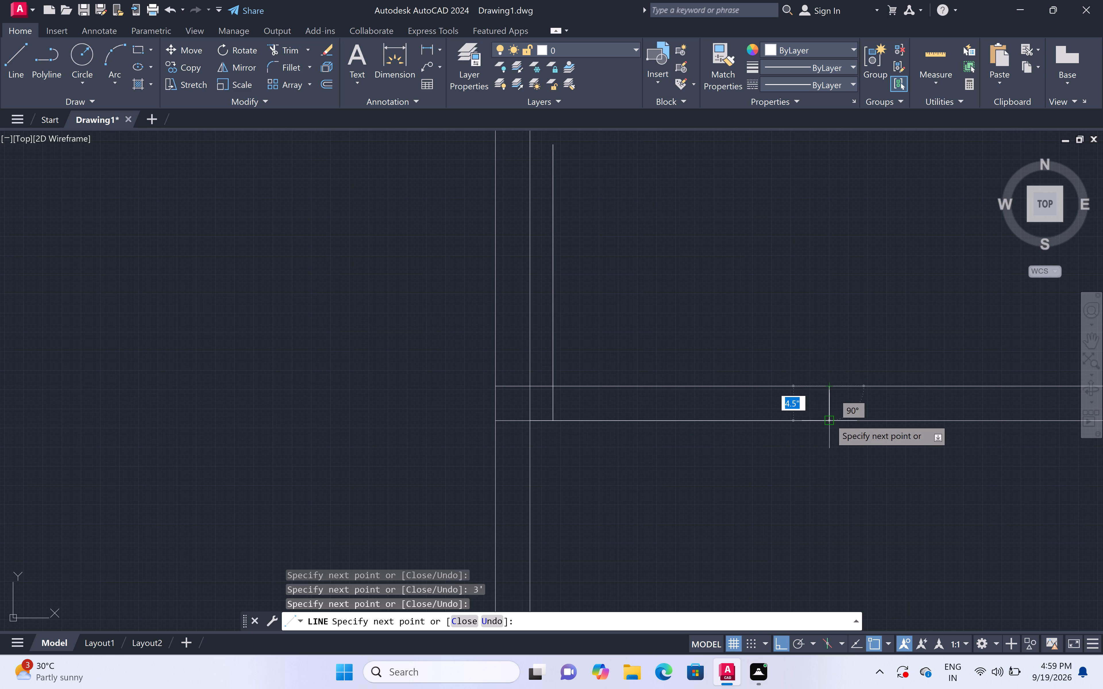
Continue from the jamb's base with another 3' opening rightward along the wall's lower face and a second 3' upright leaf.
{"action": "left_click", "coordinate": [830, 419]}
{"action": "scroll", "coordinate": [908, 404], "scroll_direction": "down", "scroll_amount": 3}
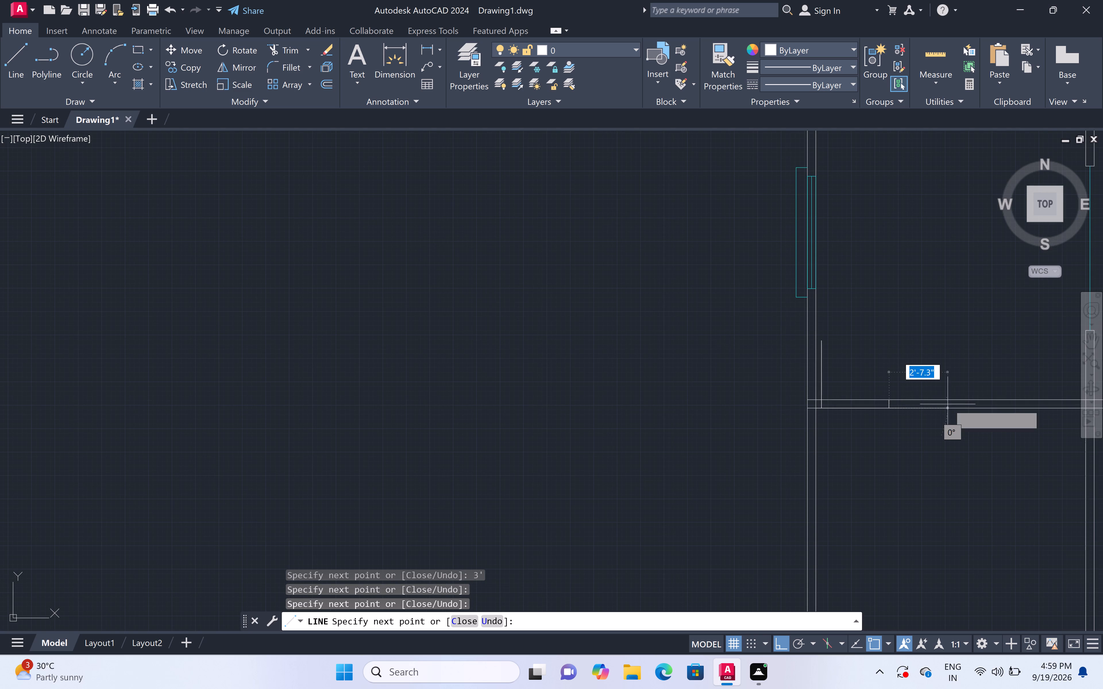
{"action": "type", "text": "3'"}
{"action": "key", "text": "space"}
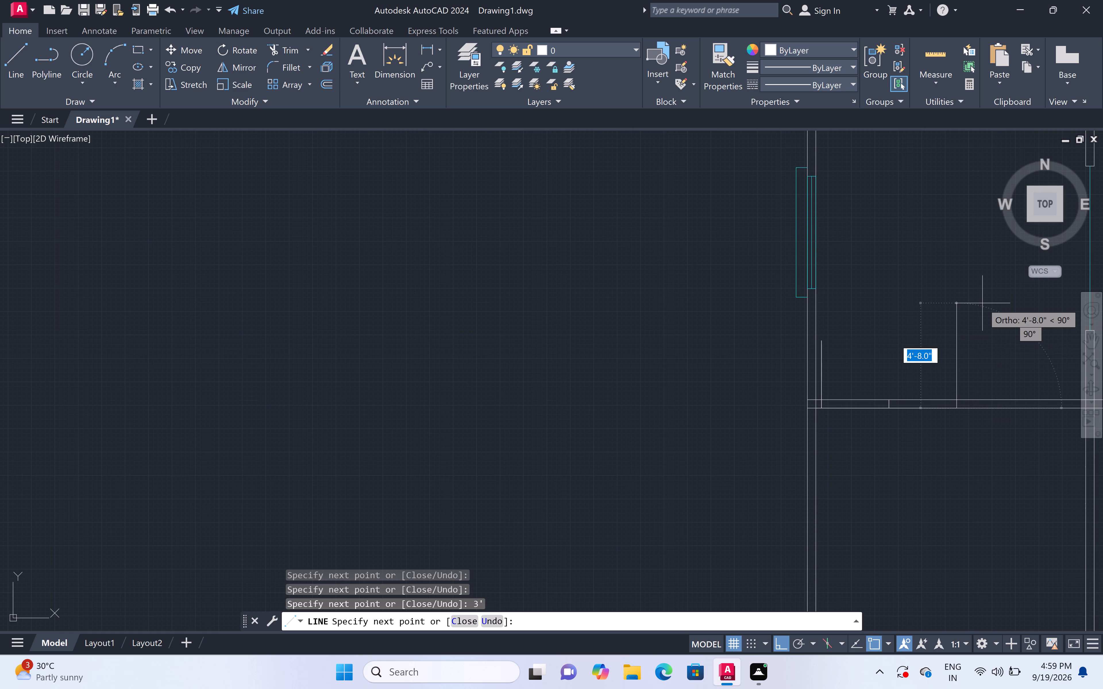
{"action": "scroll", "coordinate": [977, 312], "scroll_direction": "down", "scroll_amount": 3}
{"action": "middle_click_drag", "start_coordinate": [976, 313], "coordinate": [814, 410]}
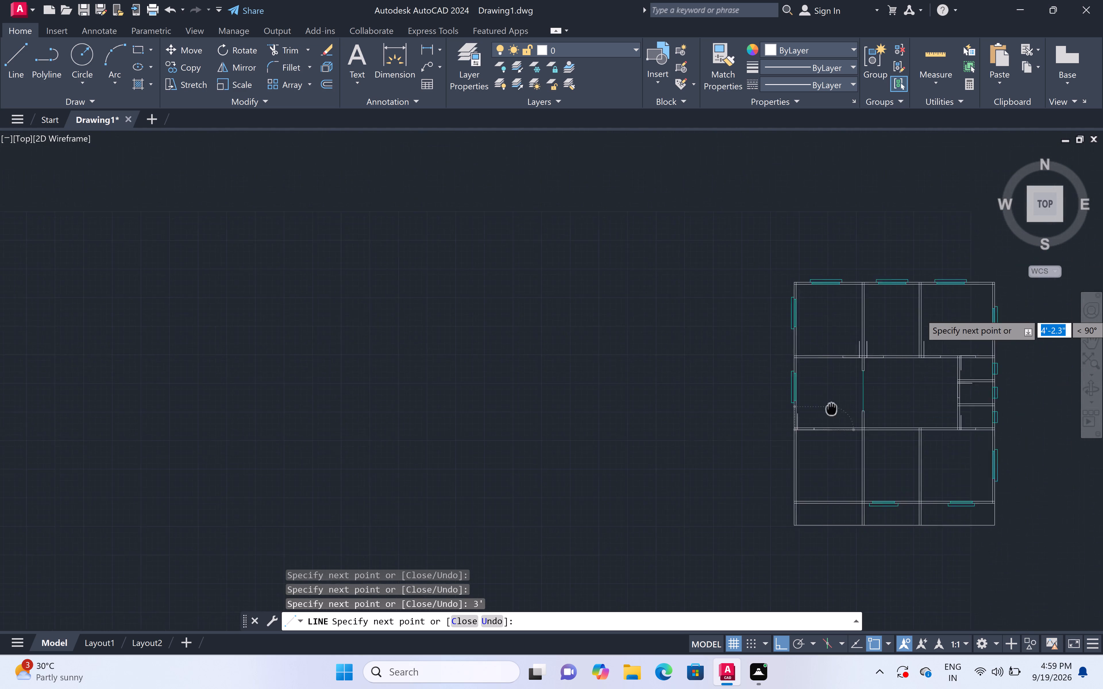
{"action": "middle_click_drag", "start_coordinate": [814, 410], "coordinate": [799, 412]}
{"action": "scroll", "coordinate": [788, 418], "scroll_direction": "up", "scroll_amount": 3}
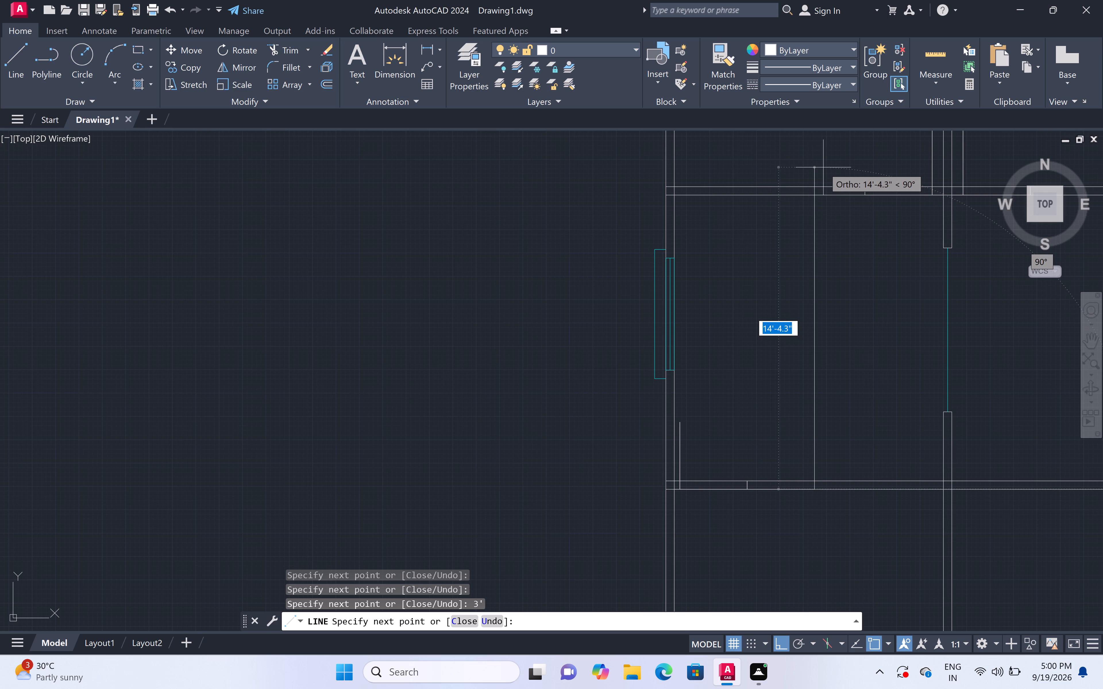
{"action": "middle_click_drag", "start_coordinate": [823, 167], "coordinate": [680, 175]}
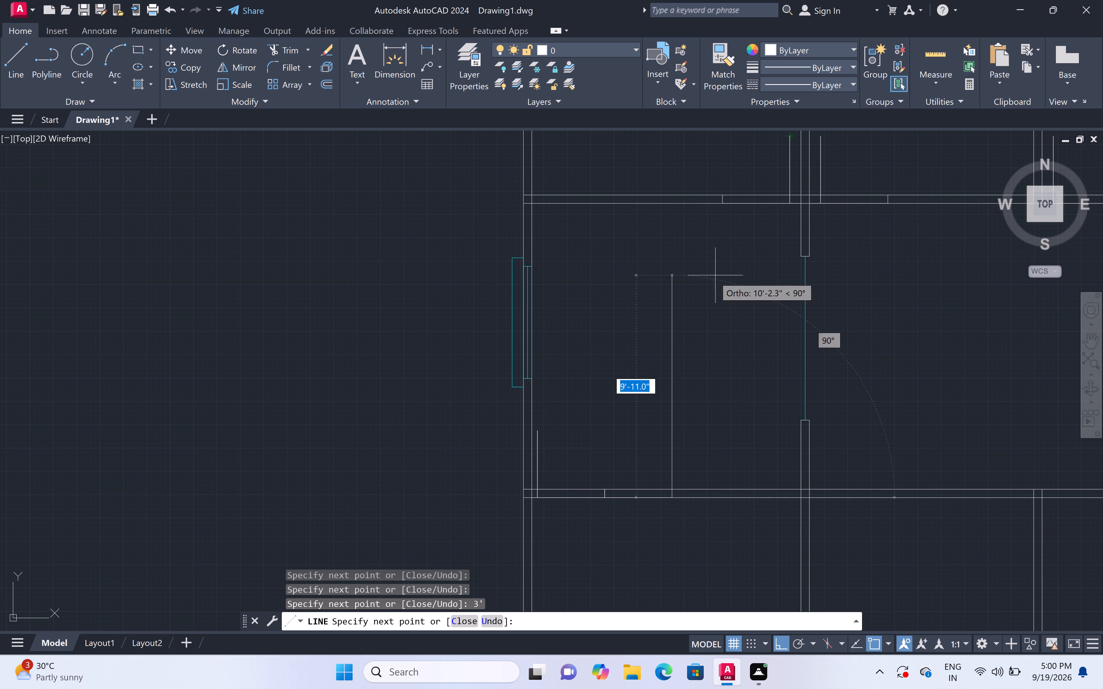
{"action": "type", "text": "3'"}
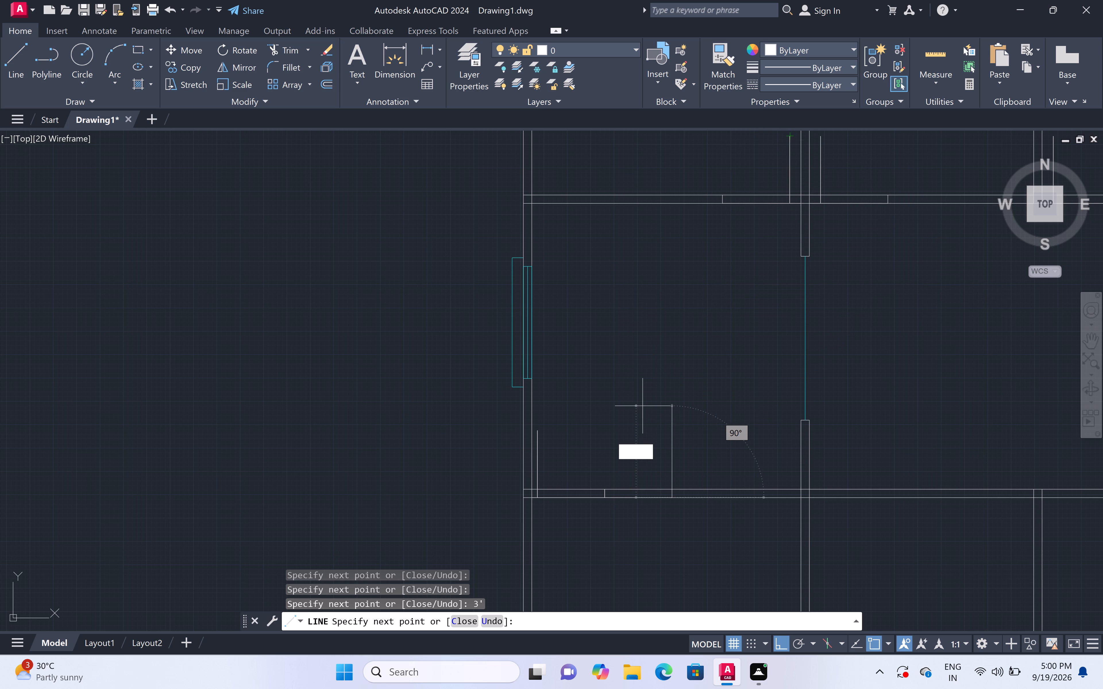
{"action": "key", "text": "space"}
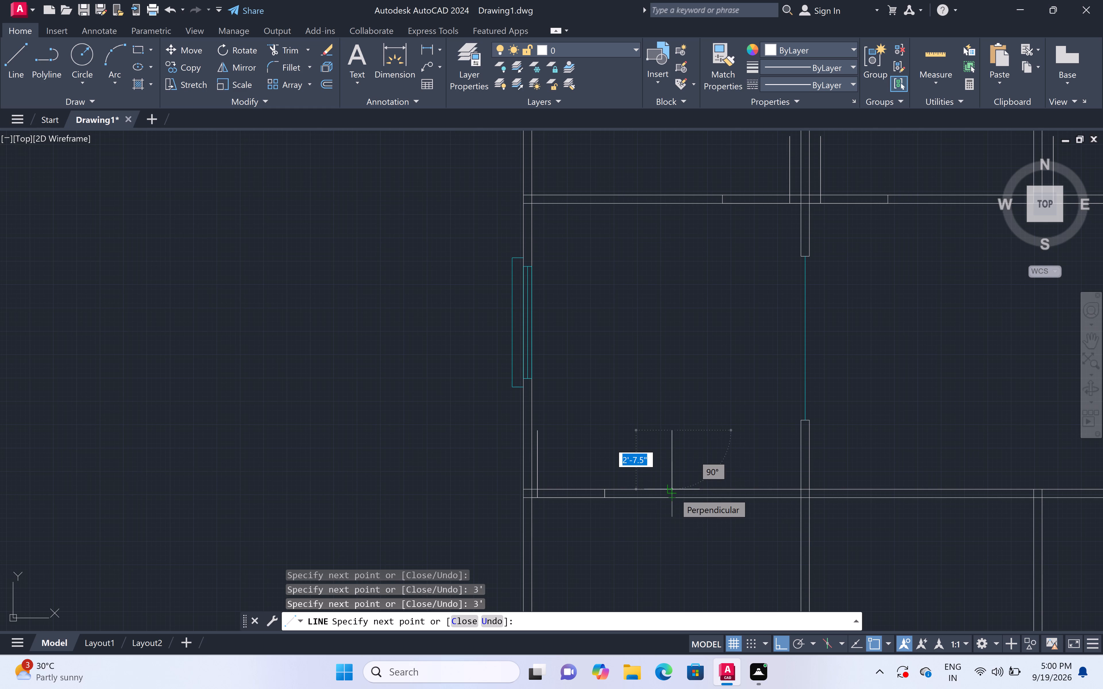
{"action": "scroll", "coordinate": [674, 493], "scroll_direction": "up", "scroll_amount": 3}
{"action": "left_click", "coordinate": [666, 509]}
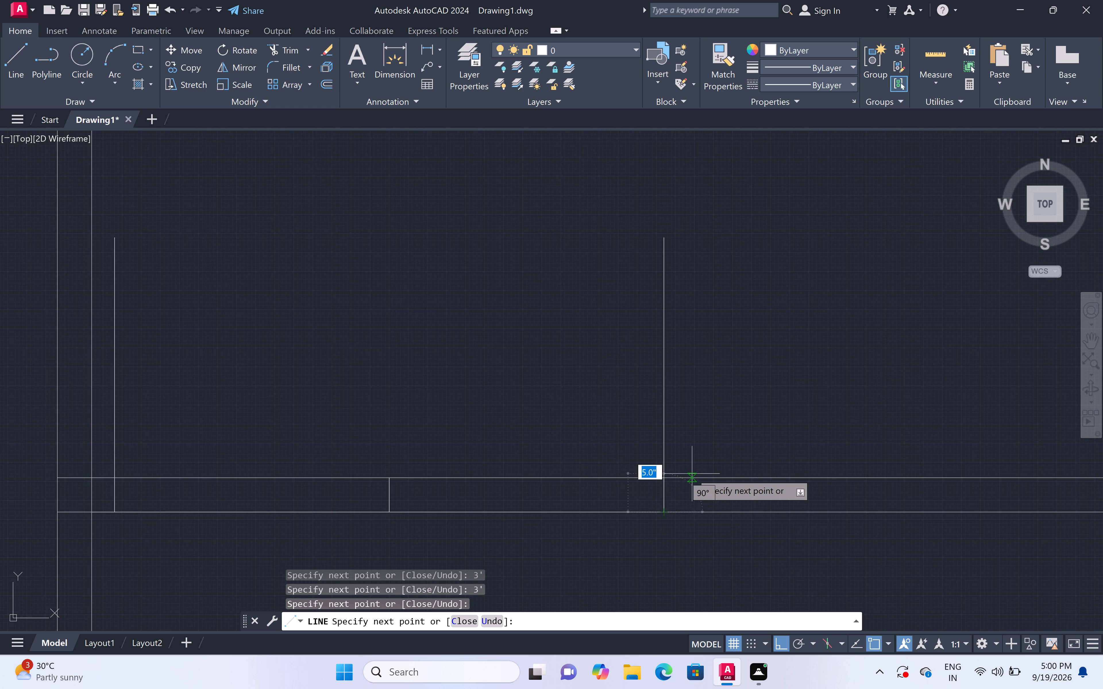
{"action": "key", "text": "Escape"}
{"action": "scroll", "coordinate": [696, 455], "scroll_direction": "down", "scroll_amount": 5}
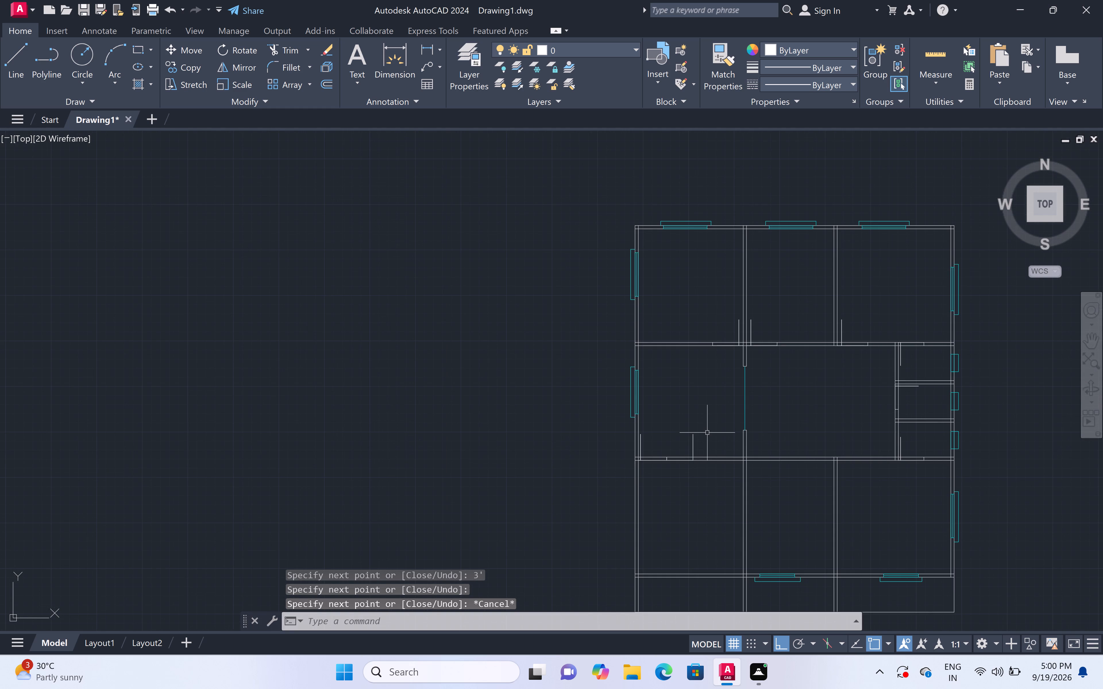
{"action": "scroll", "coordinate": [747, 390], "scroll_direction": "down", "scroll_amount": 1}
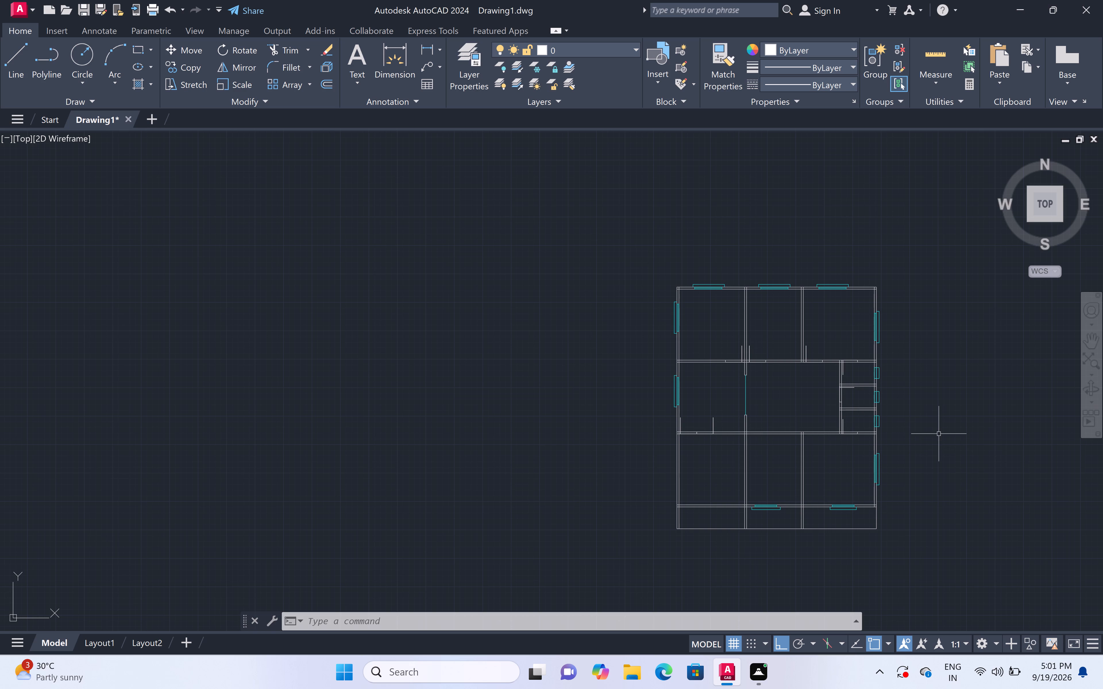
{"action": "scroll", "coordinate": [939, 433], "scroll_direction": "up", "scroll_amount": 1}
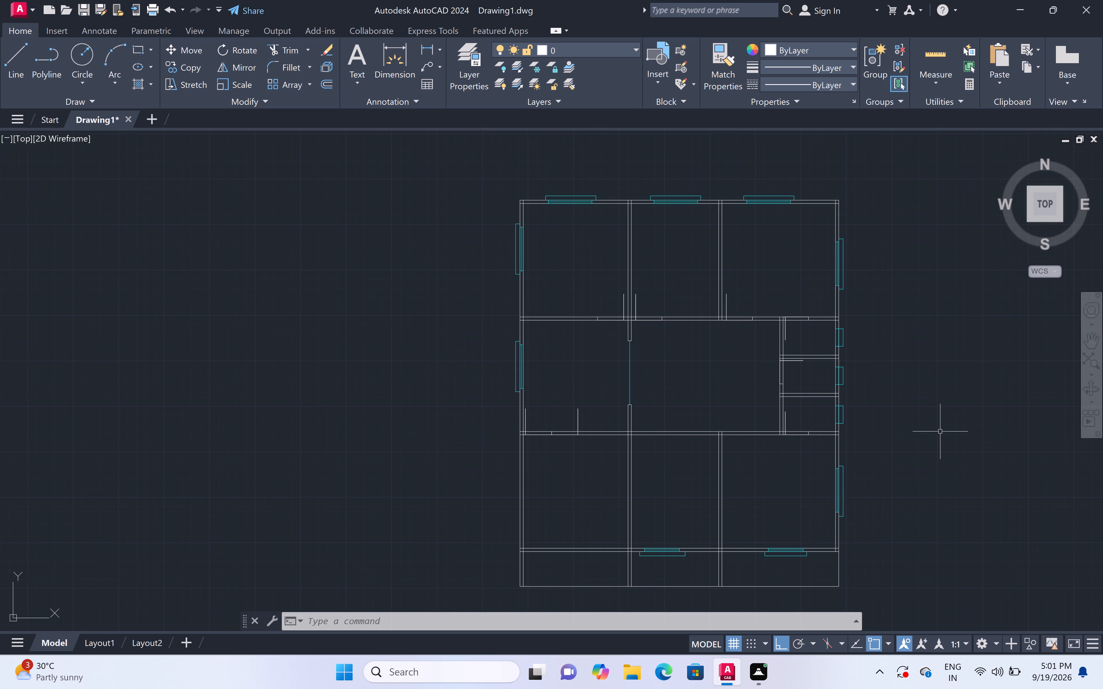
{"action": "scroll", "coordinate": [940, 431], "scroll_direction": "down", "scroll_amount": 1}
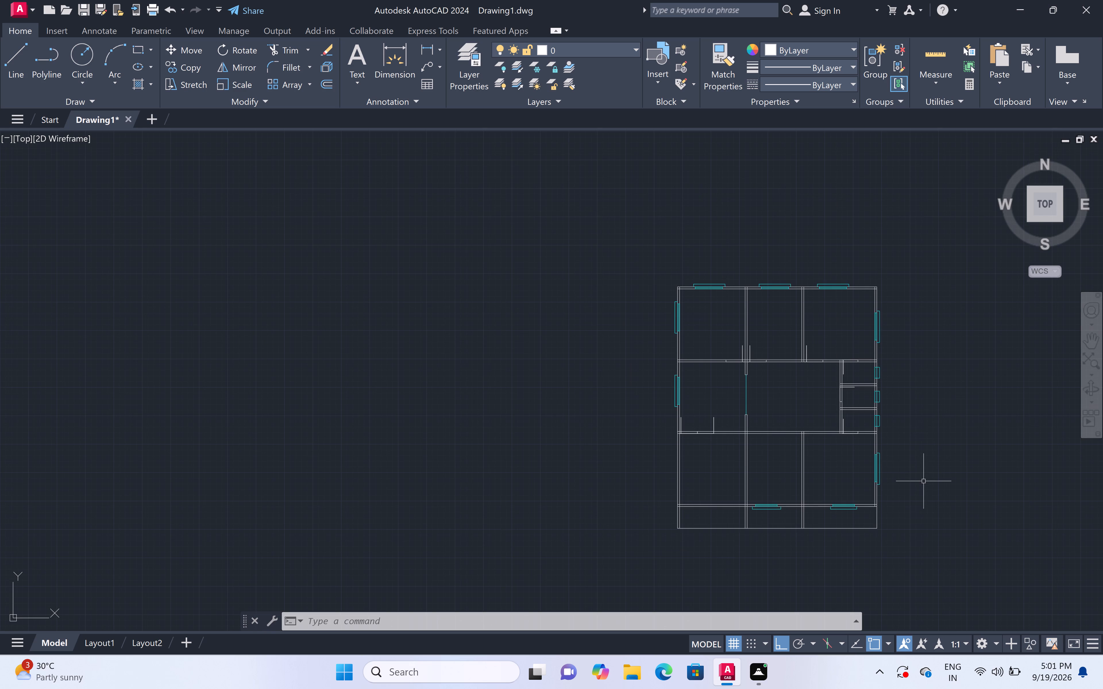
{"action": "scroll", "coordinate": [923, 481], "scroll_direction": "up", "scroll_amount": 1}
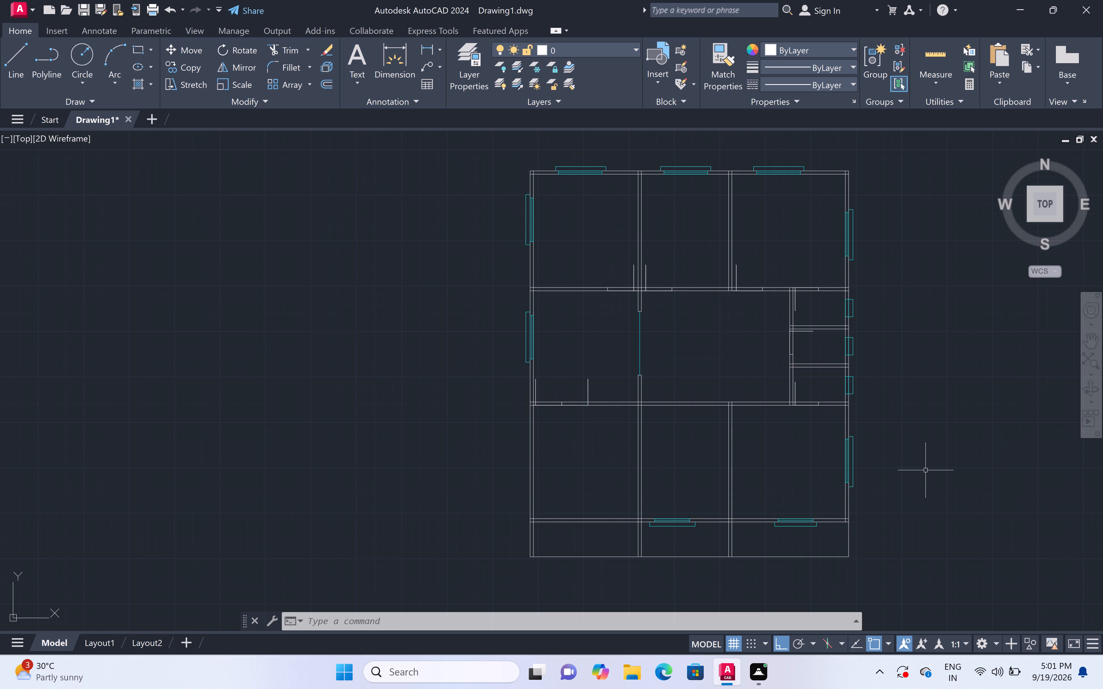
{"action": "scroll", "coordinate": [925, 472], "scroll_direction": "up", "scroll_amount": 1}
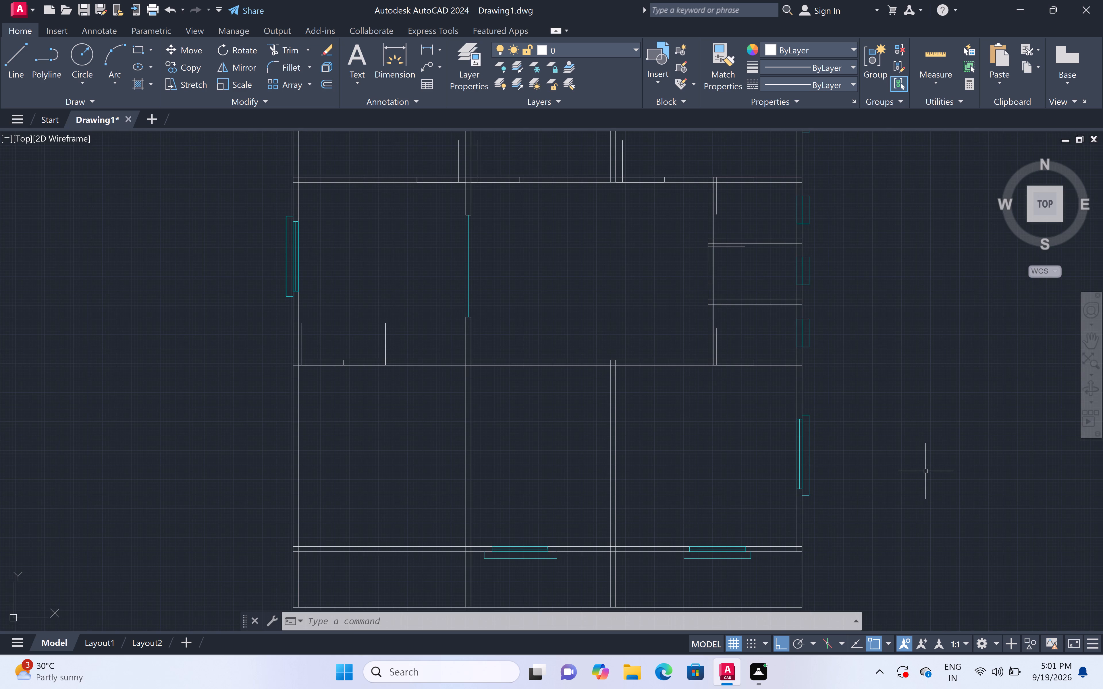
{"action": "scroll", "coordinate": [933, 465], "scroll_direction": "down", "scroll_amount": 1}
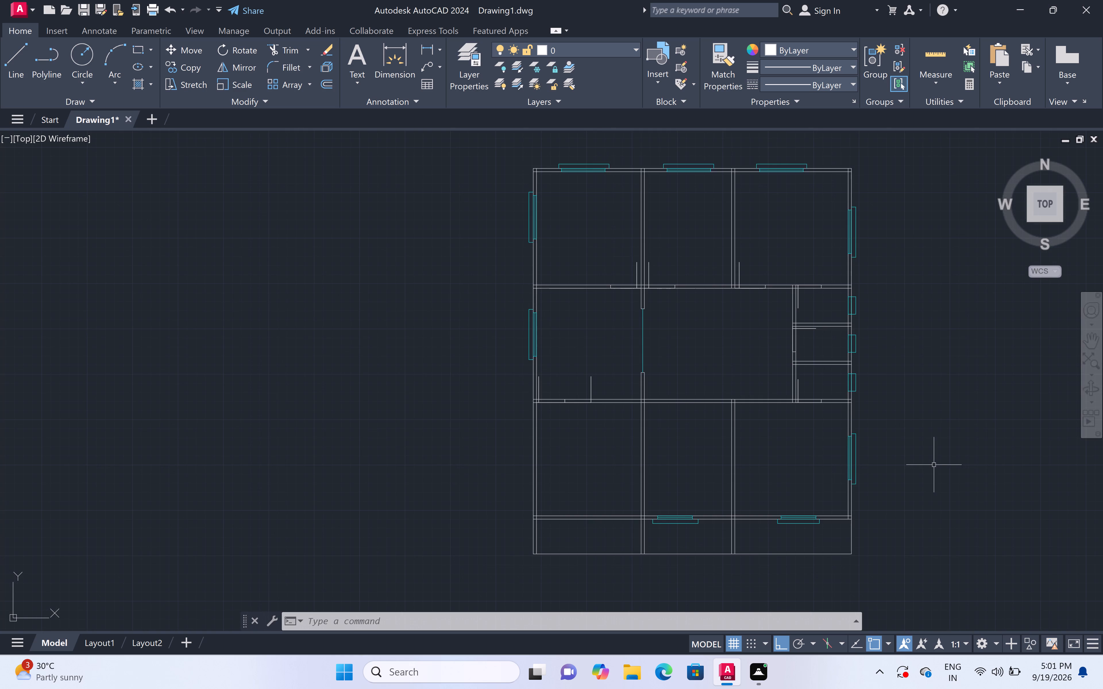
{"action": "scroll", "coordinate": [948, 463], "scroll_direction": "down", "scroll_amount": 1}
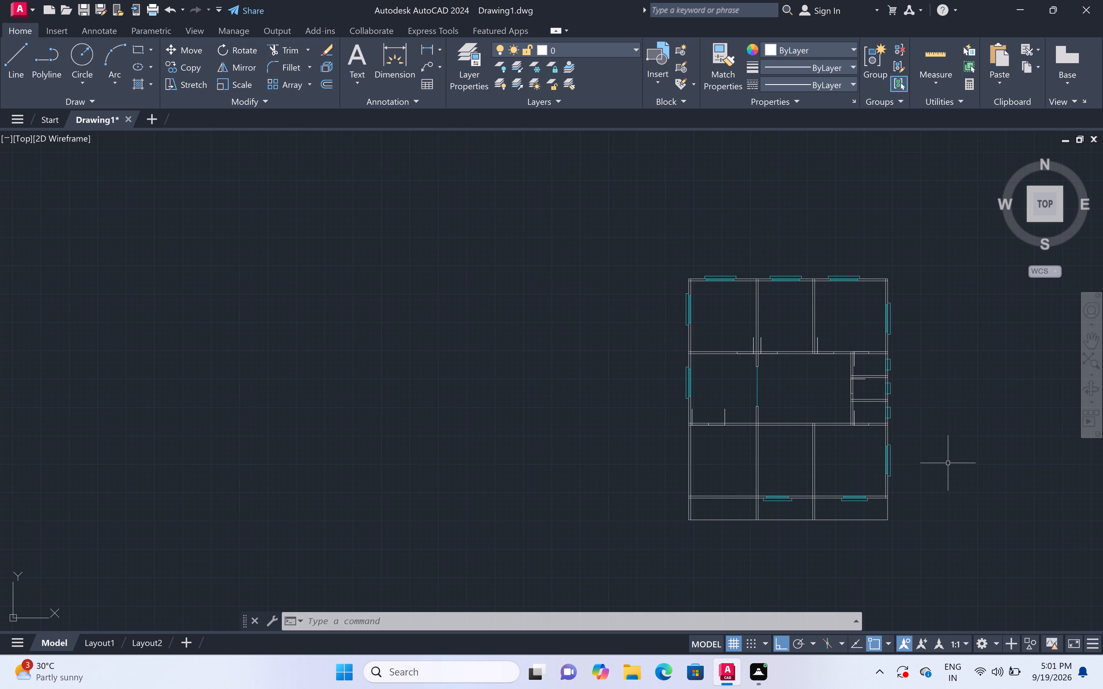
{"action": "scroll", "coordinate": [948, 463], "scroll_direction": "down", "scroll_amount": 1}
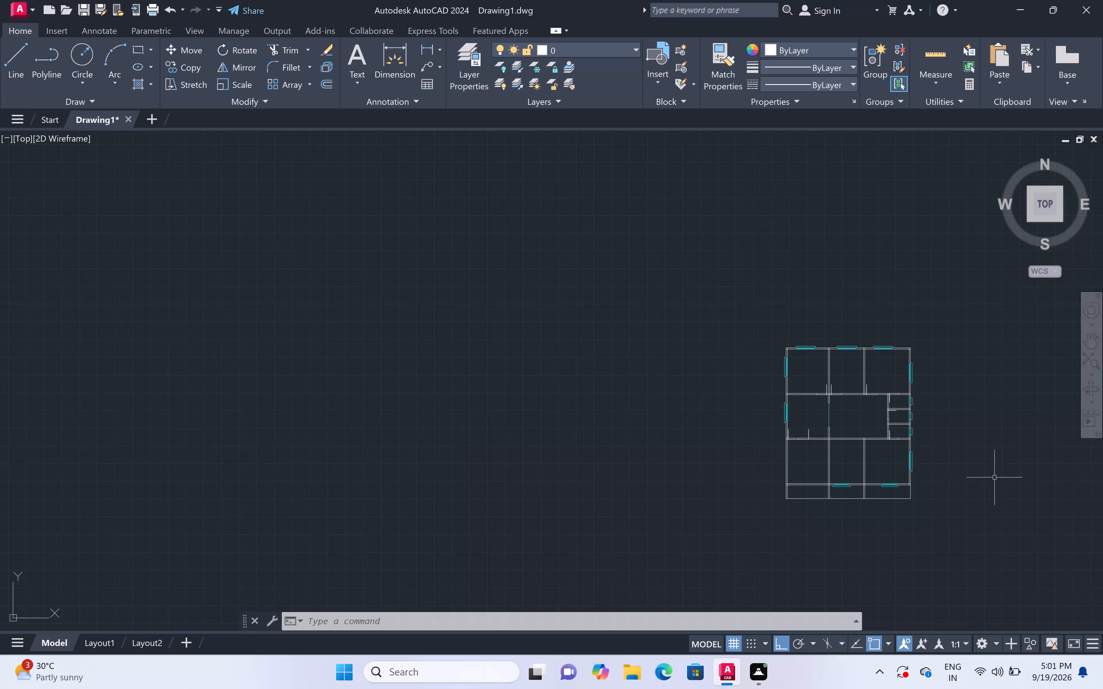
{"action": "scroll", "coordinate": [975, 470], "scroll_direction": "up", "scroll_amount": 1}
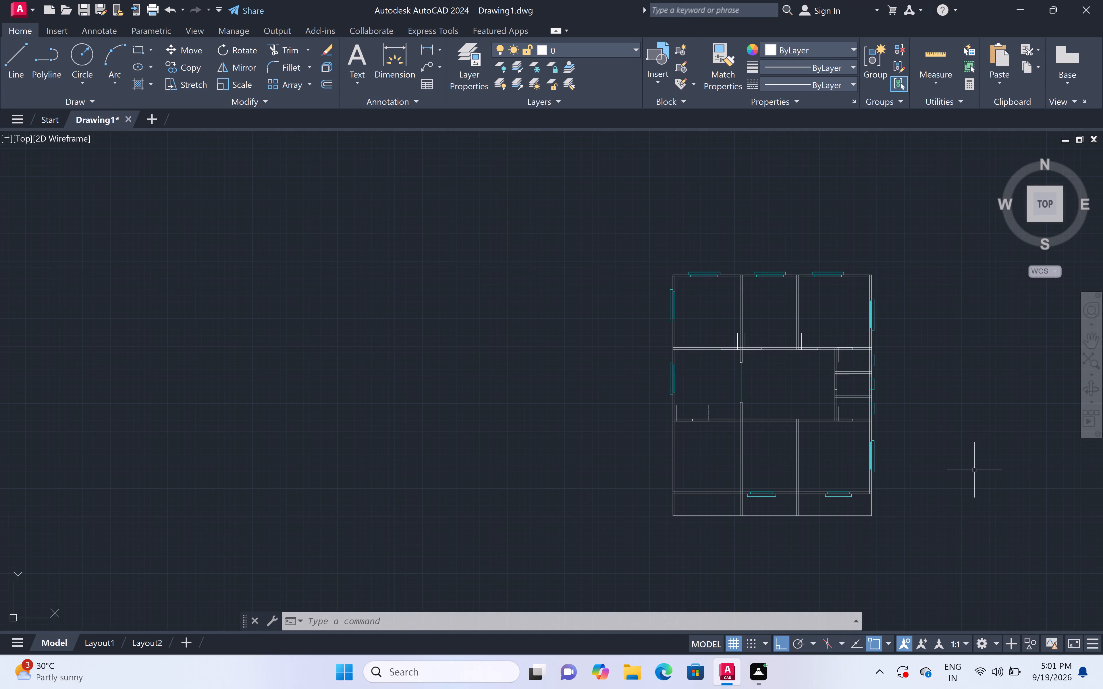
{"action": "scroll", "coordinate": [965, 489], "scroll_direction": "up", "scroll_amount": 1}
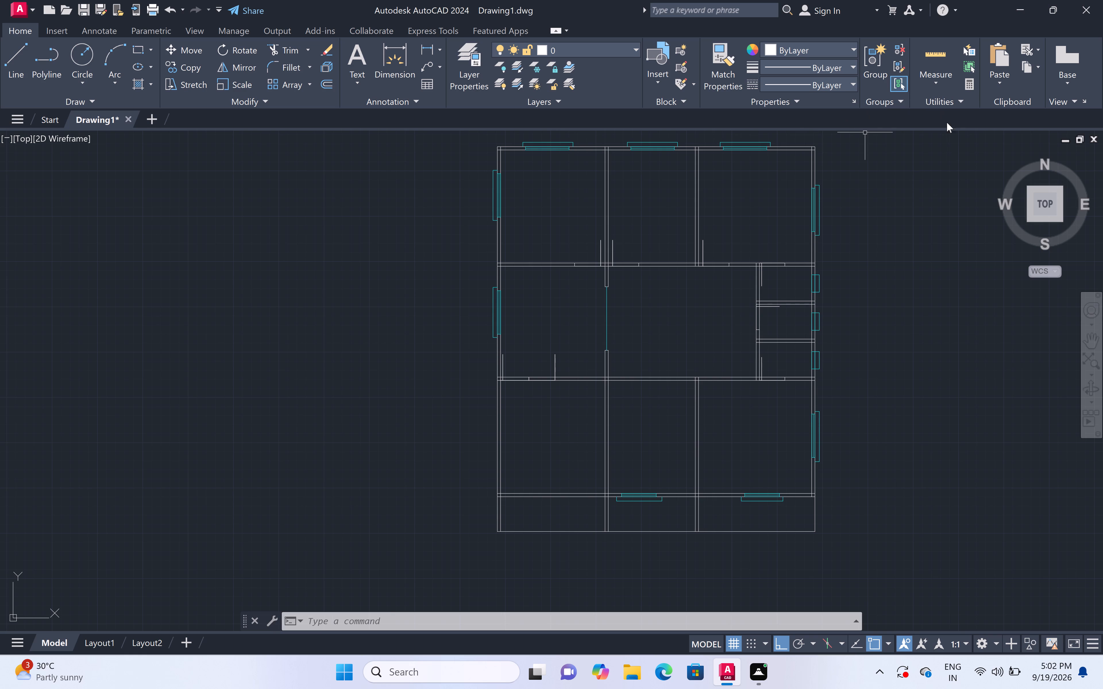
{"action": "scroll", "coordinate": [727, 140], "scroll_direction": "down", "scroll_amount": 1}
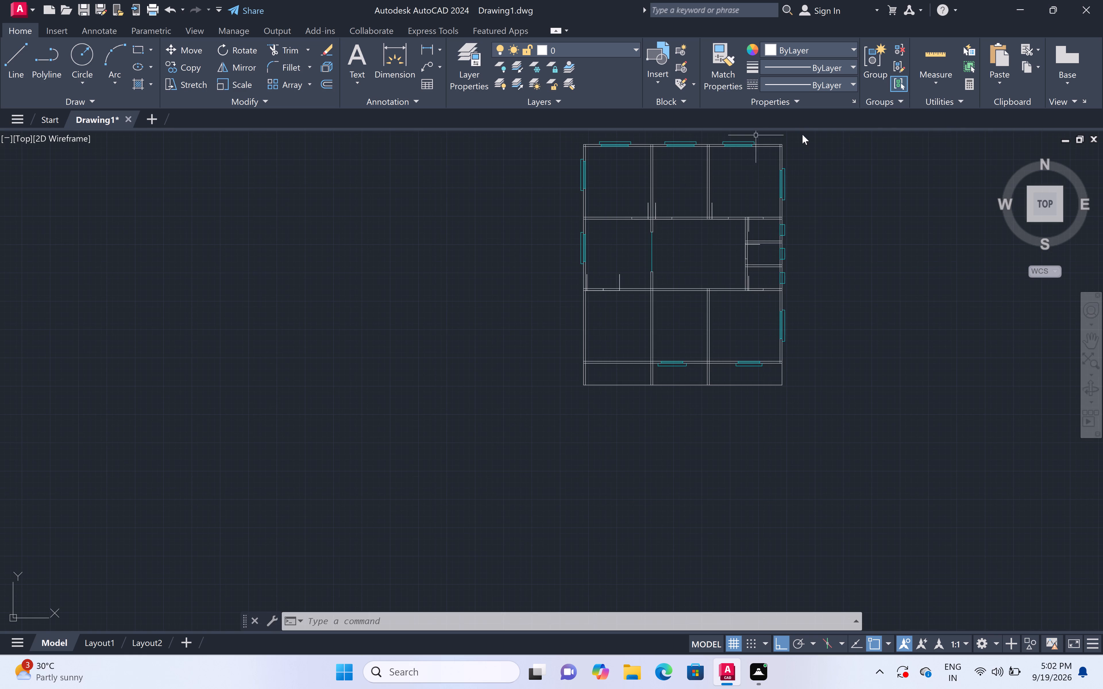
Look over the floor plan, examining the doors and windows placed so far and the rooms still without doors.
{"action": "scroll", "coordinate": [815, 130], "scroll_direction": "up", "scroll_amount": 3}
{"action": "scroll", "coordinate": [826, 175], "scroll_direction": "up", "scroll_amount": 2}
{"action": "middle_click_drag", "start_coordinate": [824, 175], "coordinate": [822, 196]}
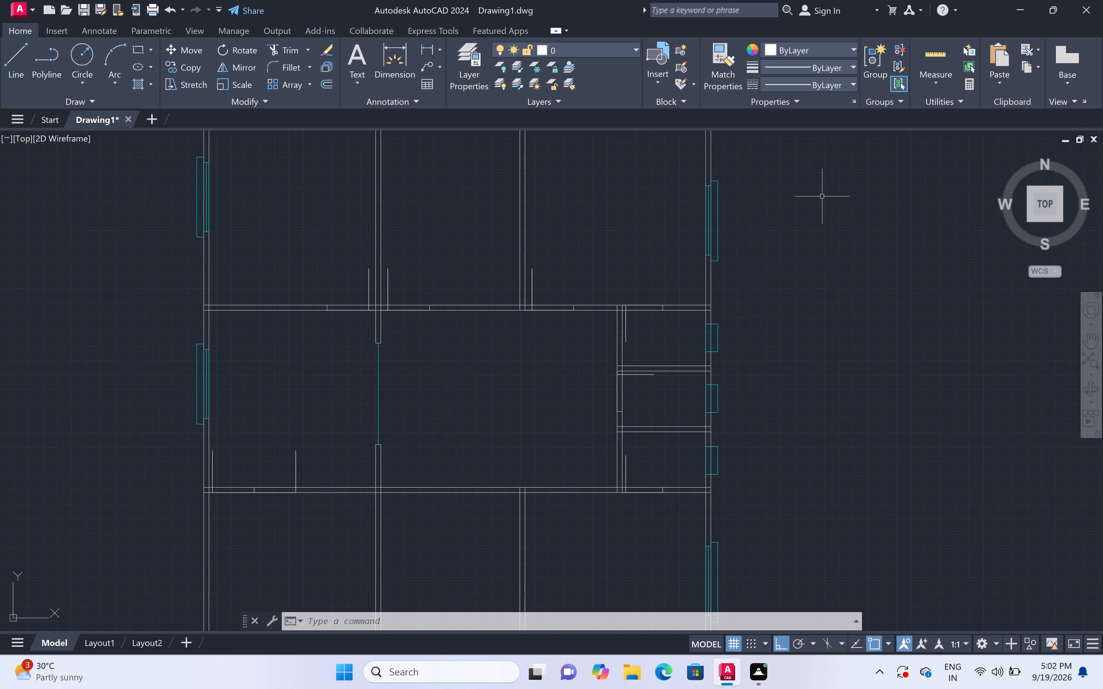
{"action": "scroll", "coordinate": [823, 188], "scroll_direction": "down", "scroll_amount": 1}
{"action": "middle_click", "coordinate": [822, 189]}
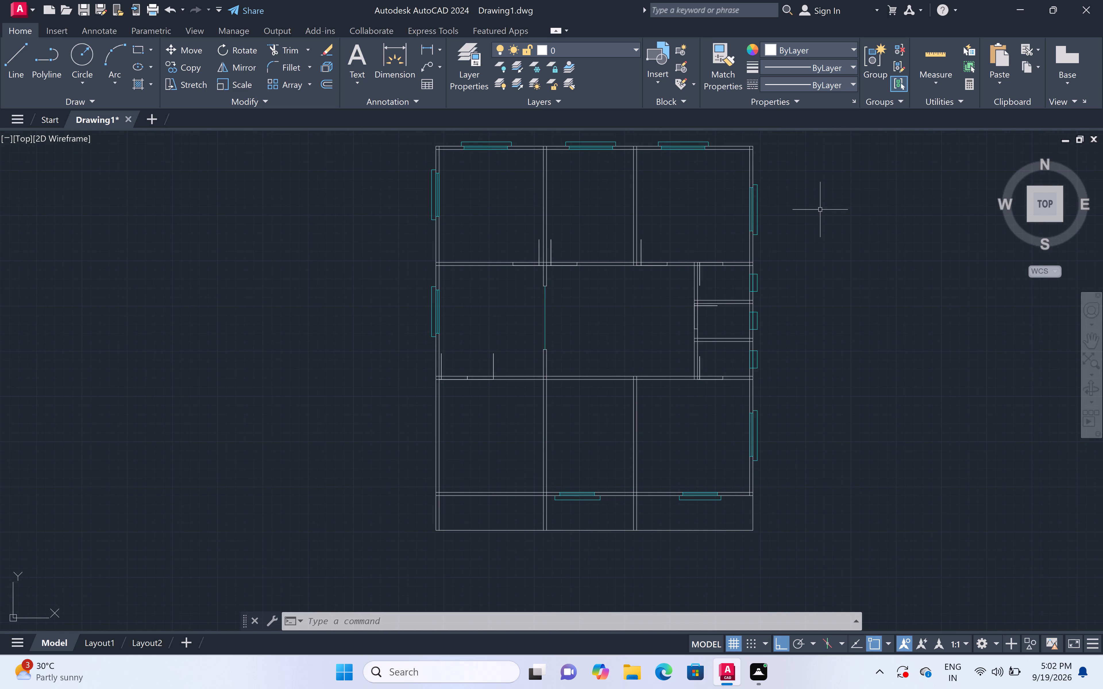
{"action": "scroll", "coordinate": [820, 201], "scroll_direction": "up", "scroll_amount": 1}
{"action": "scroll", "coordinate": [819, 184], "scroll_direction": "down", "scroll_amount": 2}
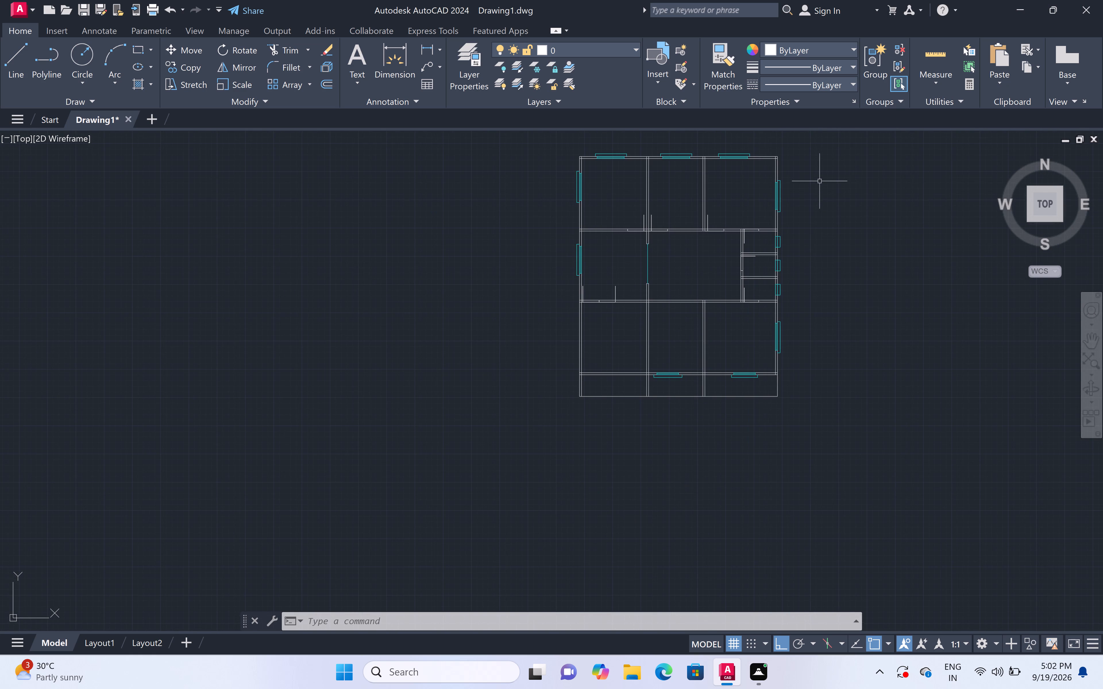
{"action": "scroll", "coordinate": [829, 141], "scroll_direction": "up", "scroll_amount": 3}
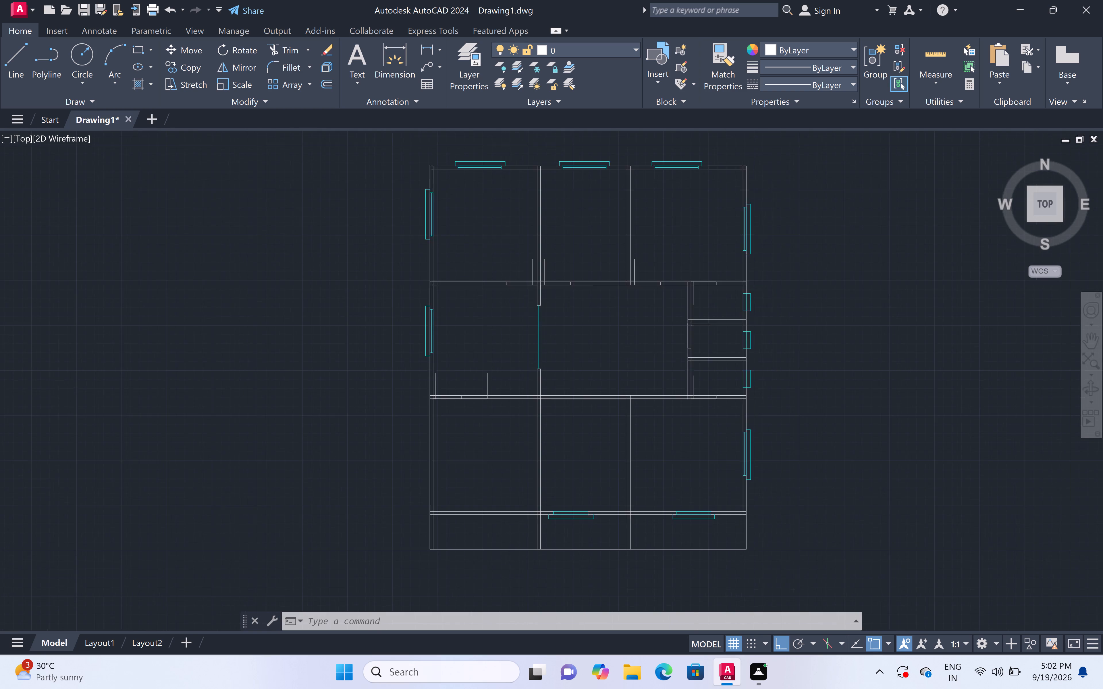
{"action": "scroll", "coordinate": [829, 141], "scroll_direction": "down", "scroll_amount": 1}
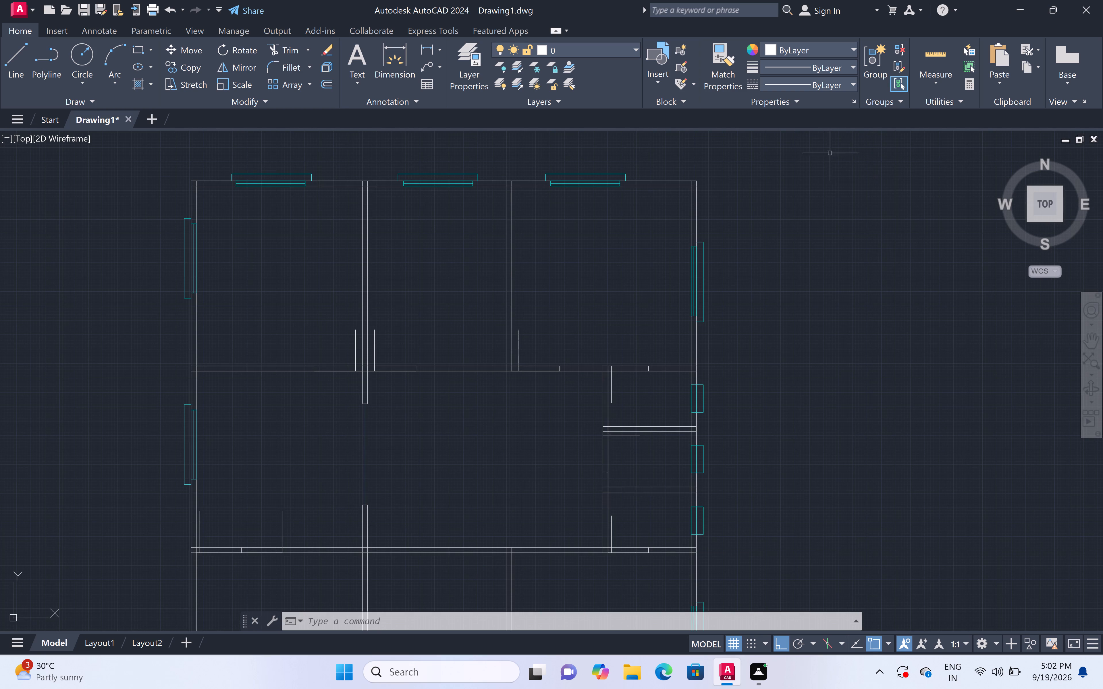
{"action": "scroll", "coordinate": [785, 163], "scroll_direction": "down", "scroll_amount": 1}
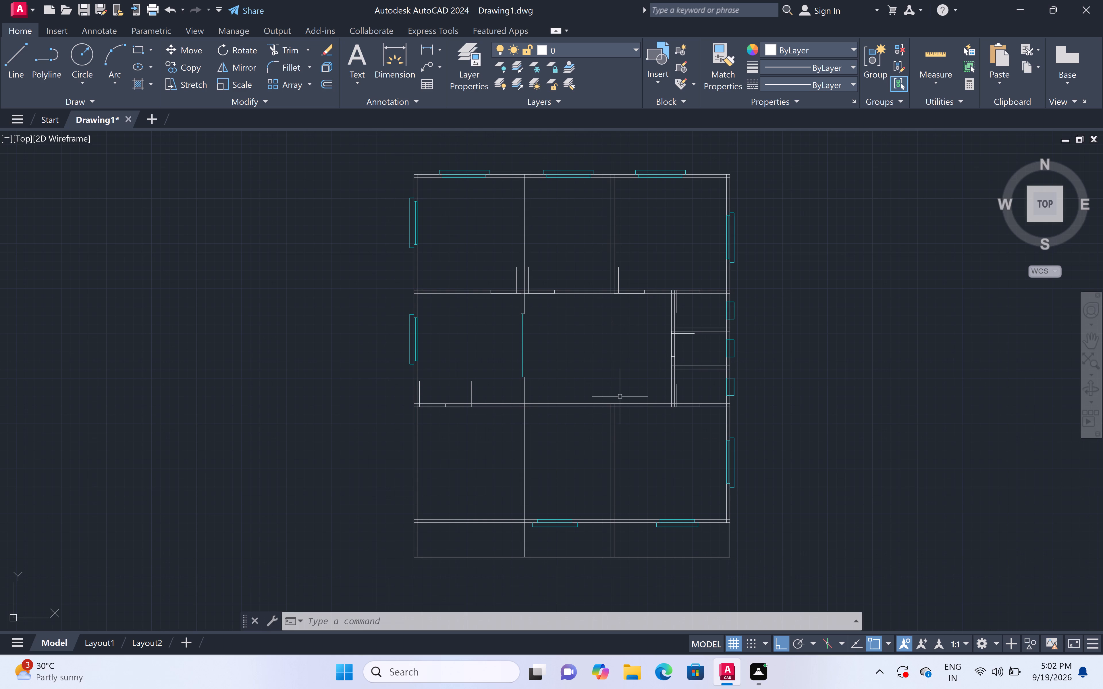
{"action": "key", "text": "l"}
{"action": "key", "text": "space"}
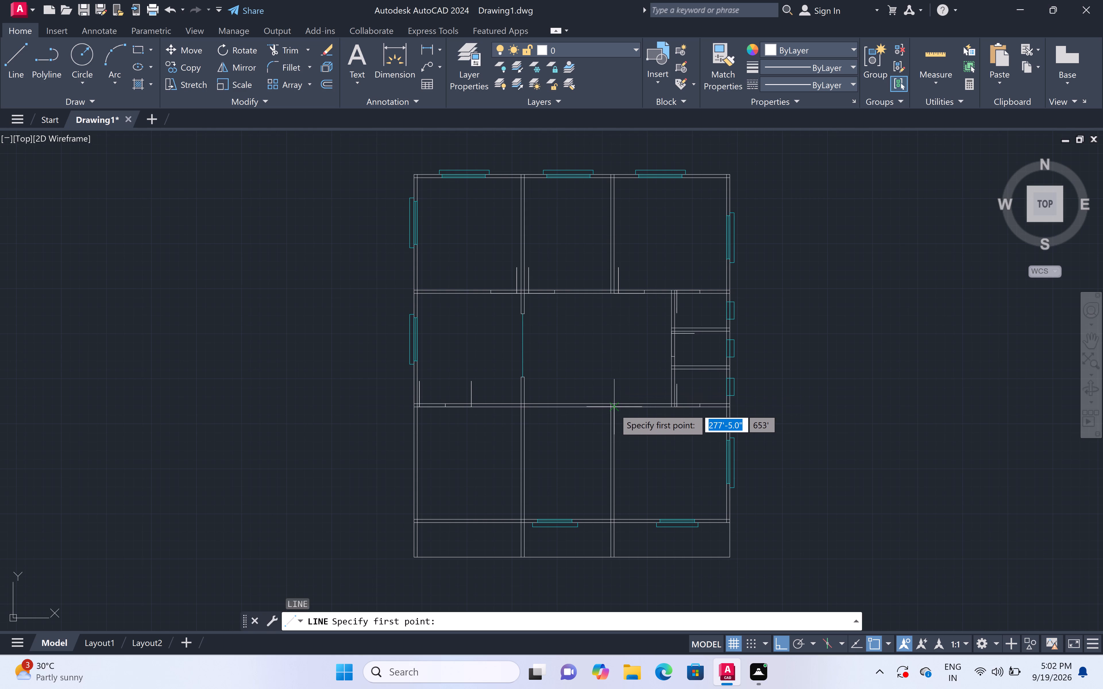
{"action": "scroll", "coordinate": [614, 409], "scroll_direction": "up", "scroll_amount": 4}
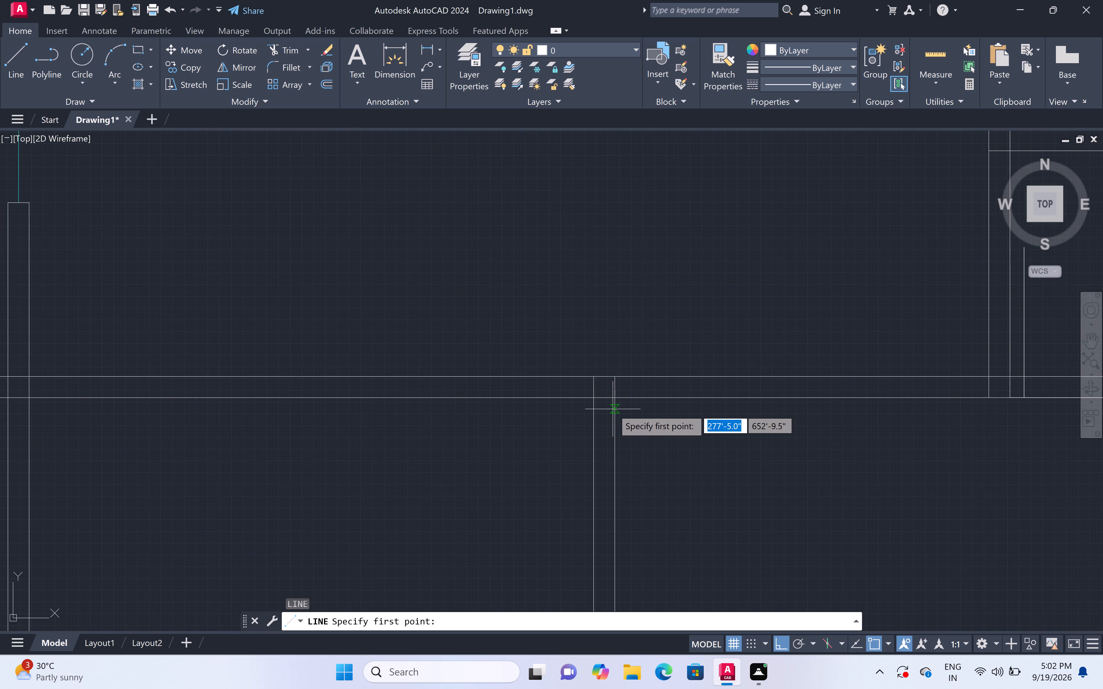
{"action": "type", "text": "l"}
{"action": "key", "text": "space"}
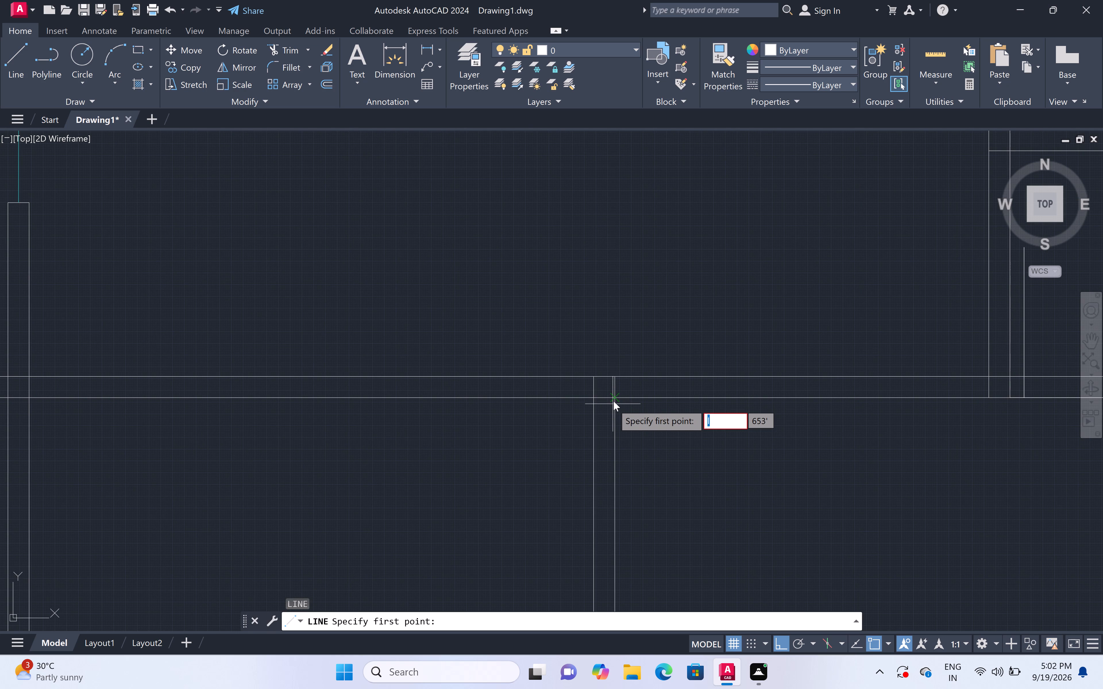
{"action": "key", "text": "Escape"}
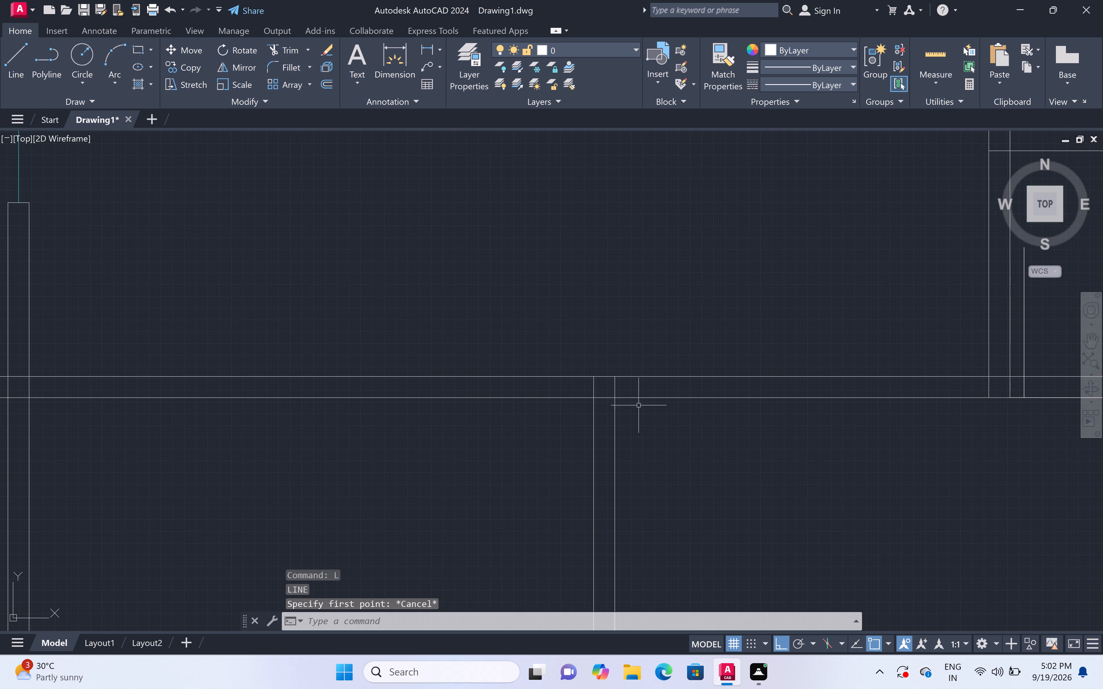
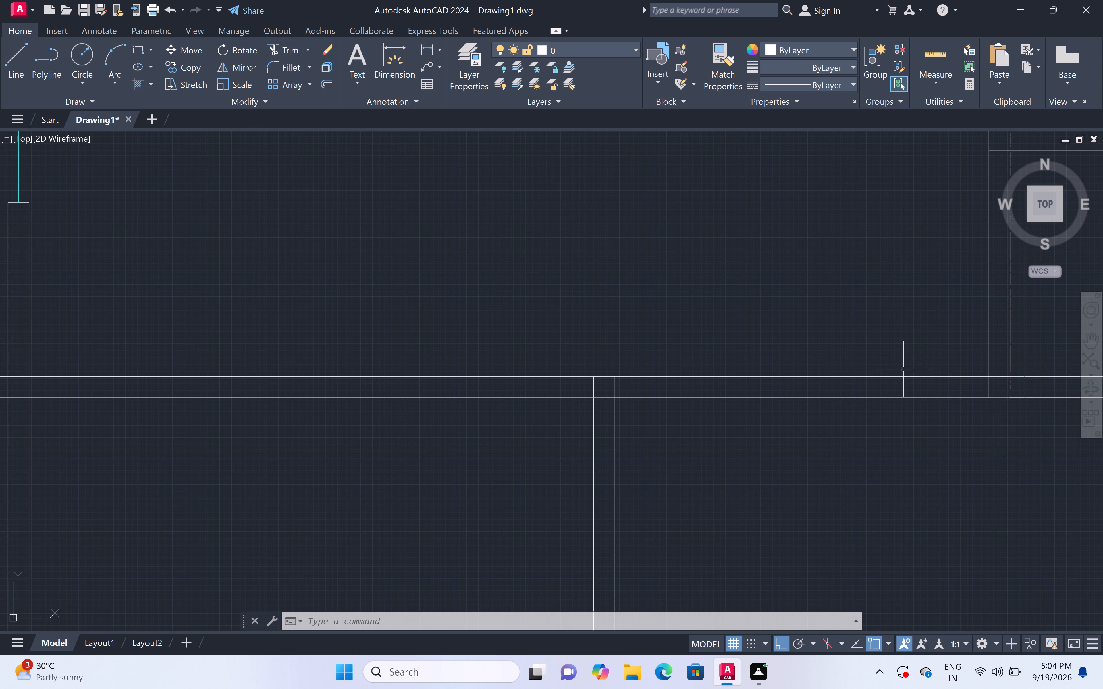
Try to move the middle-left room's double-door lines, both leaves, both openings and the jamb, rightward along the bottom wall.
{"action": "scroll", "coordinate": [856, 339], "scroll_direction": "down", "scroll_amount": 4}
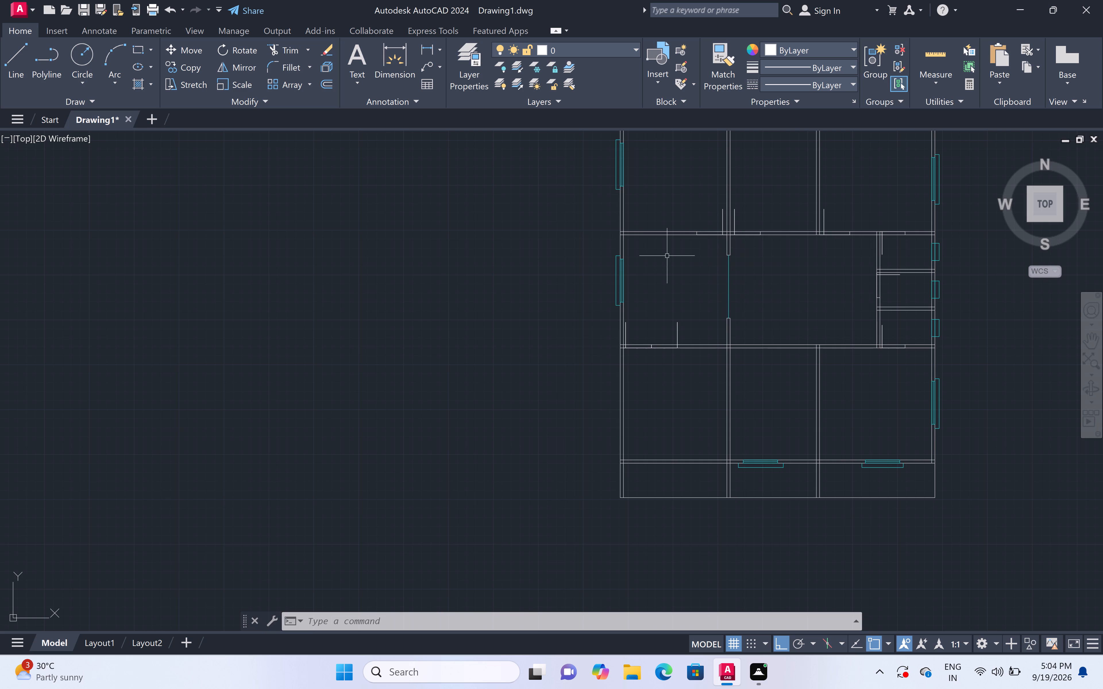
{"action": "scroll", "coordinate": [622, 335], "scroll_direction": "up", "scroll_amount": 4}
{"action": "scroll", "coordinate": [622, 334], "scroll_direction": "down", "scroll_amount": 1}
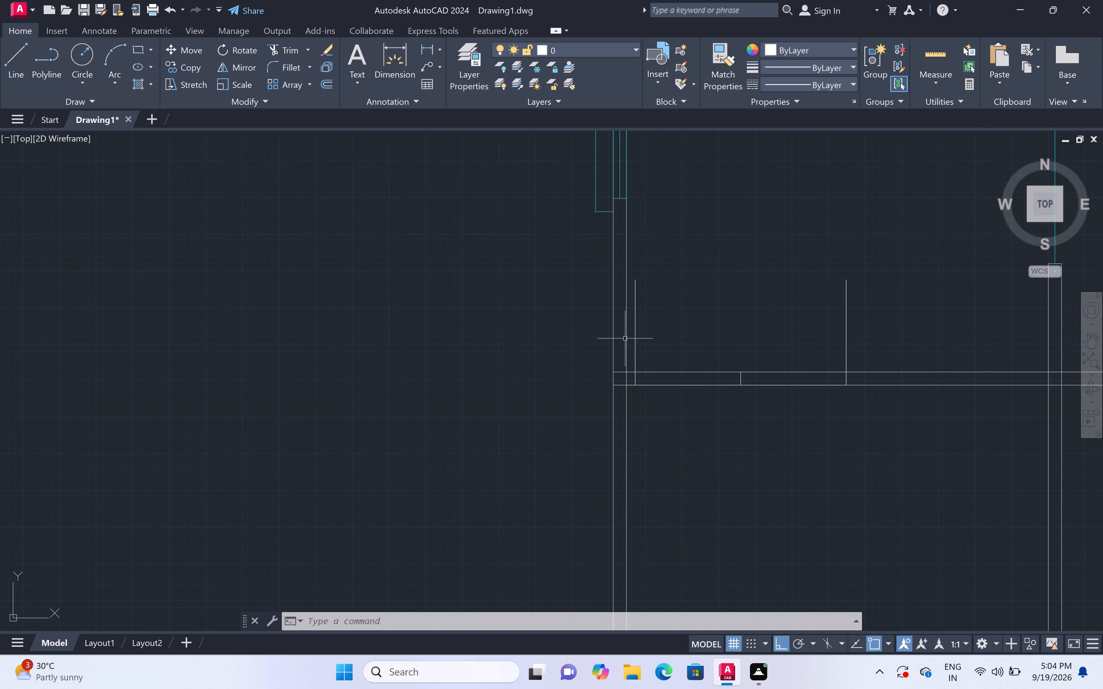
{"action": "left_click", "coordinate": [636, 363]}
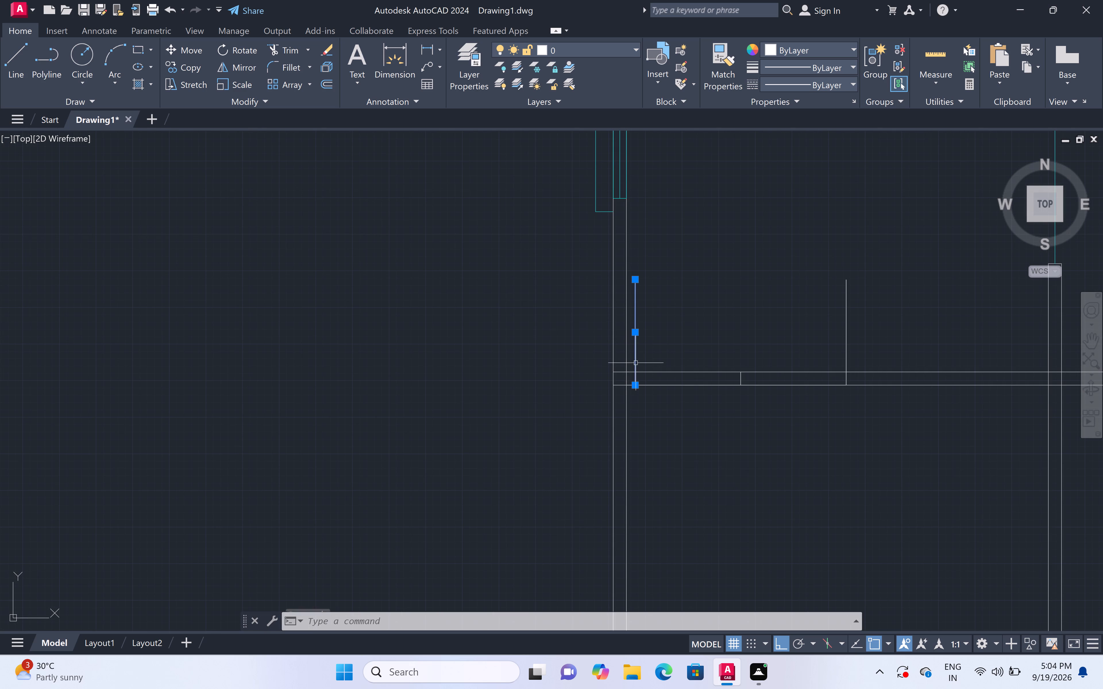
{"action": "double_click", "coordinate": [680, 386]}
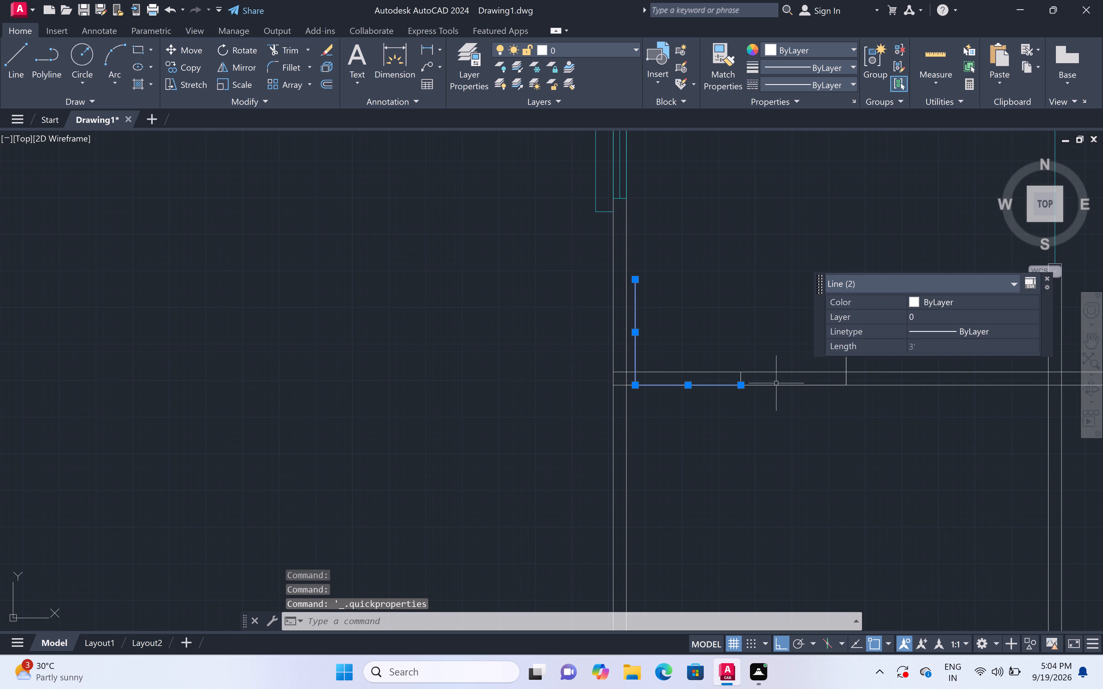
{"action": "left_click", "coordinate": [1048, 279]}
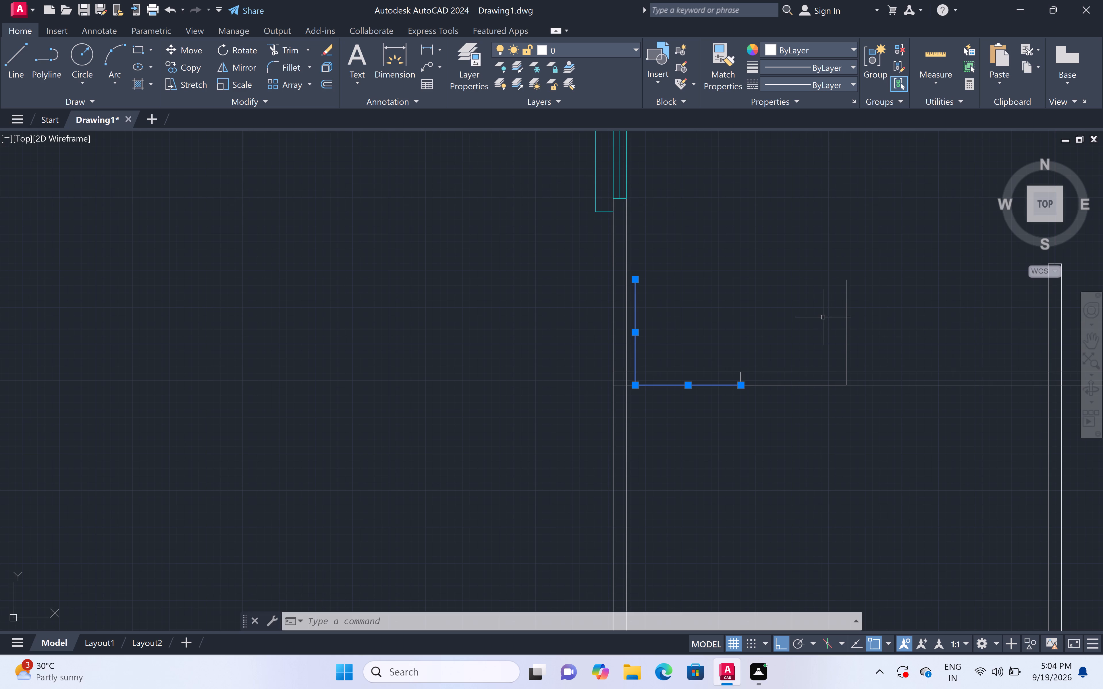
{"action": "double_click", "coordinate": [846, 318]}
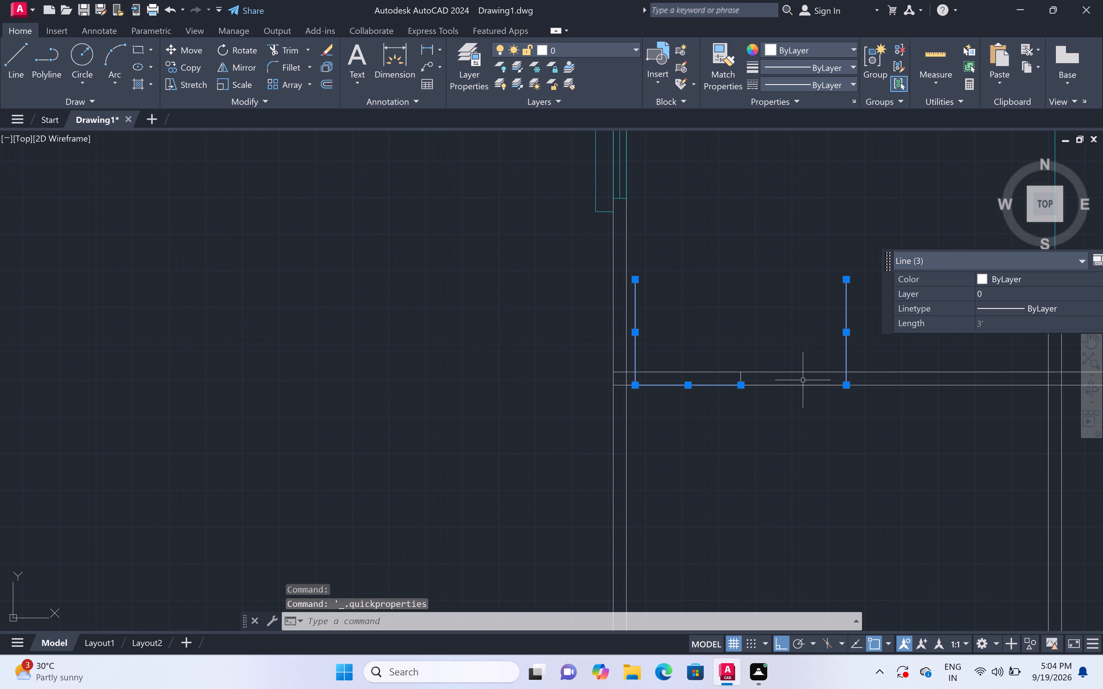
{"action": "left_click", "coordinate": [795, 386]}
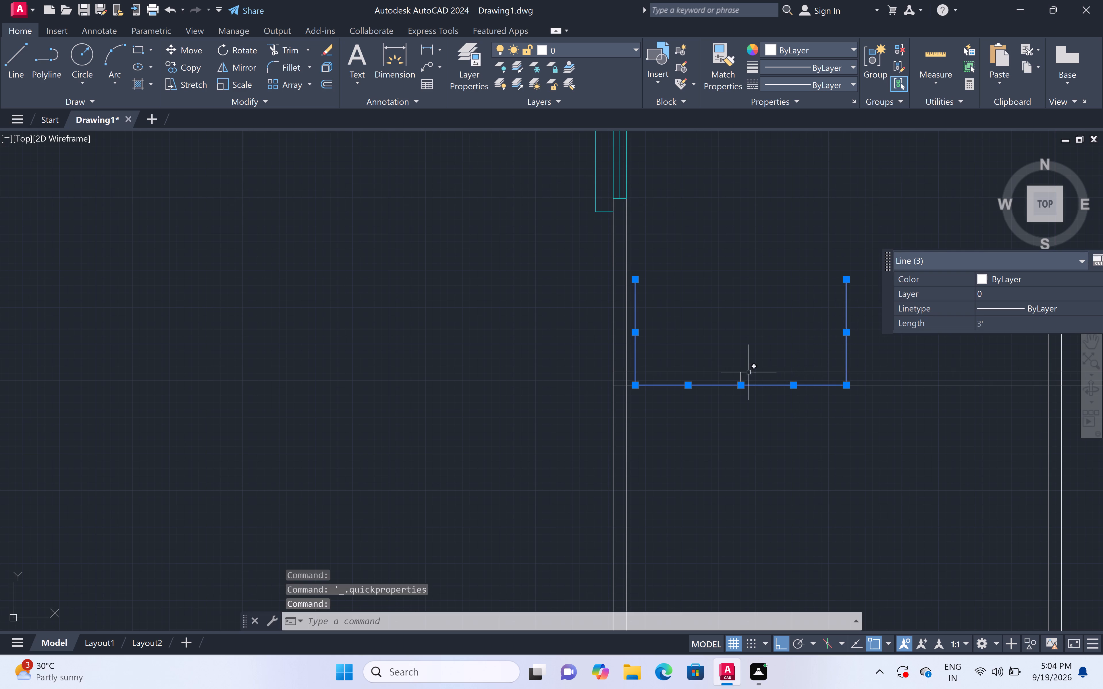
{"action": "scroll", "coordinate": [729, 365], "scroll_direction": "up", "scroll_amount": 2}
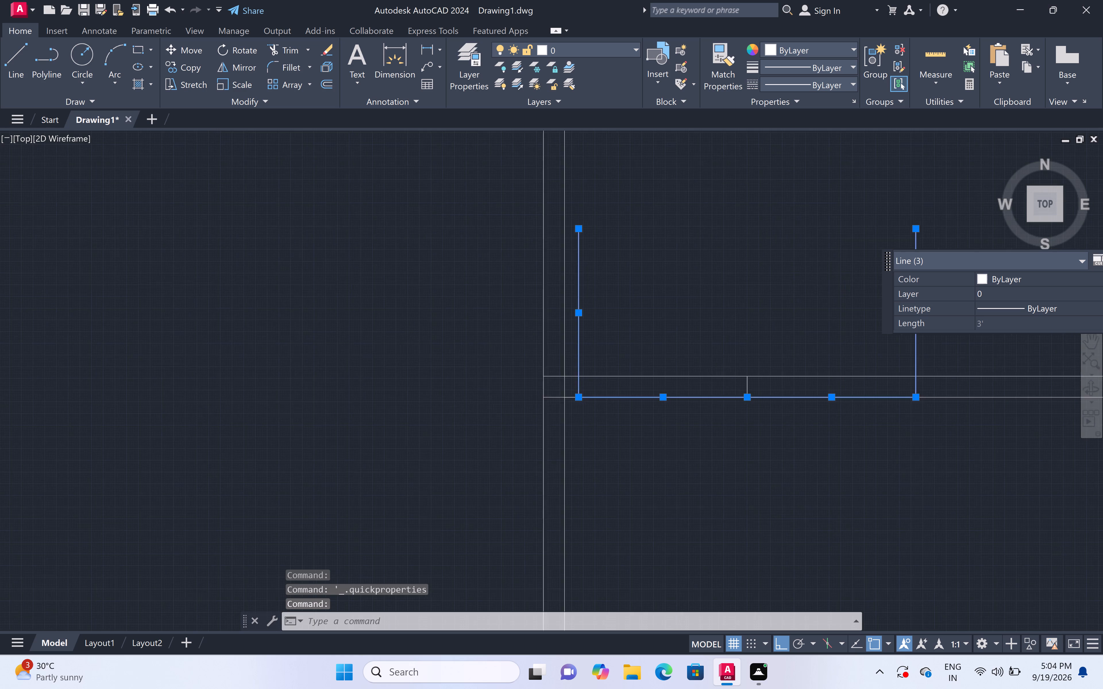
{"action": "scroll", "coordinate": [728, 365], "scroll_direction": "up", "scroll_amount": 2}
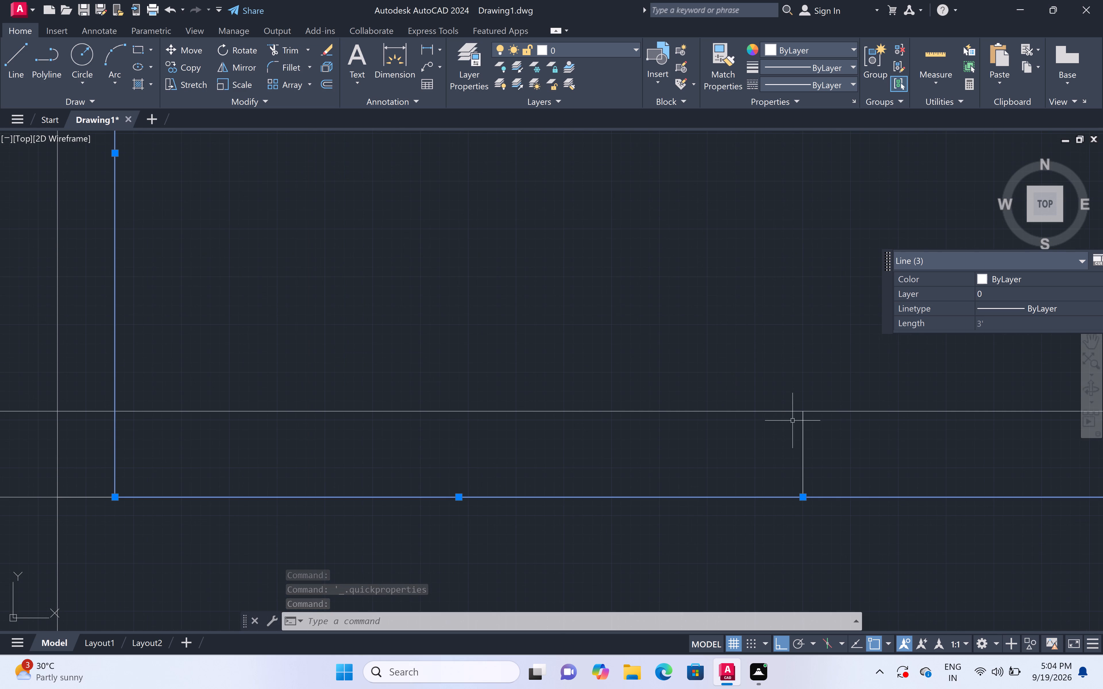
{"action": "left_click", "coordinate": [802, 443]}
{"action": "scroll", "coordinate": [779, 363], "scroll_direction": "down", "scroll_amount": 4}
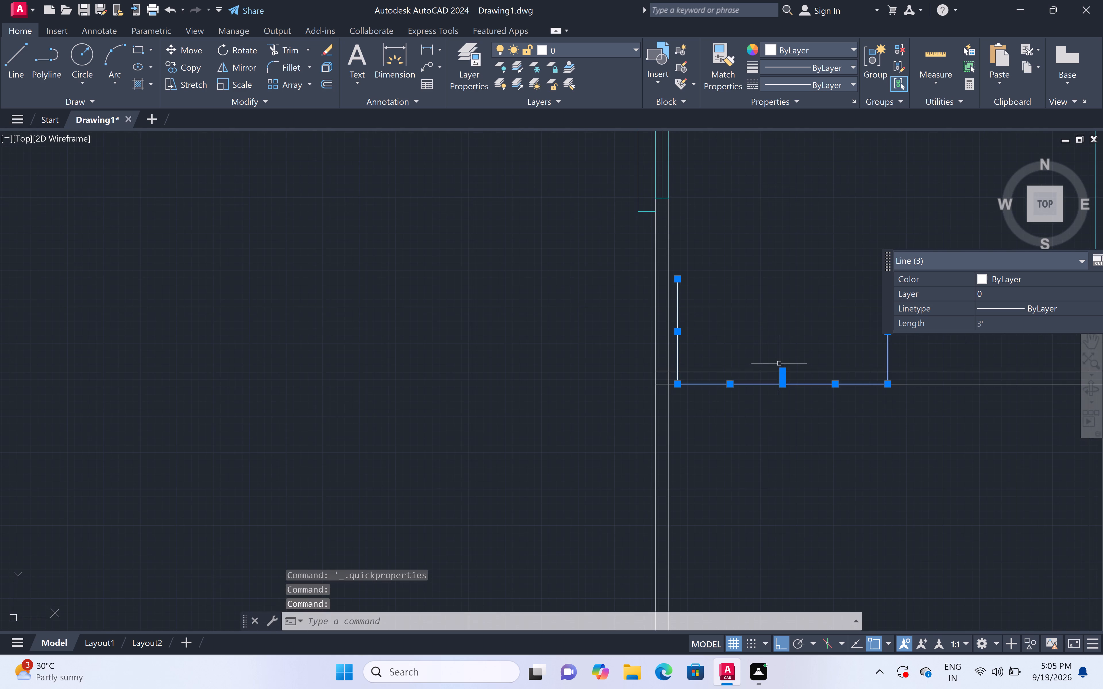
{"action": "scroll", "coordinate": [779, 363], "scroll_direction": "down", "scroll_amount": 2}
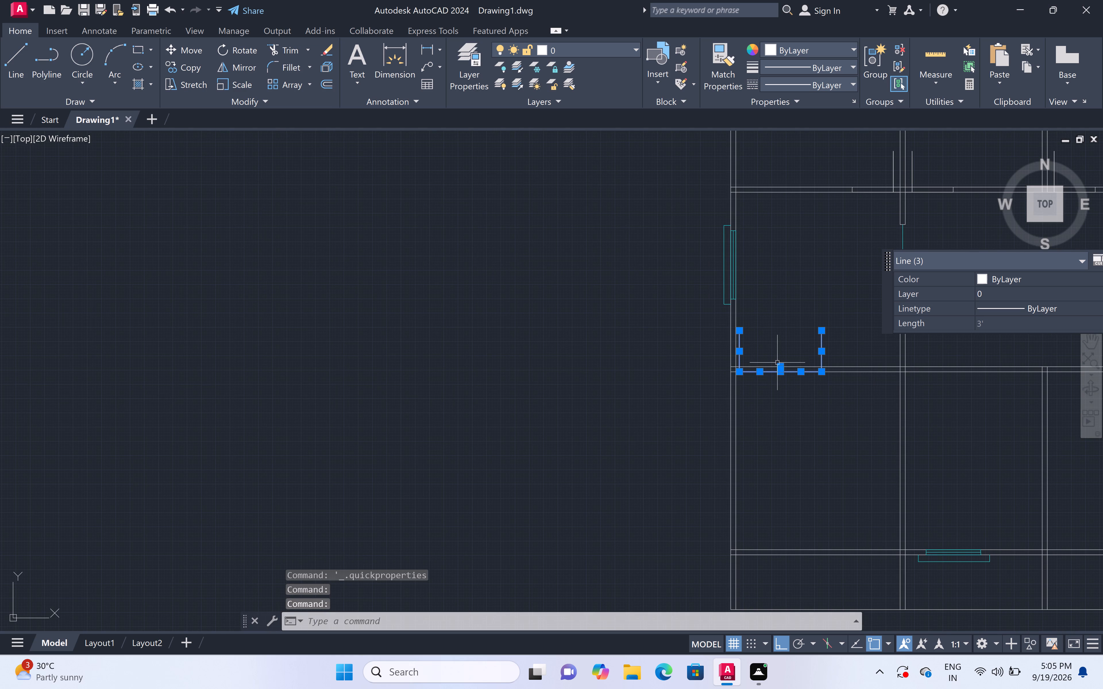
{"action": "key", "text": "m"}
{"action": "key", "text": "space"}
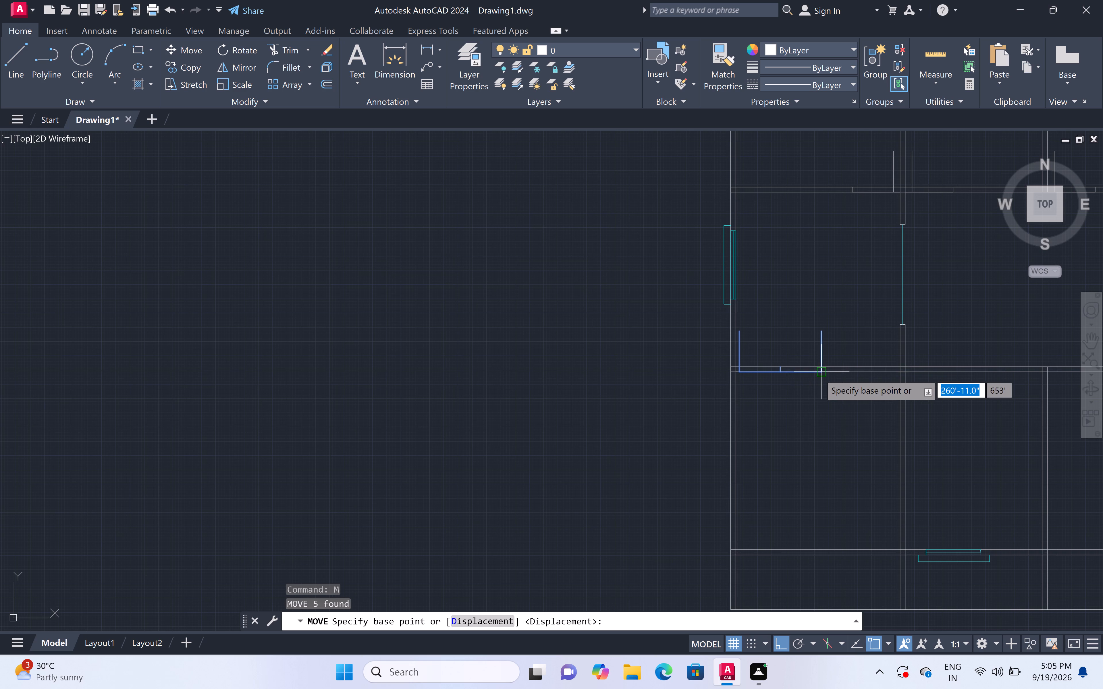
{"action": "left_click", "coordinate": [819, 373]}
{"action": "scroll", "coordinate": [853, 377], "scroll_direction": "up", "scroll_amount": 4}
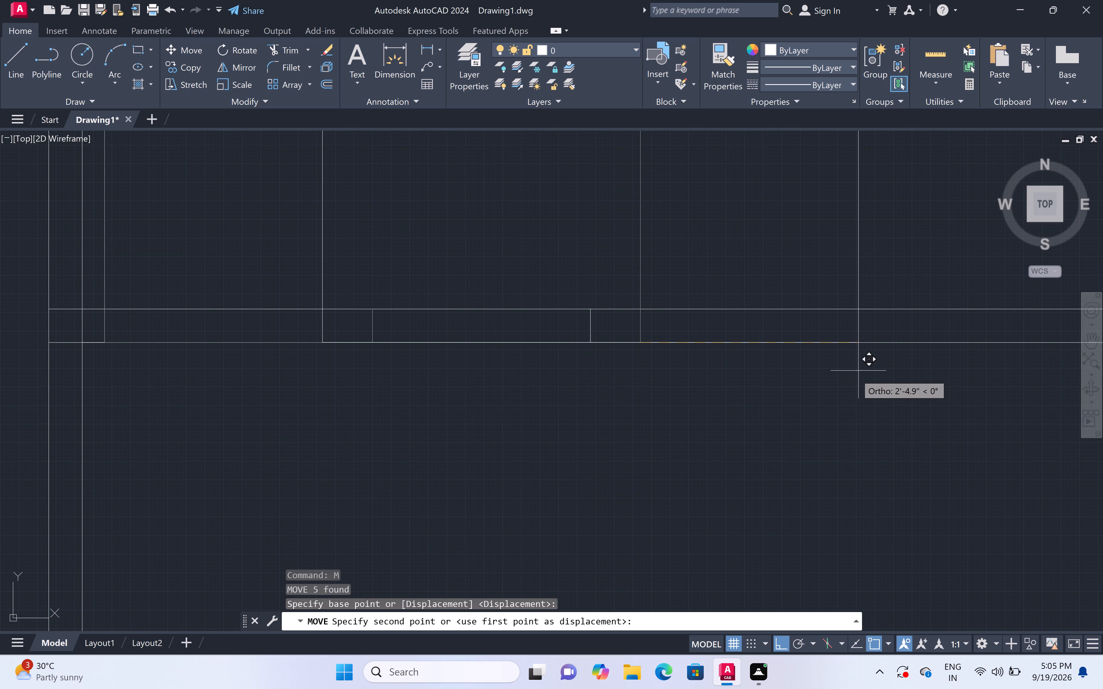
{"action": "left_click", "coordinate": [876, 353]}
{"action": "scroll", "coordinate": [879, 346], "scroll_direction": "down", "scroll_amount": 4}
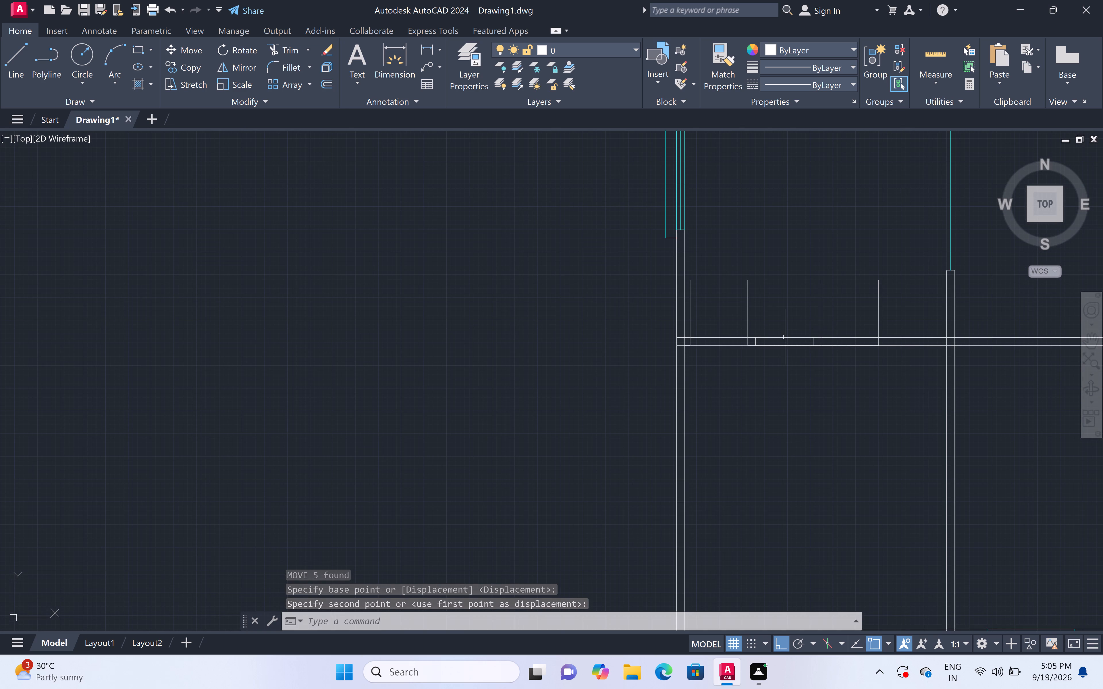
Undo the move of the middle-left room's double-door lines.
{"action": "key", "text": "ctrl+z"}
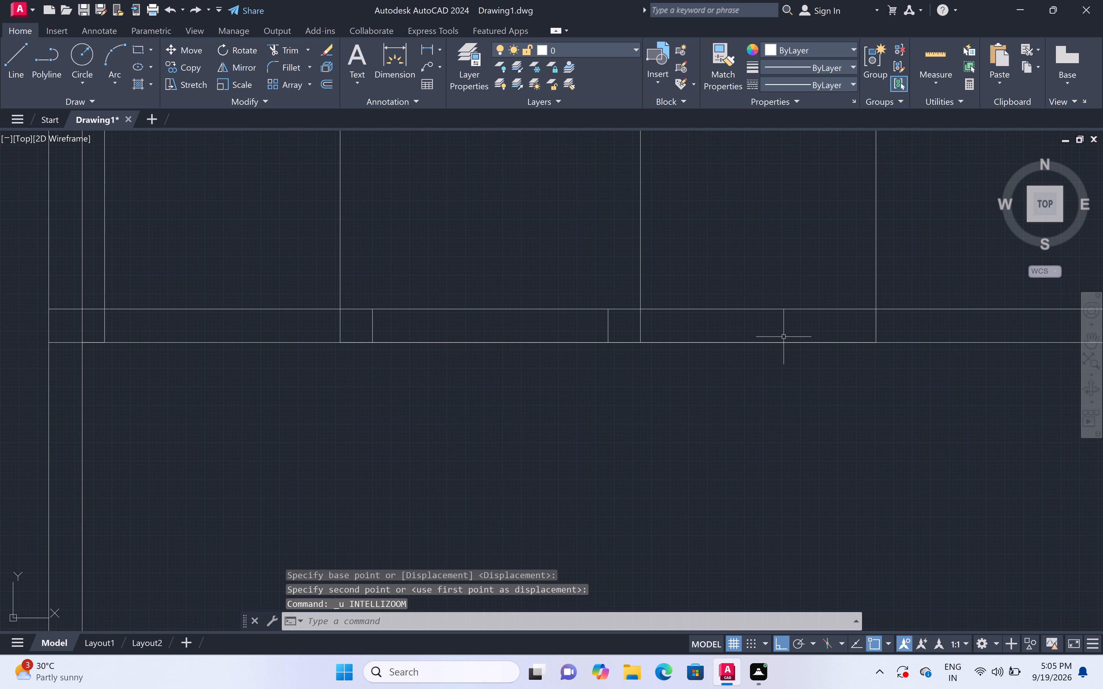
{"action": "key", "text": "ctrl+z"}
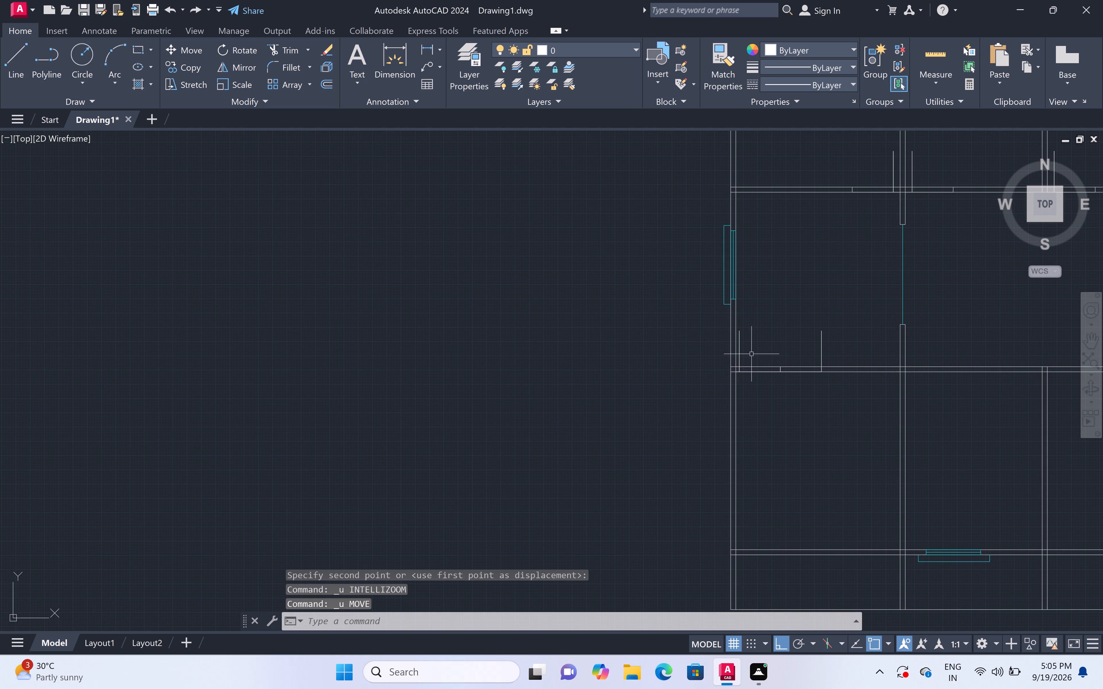
Look over the floor plan, examining the middle-left double door and the lower rooms that still lack doors.
{"action": "scroll", "coordinate": [836, 326], "scroll_direction": "down", "scroll_amount": 4}
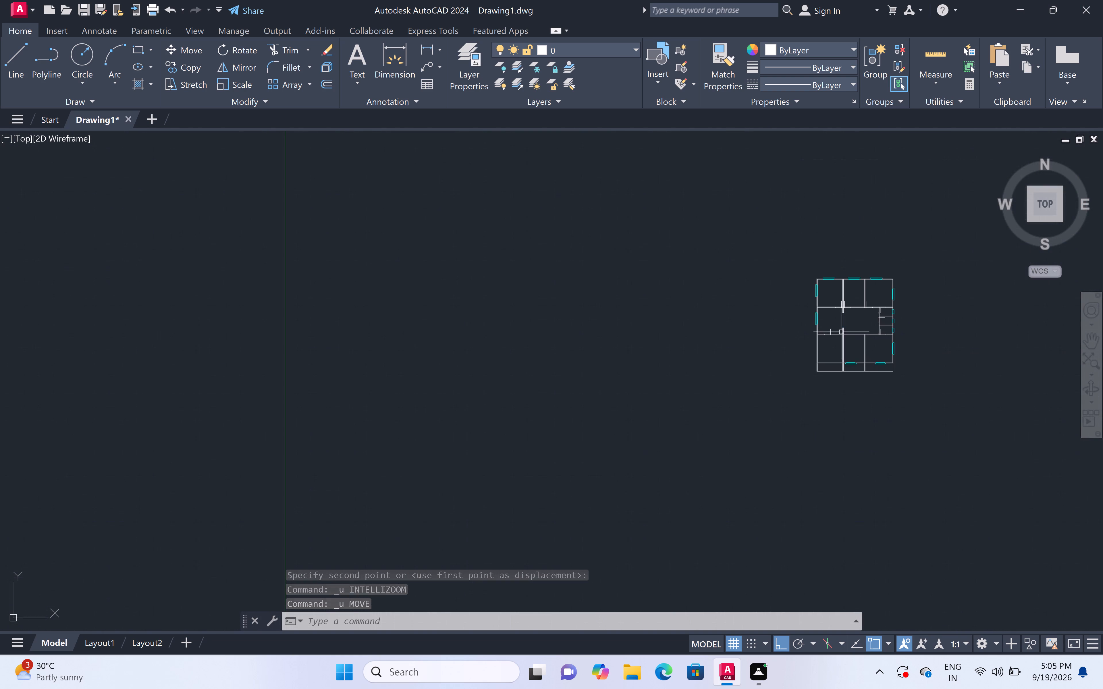
{"action": "scroll", "coordinate": [906, 331], "scroll_direction": "up", "scroll_amount": 3}
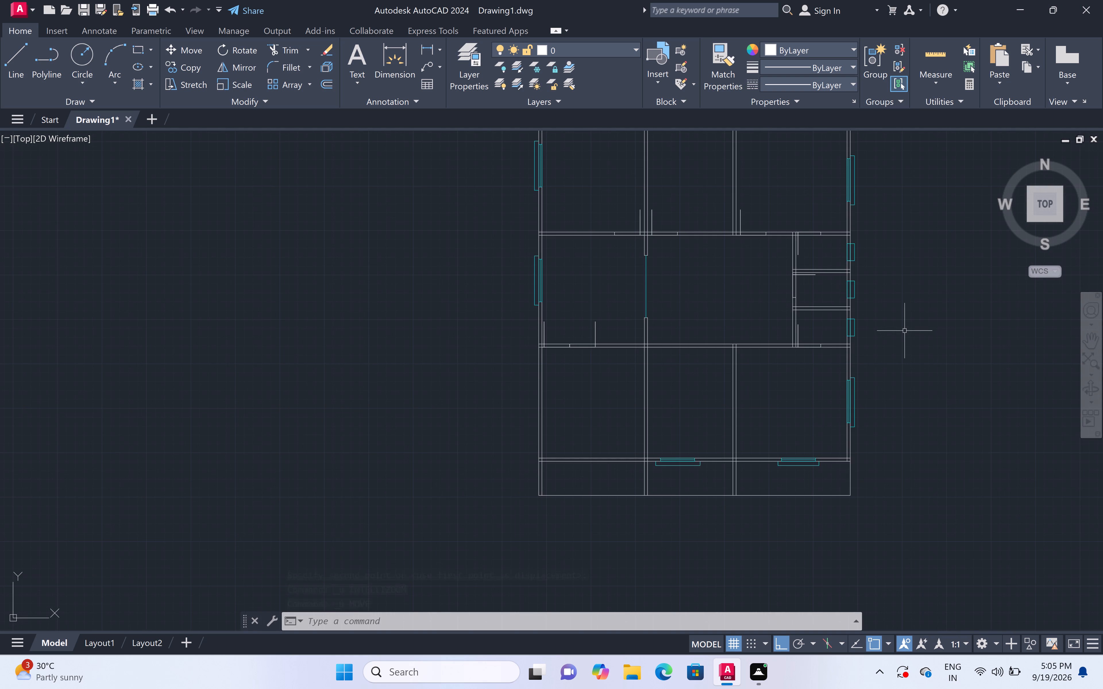
{"action": "scroll", "coordinate": [904, 330], "scroll_direction": "down", "scroll_amount": 1}
{"action": "scroll", "coordinate": [912, 258], "scroll_direction": "up", "scroll_amount": 2}
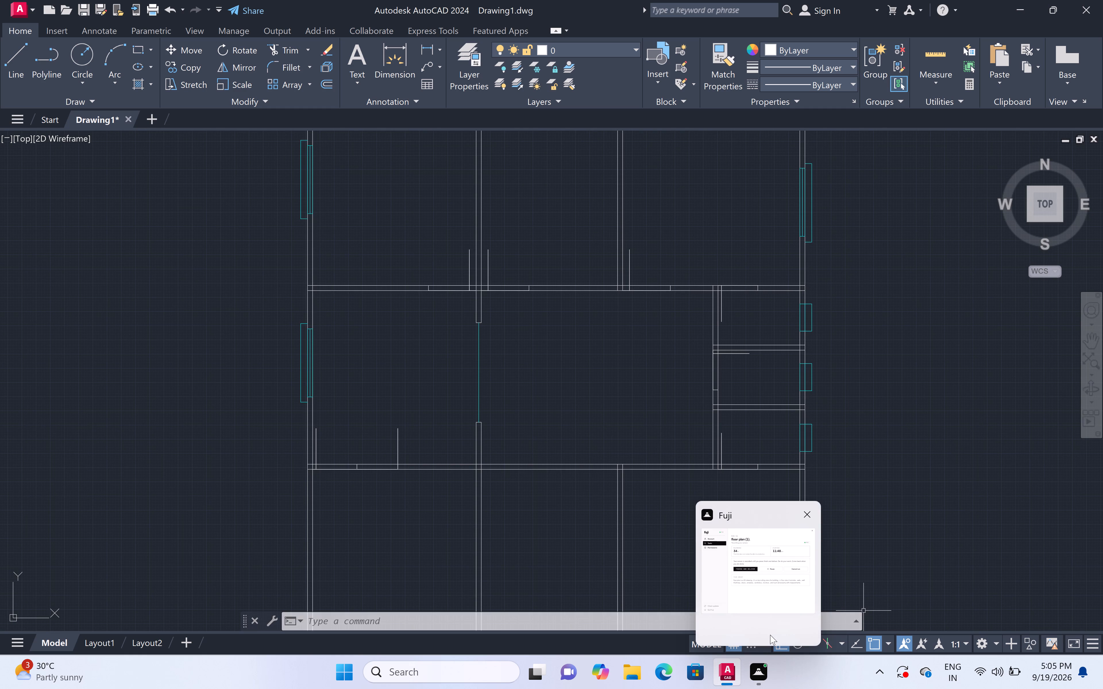
{"action": "scroll", "coordinate": [781, 422], "scroll_direction": "down", "scroll_amount": 1}
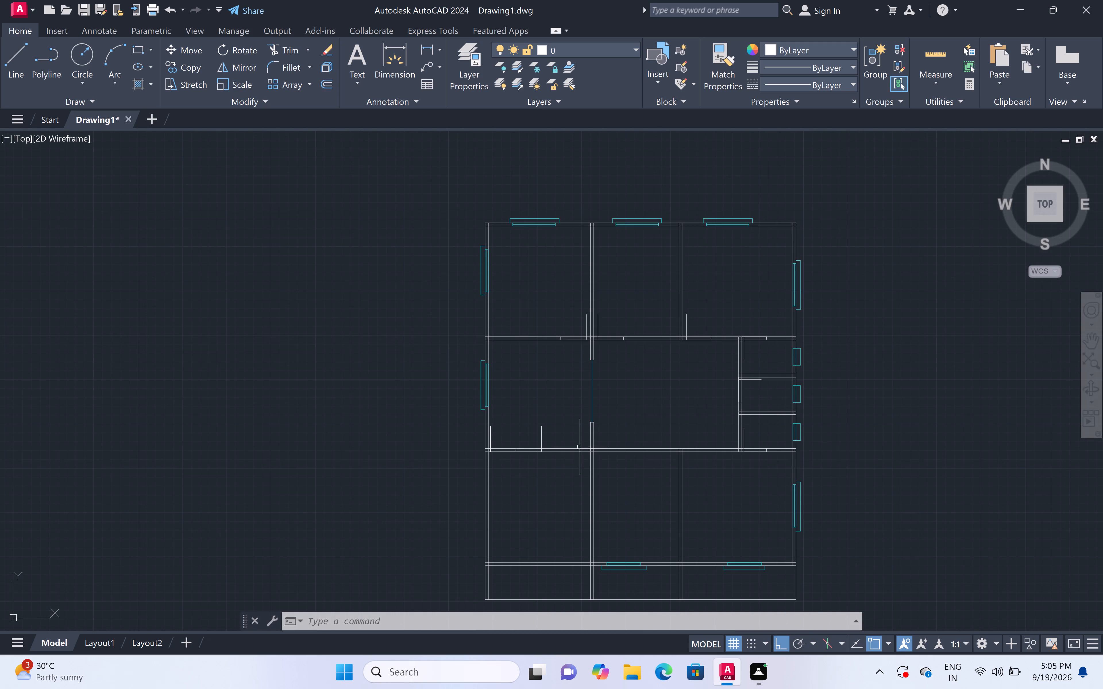
{"action": "scroll", "coordinate": [491, 446], "scroll_direction": "up", "scroll_amount": 4}
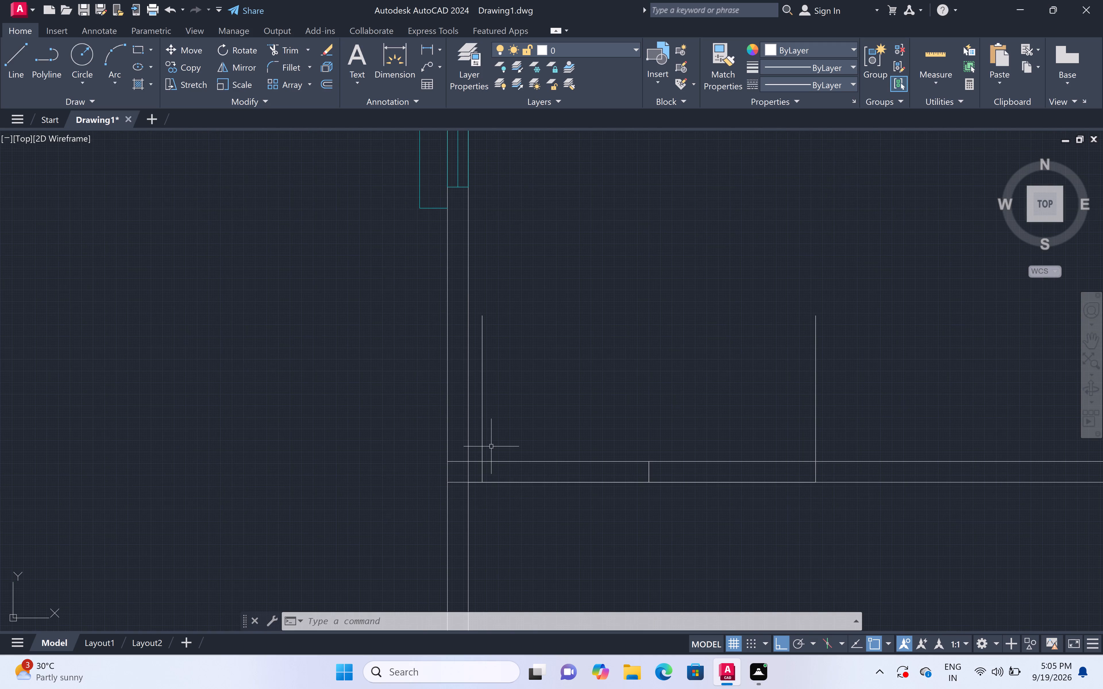
{"action": "scroll", "coordinate": [491, 446], "scroll_direction": "down", "scroll_amount": 5}
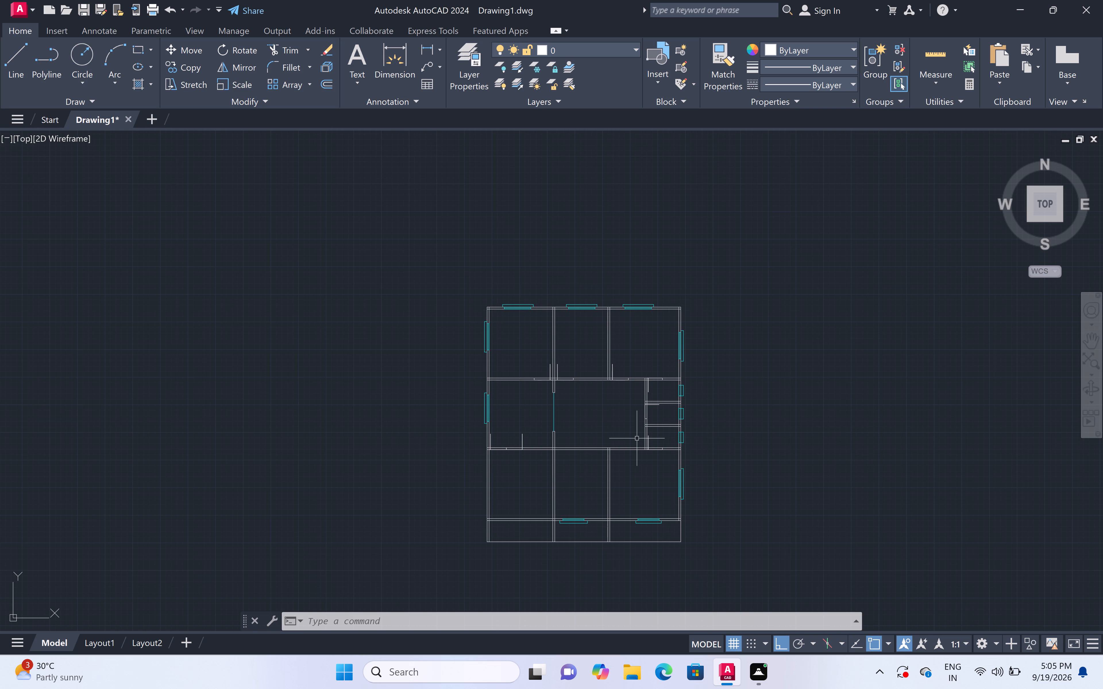
Draw the bottom-right room's door in its top wall: 6" offset right of the partition, 3' downward leaf, 3' opening rightward, and a closing jamb.
{"action": "scroll", "coordinate": [616, 447], "scroll_direction": "up", "scroll_amount": 4}
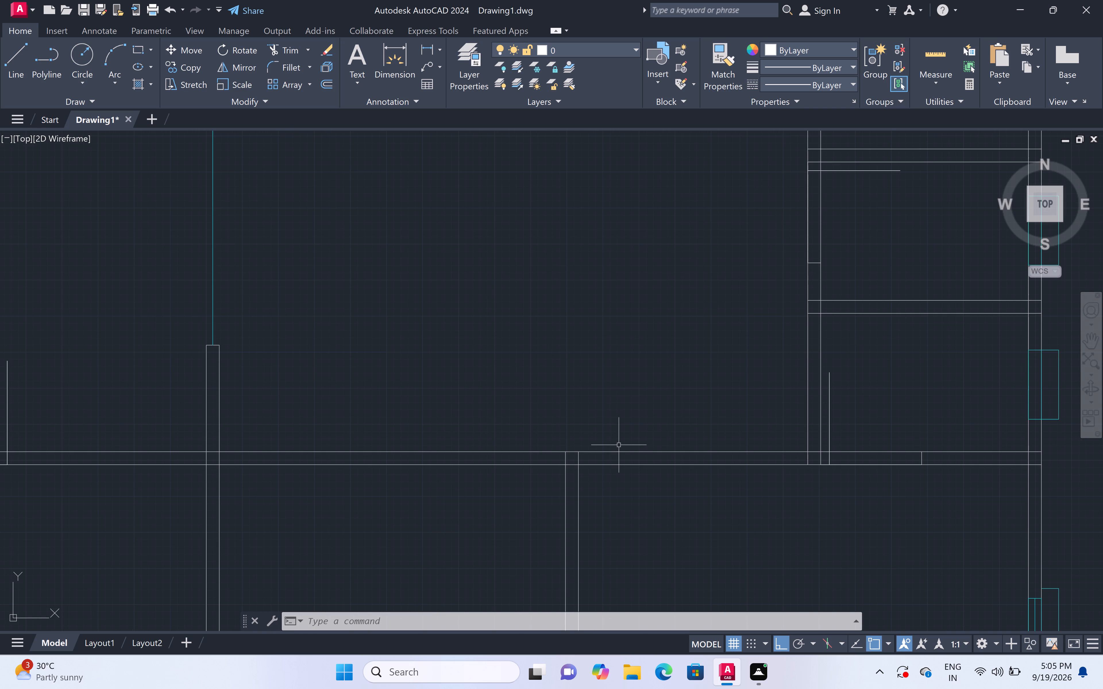
{"action": "key", "text": "l"}
{"action": "key", "text": "space"}
{"action": "left_click", "coordinate": [581, 451]}
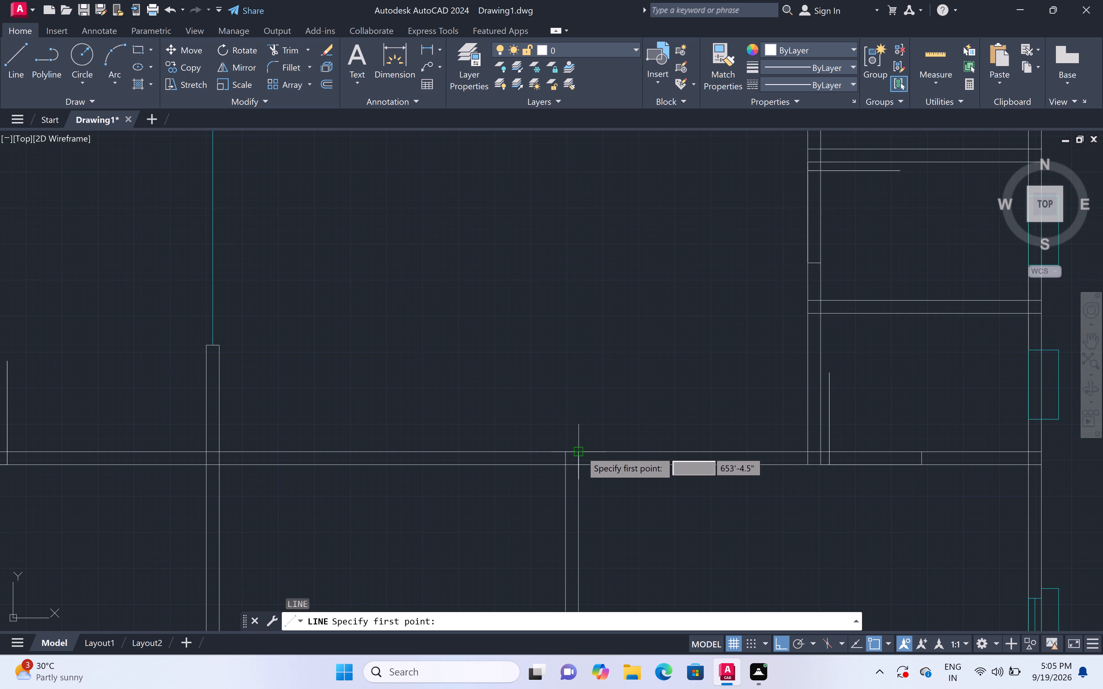
{"action": "type", "text": "6\""}
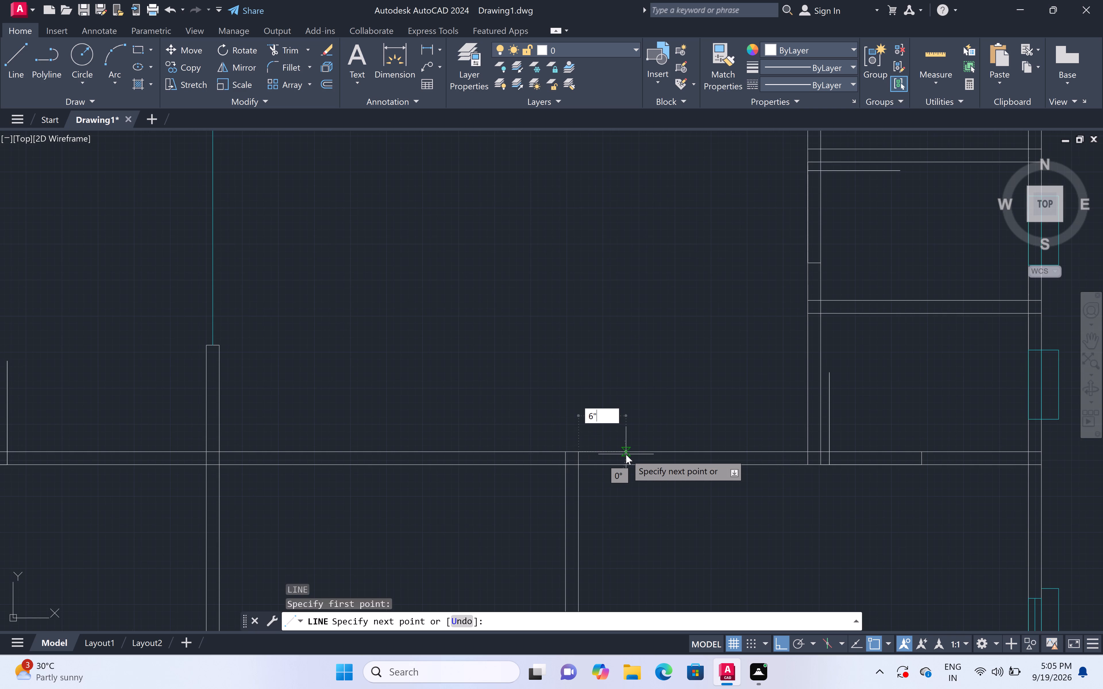
{"action": "key", "text": "space"}
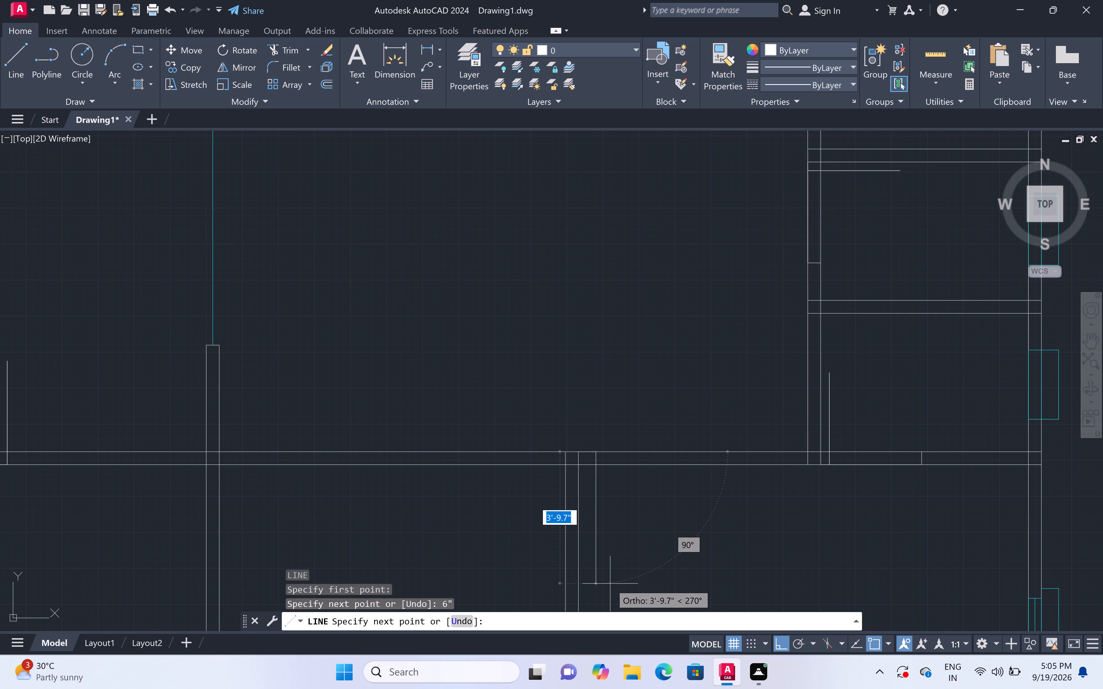
{"action": "key", "text": "3"}
{"action": "type", "text": "'"}
{"action": "key", "text": "space"}
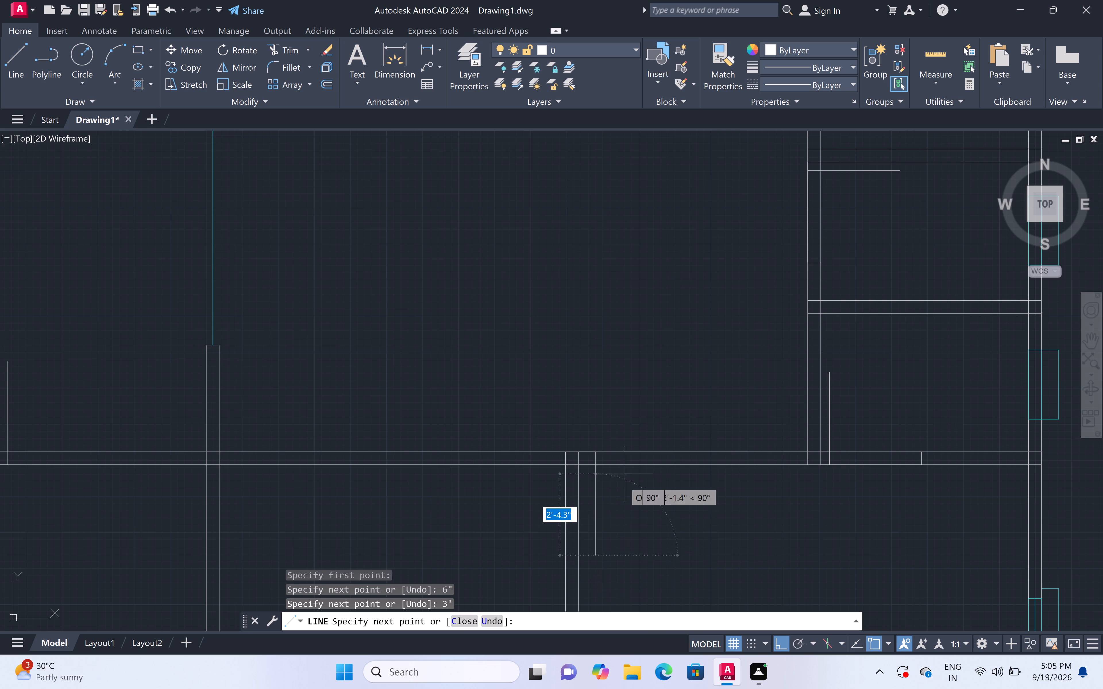
{"action": "left_click", "coordinate": [597, 452]}
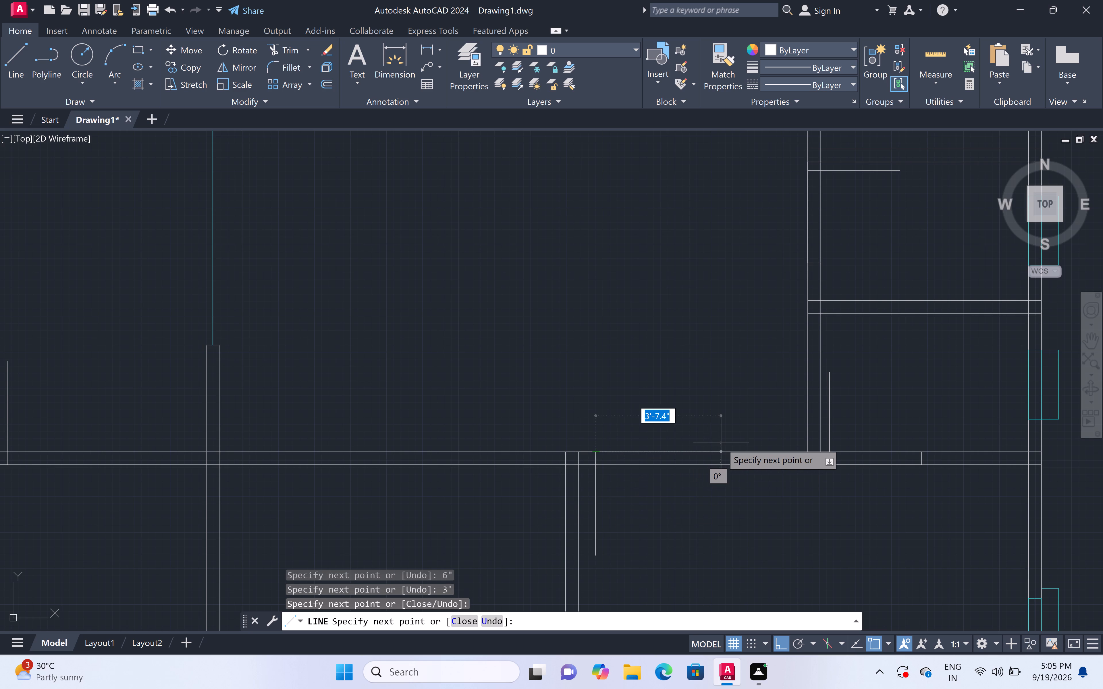
{"action": "type", "text": "3'"}
{"action": "key", "text": "space"}
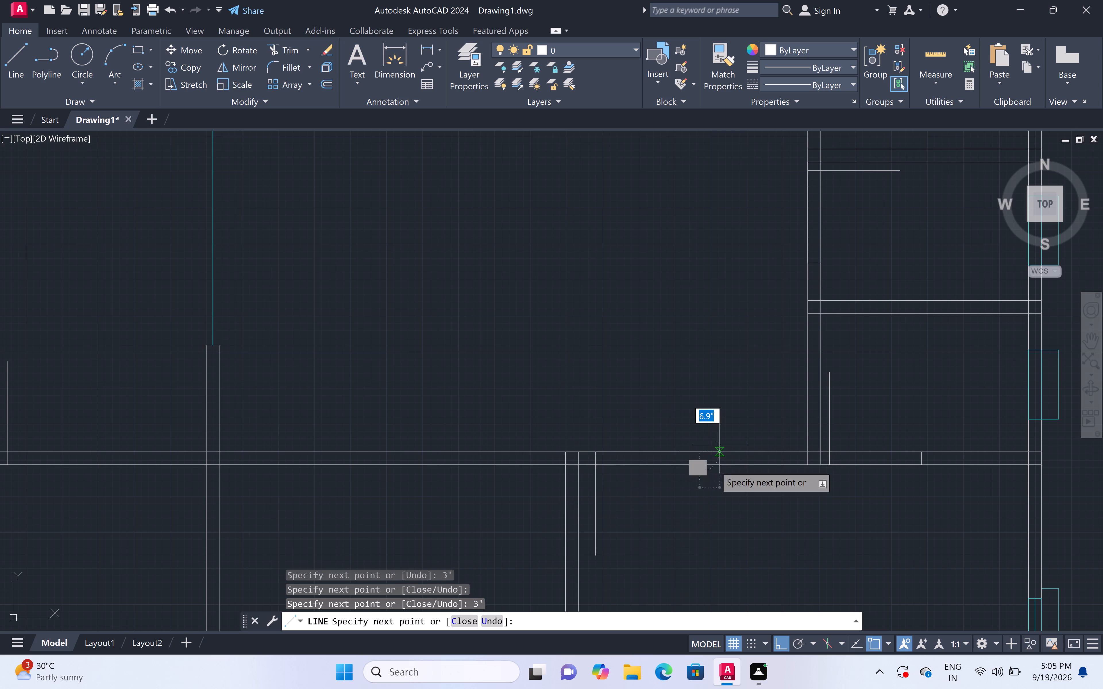
{"action": "left_click", "coordinate": [703, 468]}
{"action": "key", "text": "space"}
Draw the bottom-middle room's door in its top wall: 6" offset left of the right partition, 3' downward leaf, 3' opening leftward, and a closing jamb.
{"action": "scroll", "coordinate": [731, 447], "scroll_direction": "down", "scroll_amount": 3}
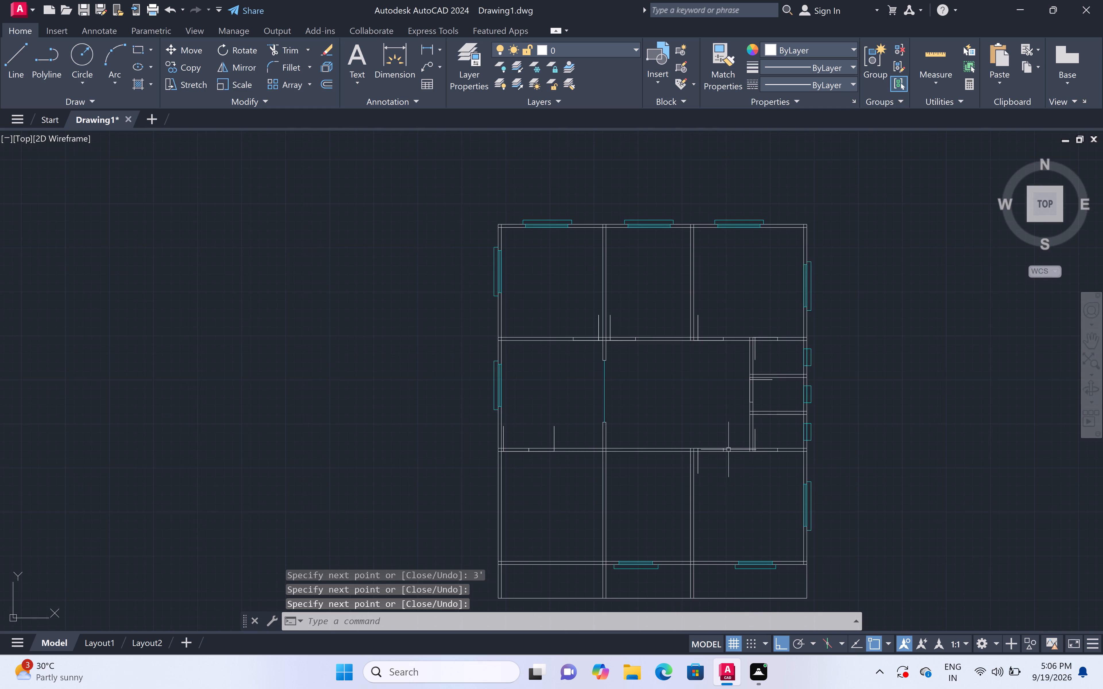
{"action": "scroll", "coordinate": [688, 467], "scroll_direction": "up", "scroll_amount": 3}
{"action": "key", "text": "l"}
{"action": "key", "text": "ctrl+alt+space"}
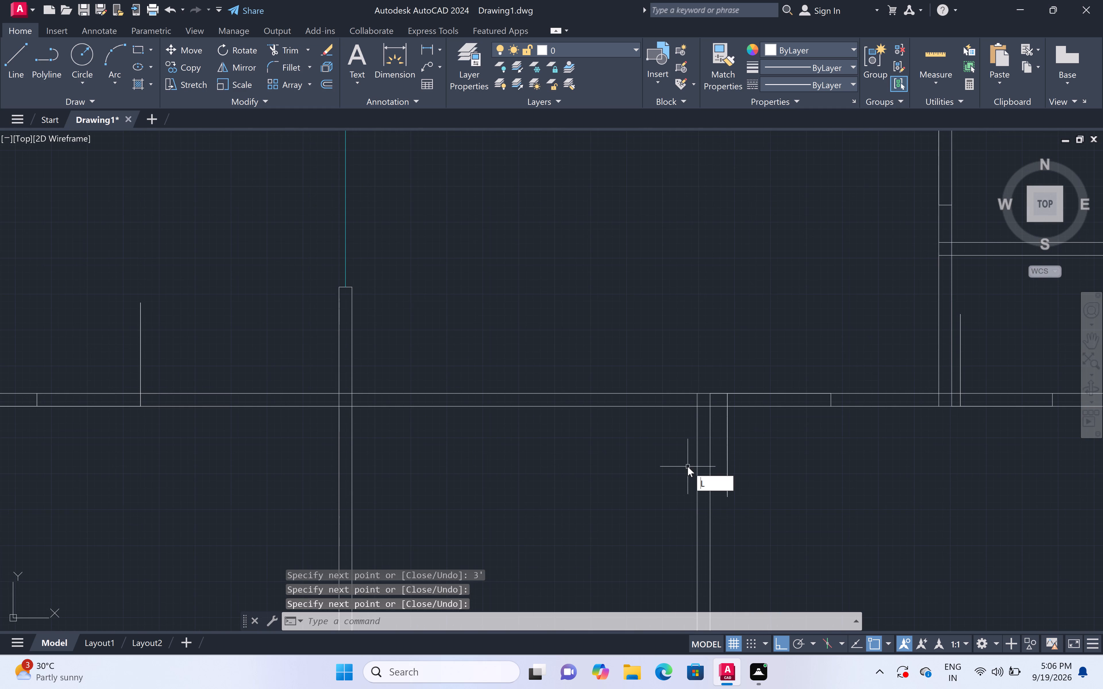
{"action": "key", "text": "space"}
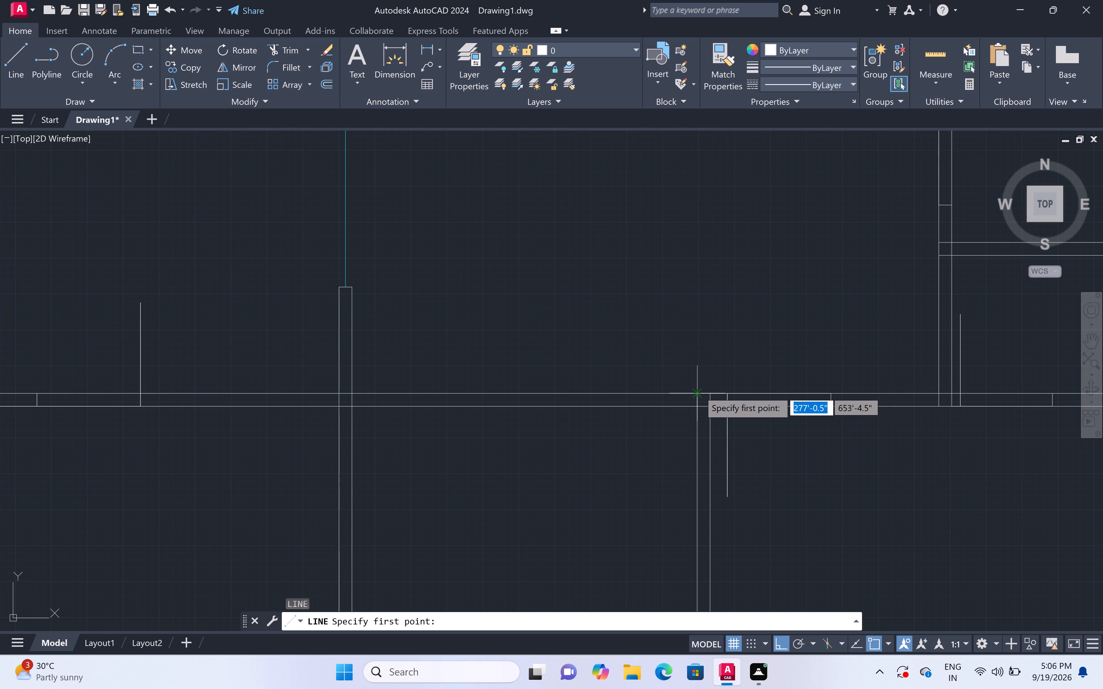
{"action": "left_click", "coordinate": [699, 391]}
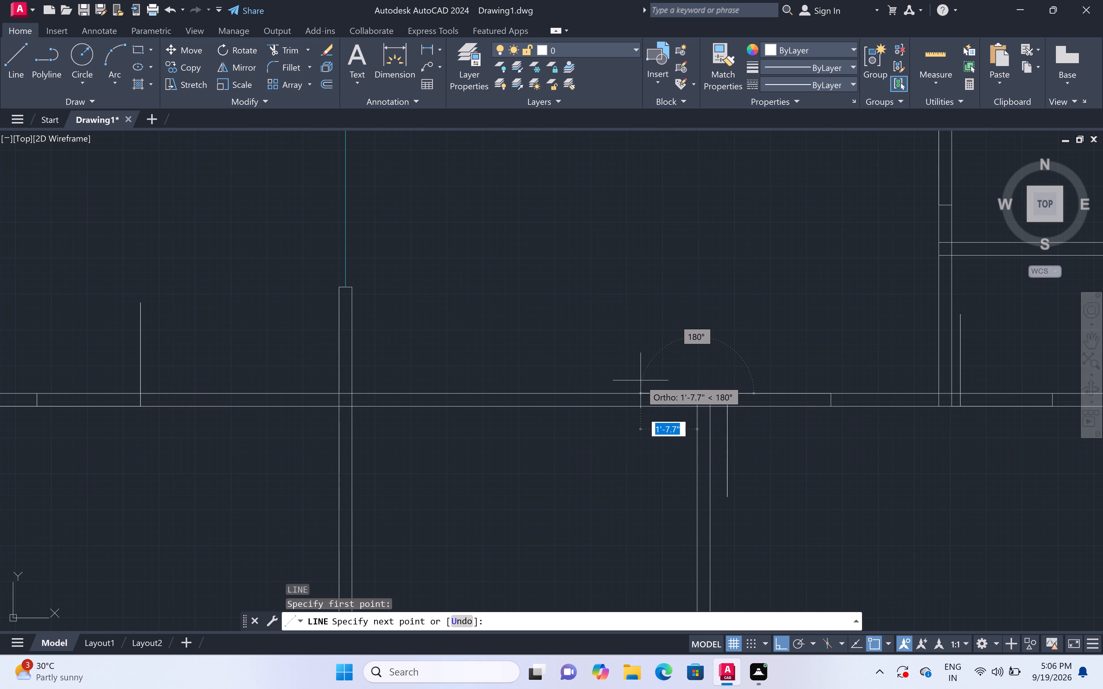
{"action": "type", "text": "6\""}
{"action": "key", "text": "space"}
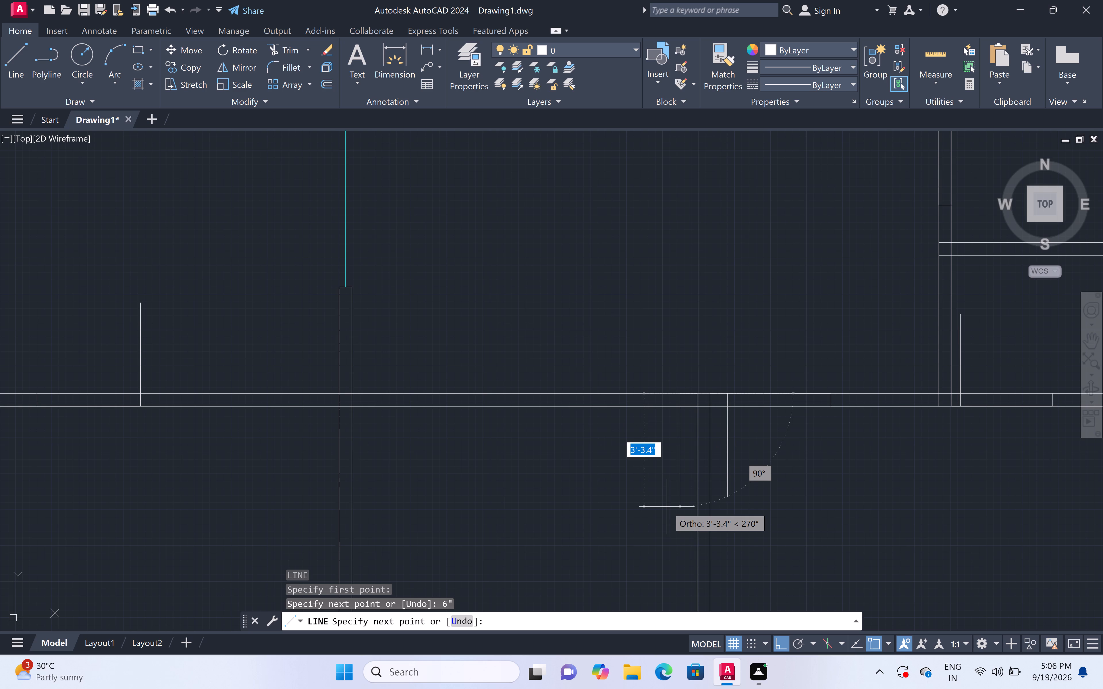
{"action": "type", "text": "3'"}
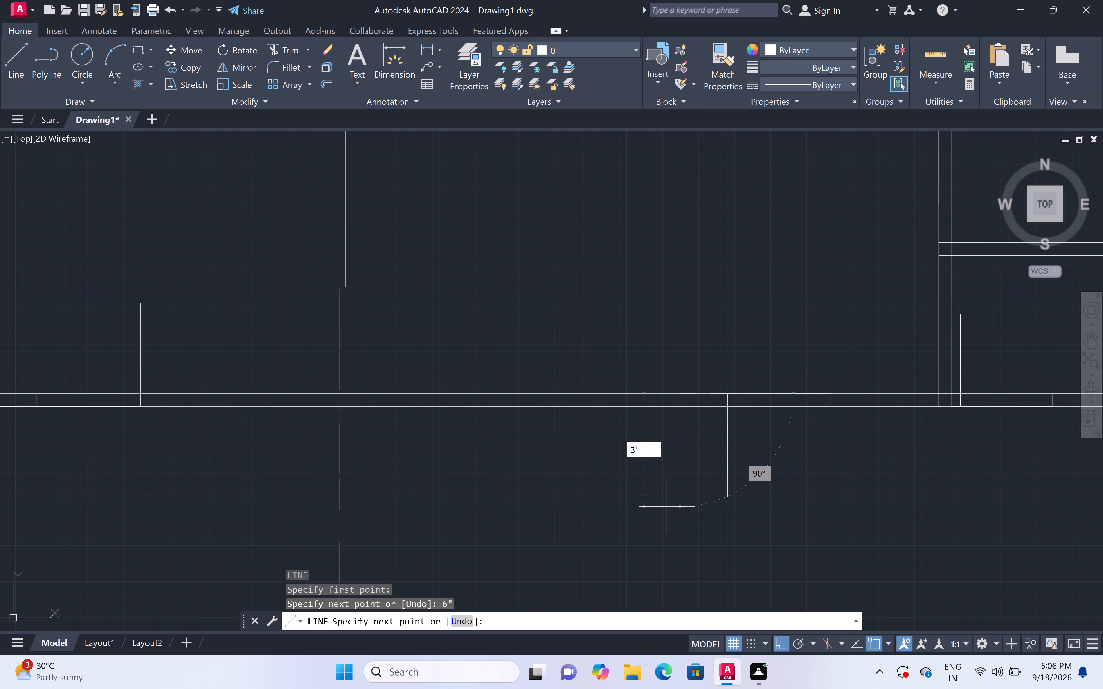
{"action": "key", "text": "space"}
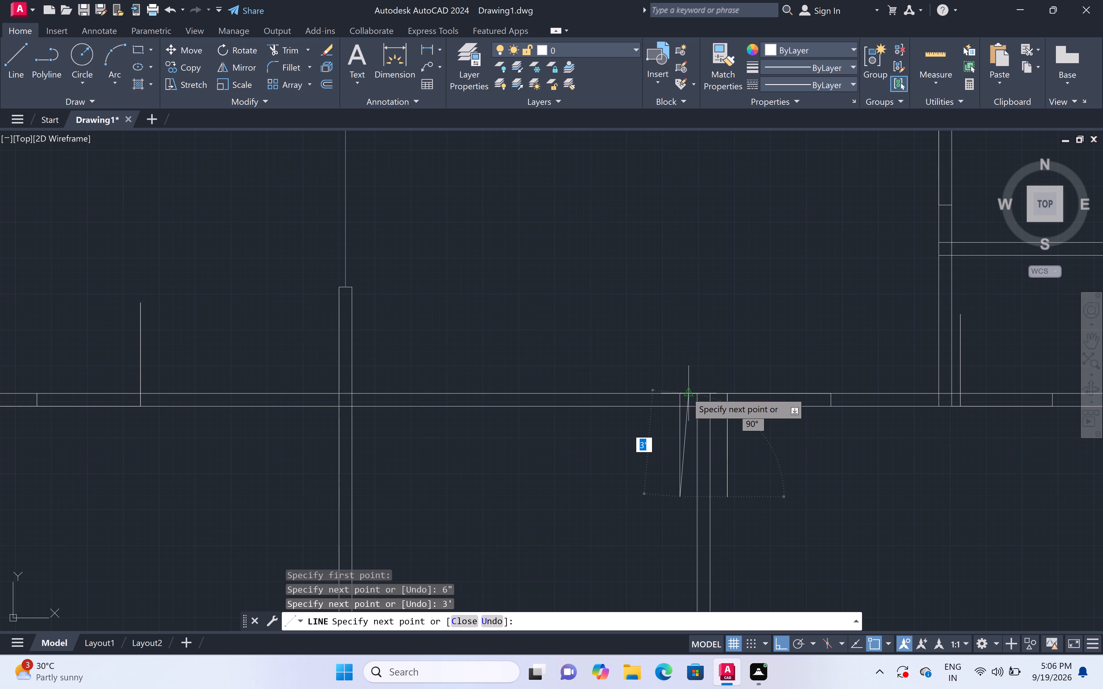
{"action": "left_click", "coordinate": [678, 393]}
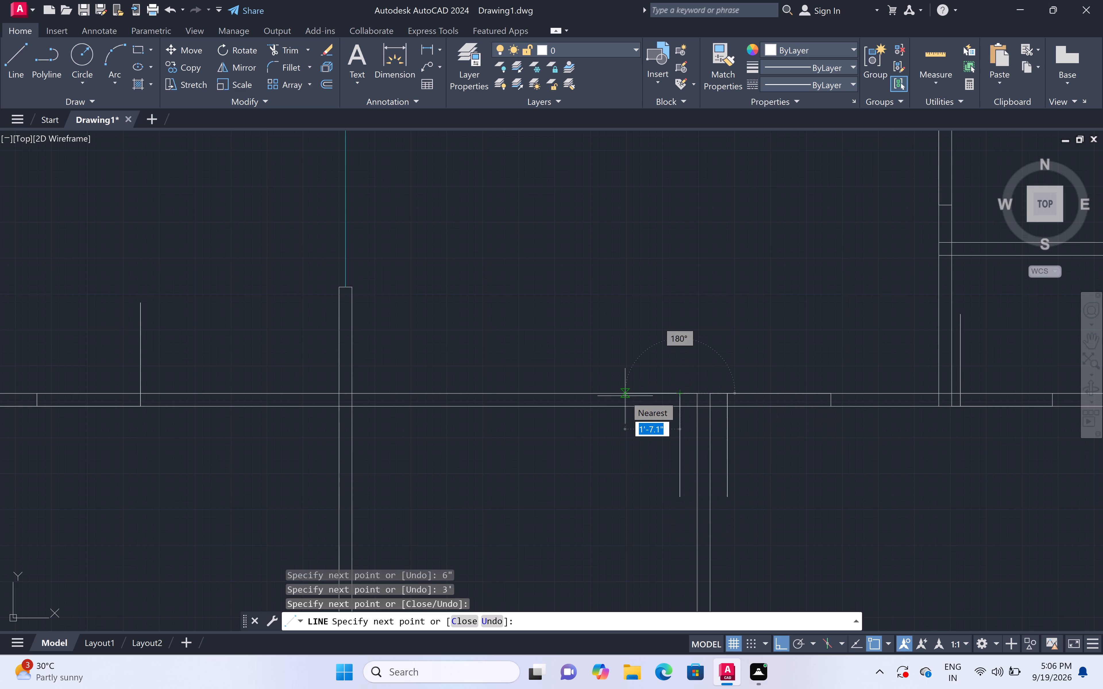
{"action": "type", "text": "3'"}
{"action": "key", "text": "space"}
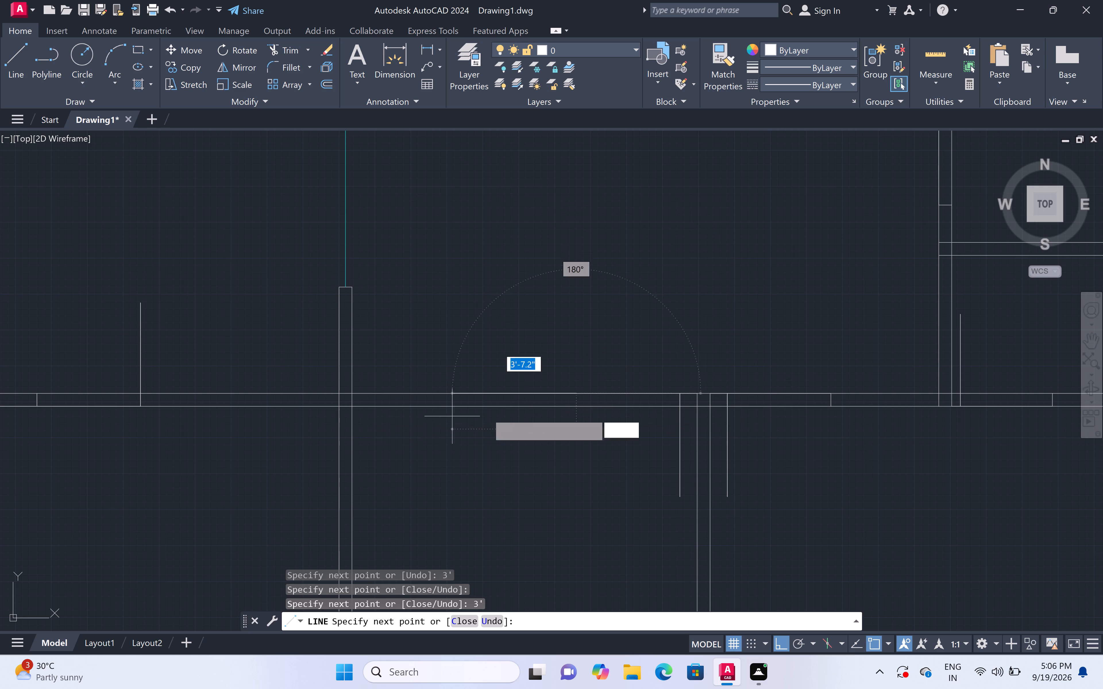
{"action": "left_click", "coordinate": [572, 408]}
{"action": "key", "text": "space"}
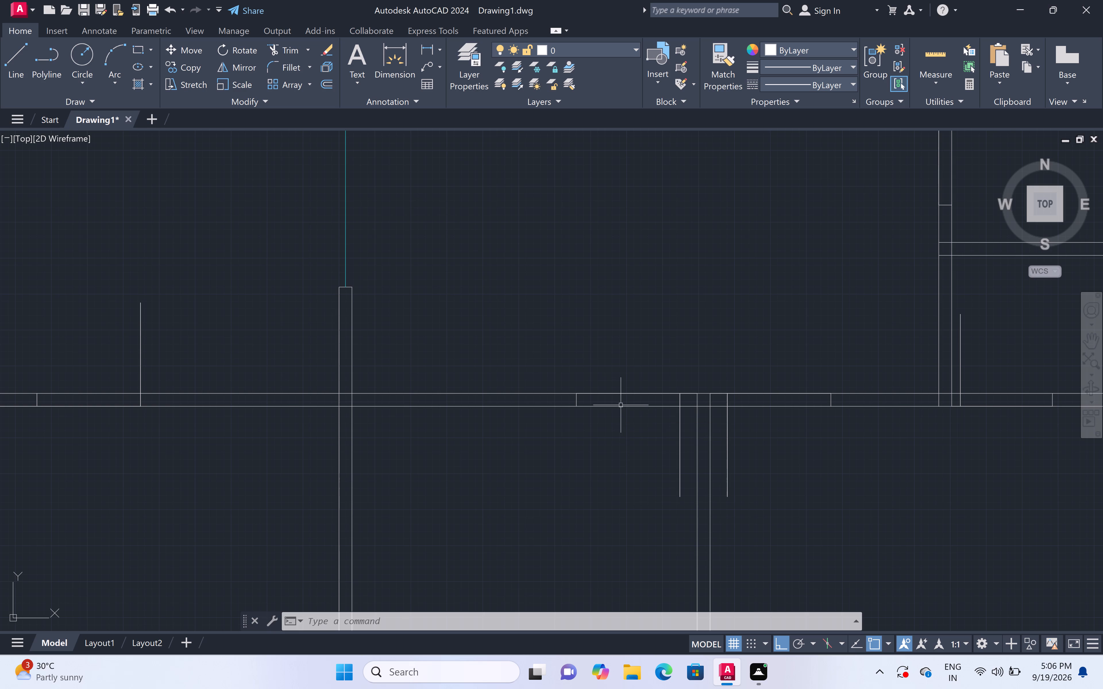
Draw a door in the bottom-middle room's bottom wall: 3" offset left of the right partition, 2'8" downward leaf, 2'8" opening leftward, and closing jamb.
{"action": "scroll", "coordinate": [626, 405], "scroll_direction": "down", "scroll_amount": 2}
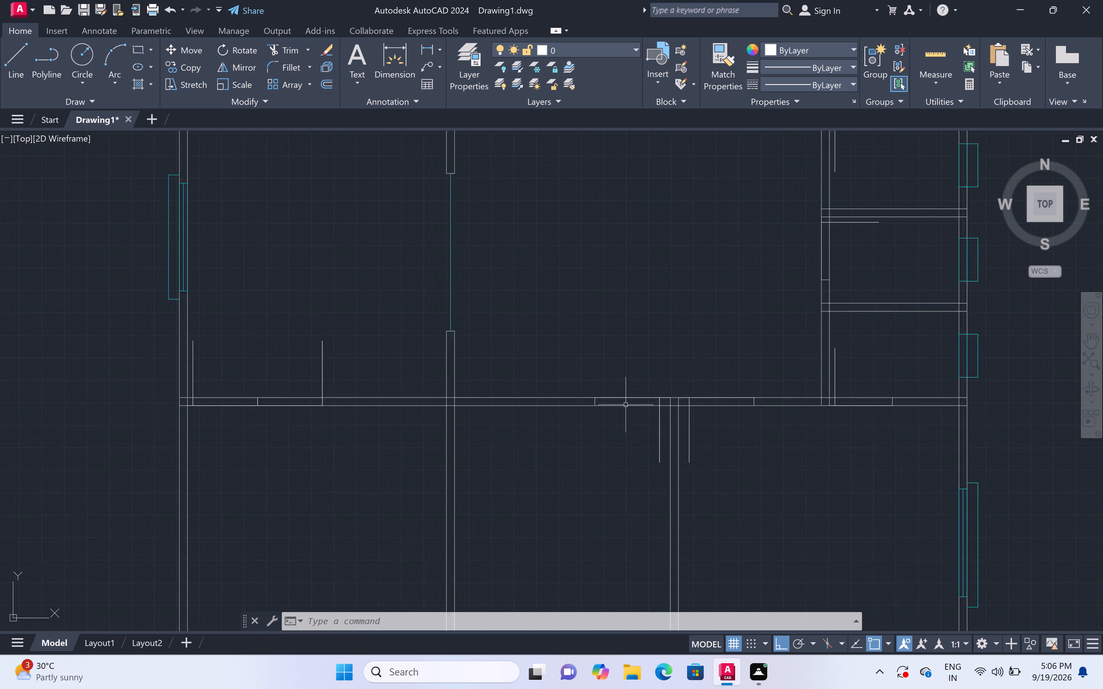
{"action": "scroll", "coordinate": [626, 405], "scroll_direction": "down", "scroll_amount": 3}
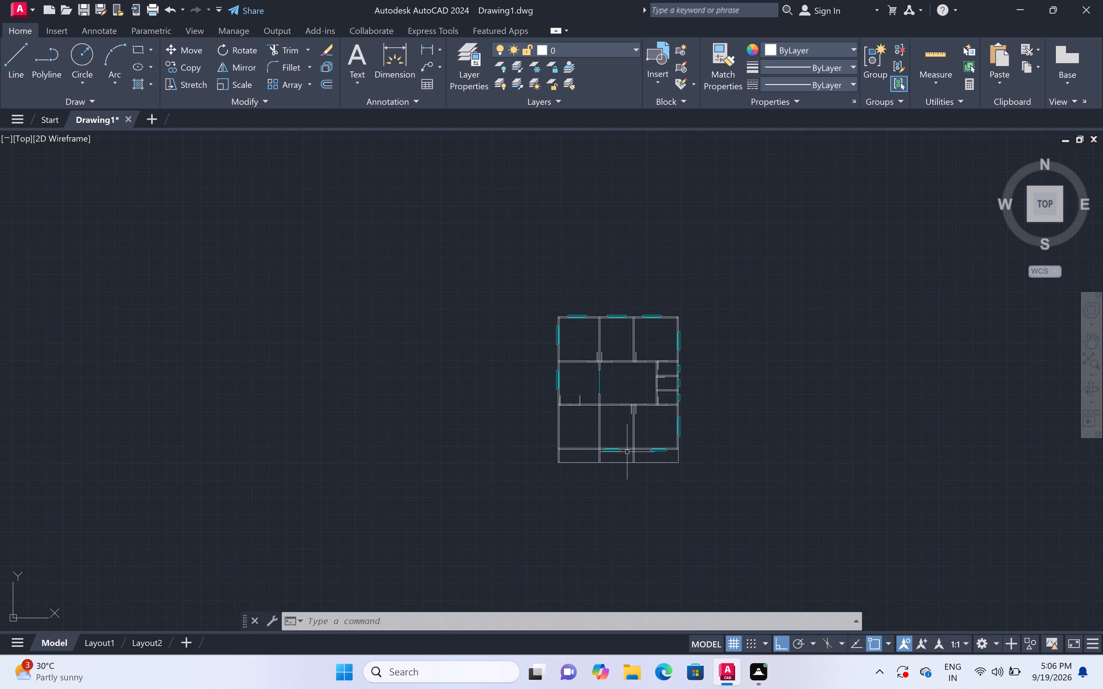
{"action": "scroll", "coordinate": [628, 448], "scroll_direction": "up", "scroll_amount": 6}
{"action": "scroll", "coordinate": [649, 450], "scroll_direction": "down", "scroll_amount": 2}
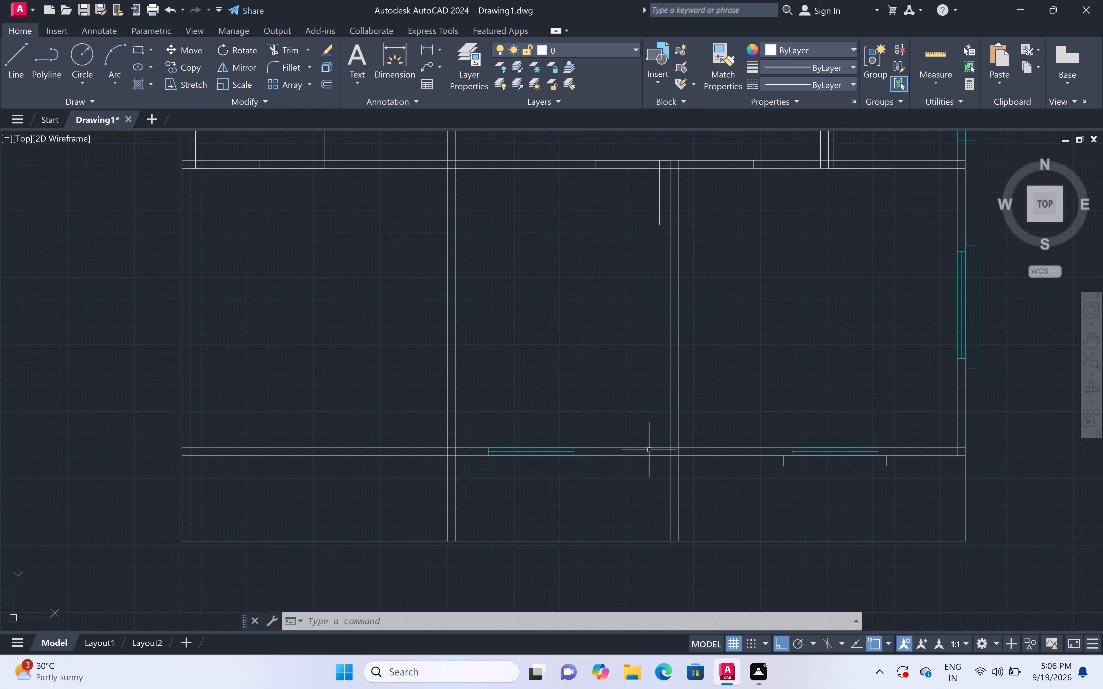
{"action": "type", "text": "l"}
{"action": "key", "text": "space"}
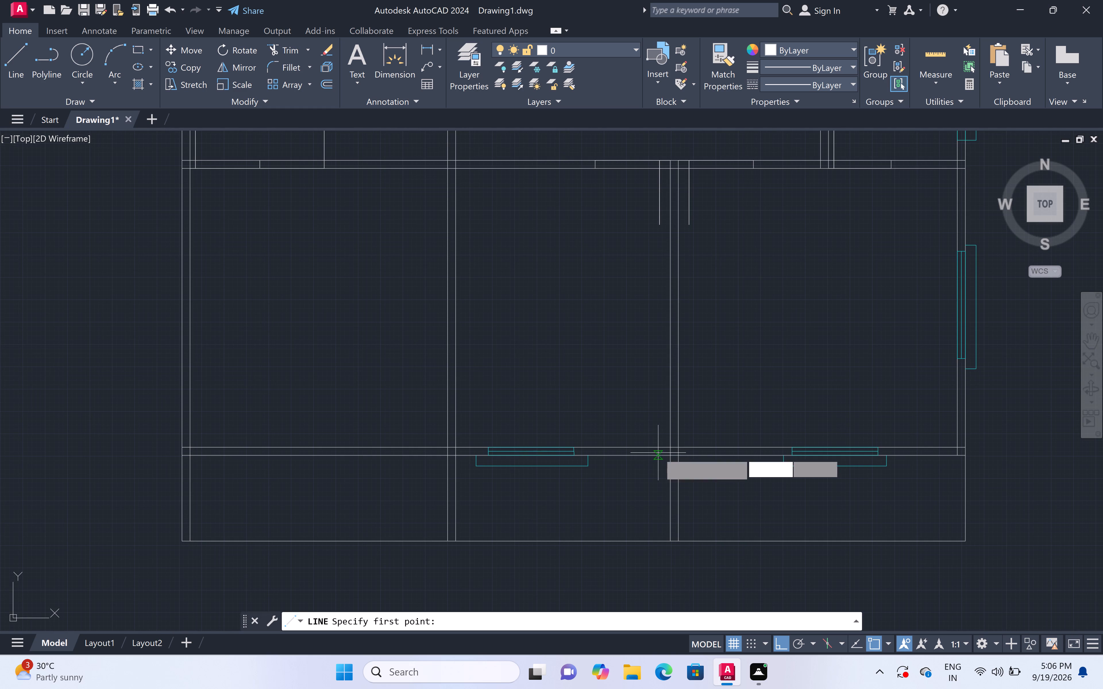
{"action": "scroll", "coordinate": [671, 452], "scroll_direction": "up", "scroll_amount": 3}
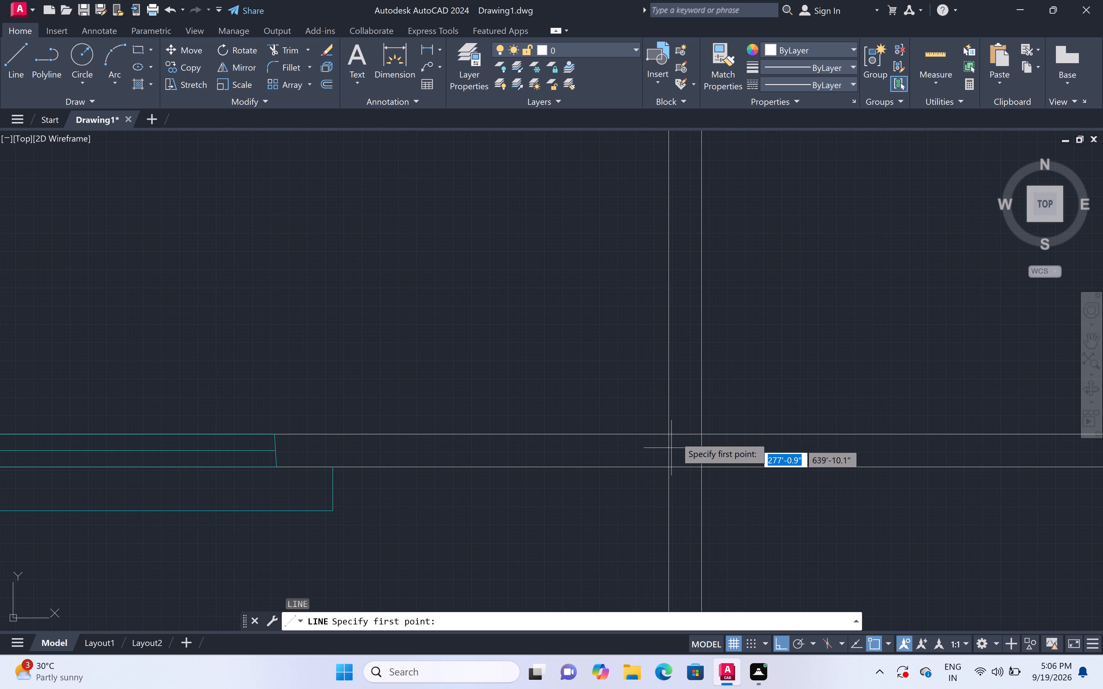
{"action": "left_click", "coordinate": [666, 434]}
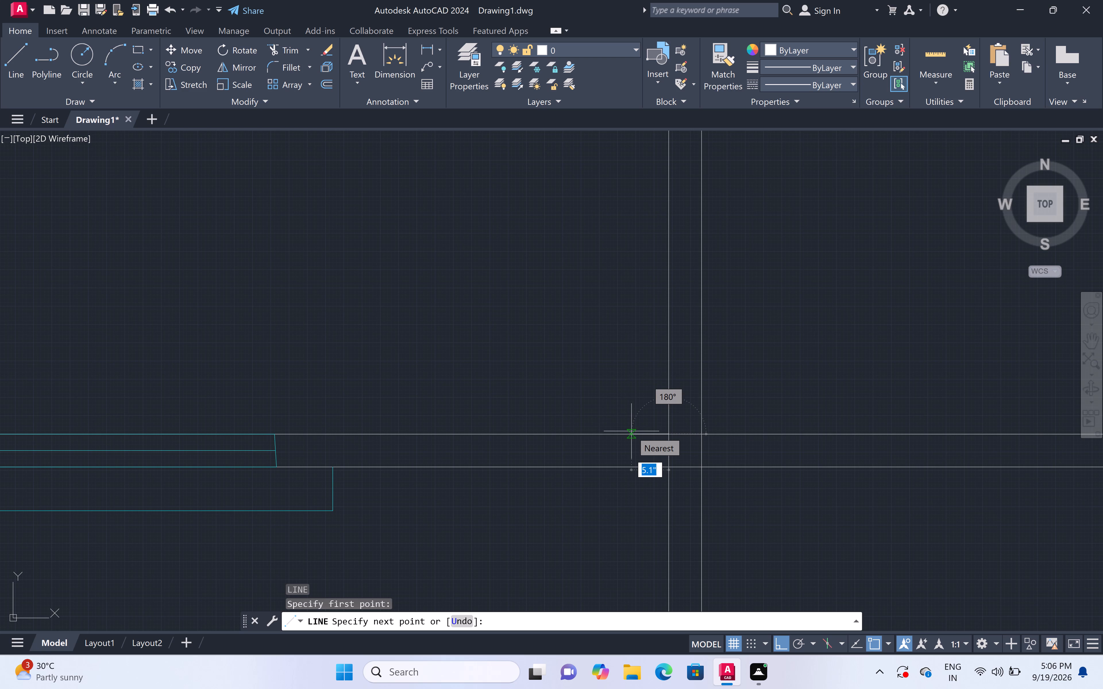
{"action": "key", "text": "3"}
{"action": "type", "text": "\""}
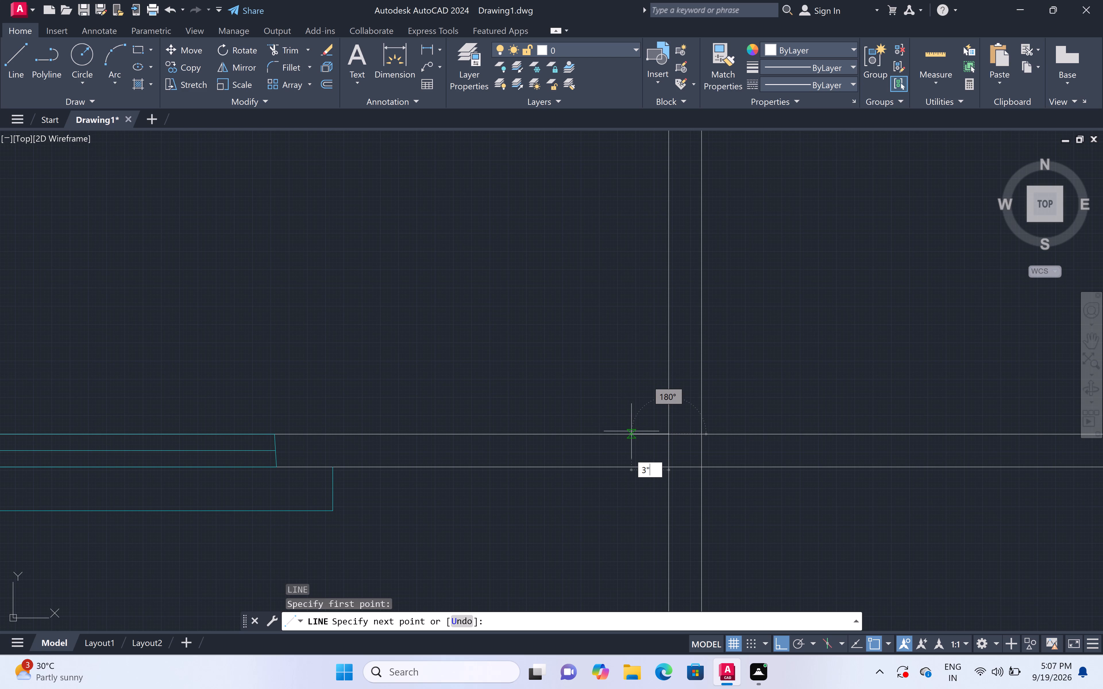
{"action": "key", "text": "space"}
{"action": "scroll", "coordinate": [631, 431], "scroll_direction": "down", "scroll_amount": 2}
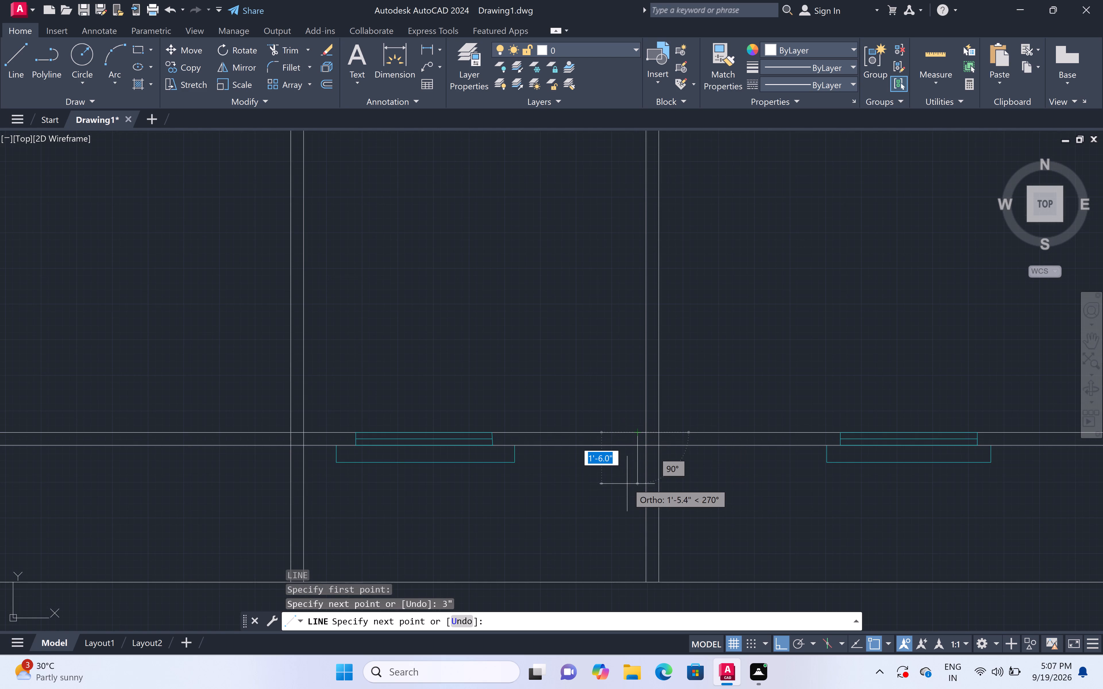
{"action": "type", "text": "2'8"}
{"action": "type", "text": "\""}
{"action": "key", "text": "space"}
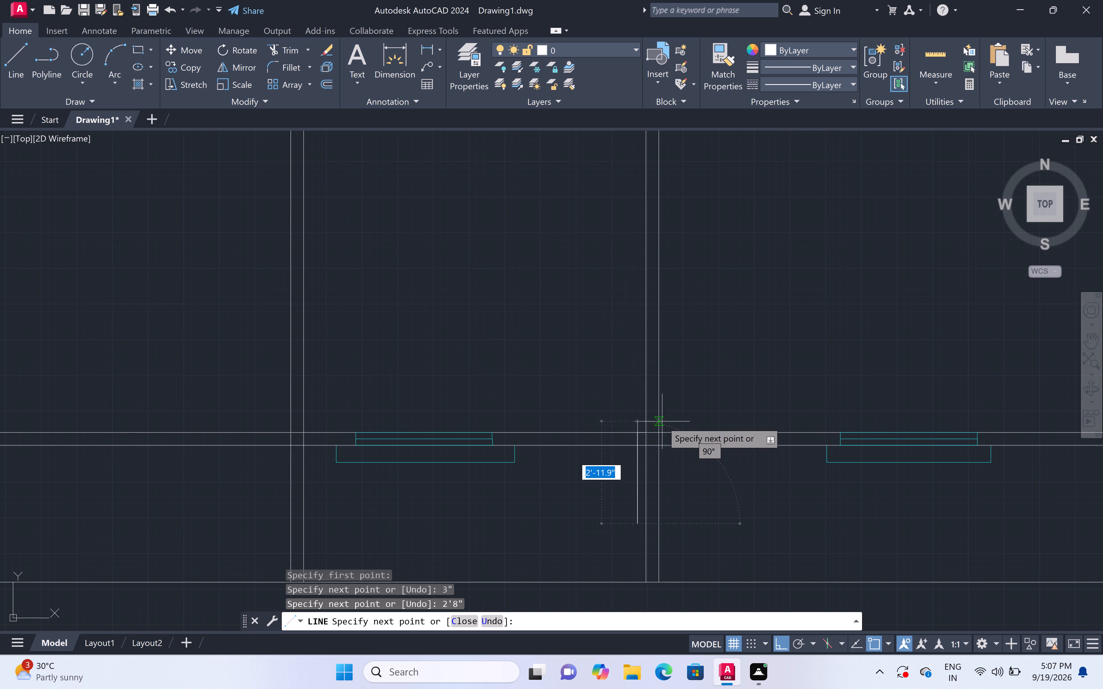
{"action": "left_click", "coordinate": [640, 432]}
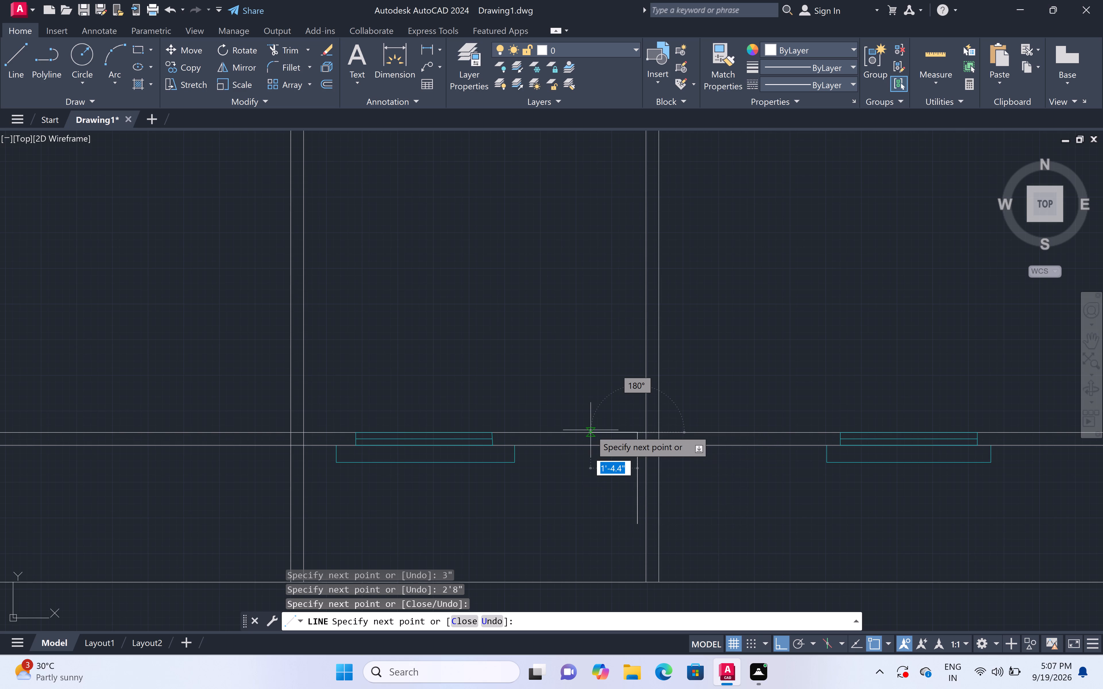
{"action": "type", "text": "2'8"}
{"action": "type", "text": "\""}
{"action": "key", "text": "space"}
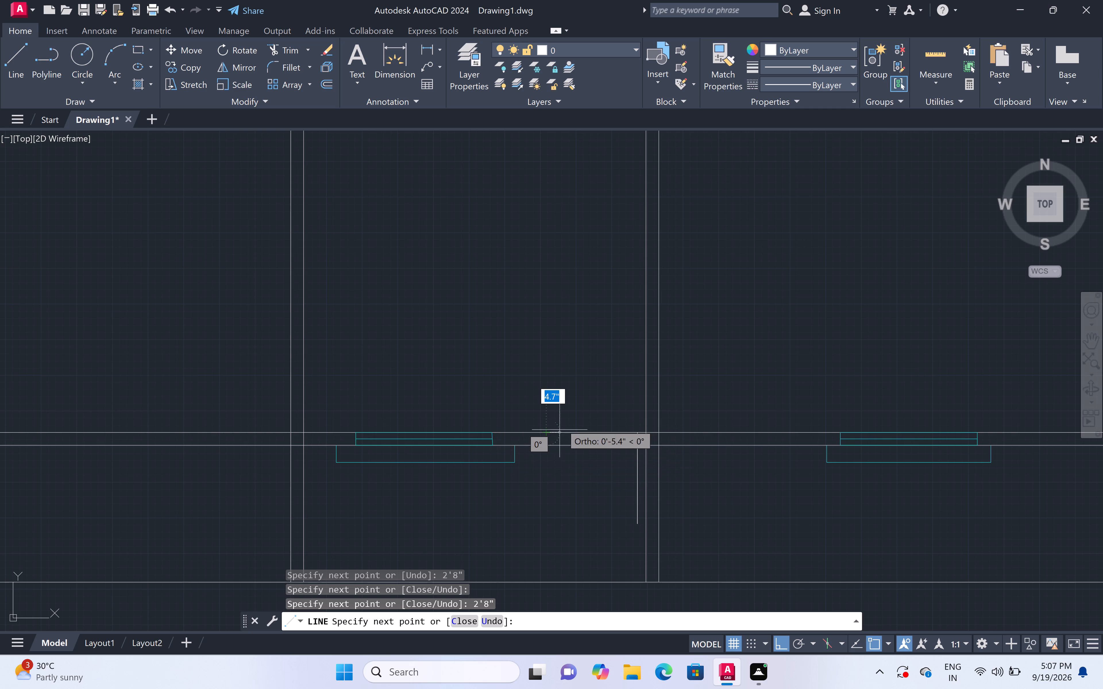
{"action": "scroll", "coordinate": [555, 448], "scroll_direction": "up", "scroll_amount": 3}
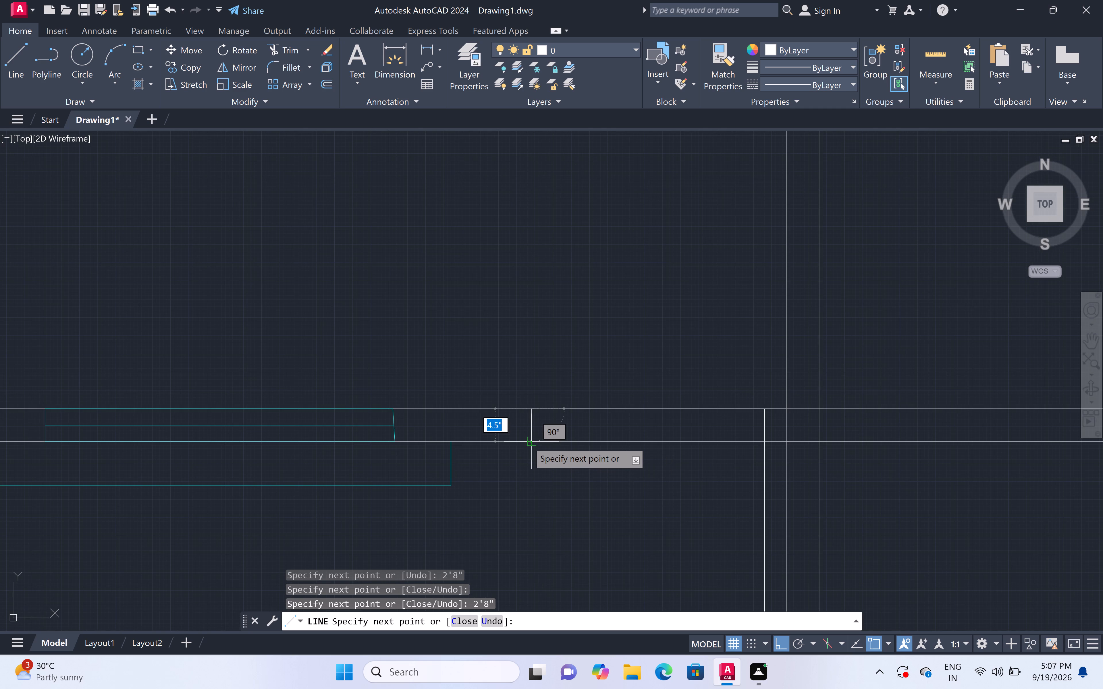
{"action": "left_click", "coordinate": [527, 442]}
{"action": "key", "text": "space"}
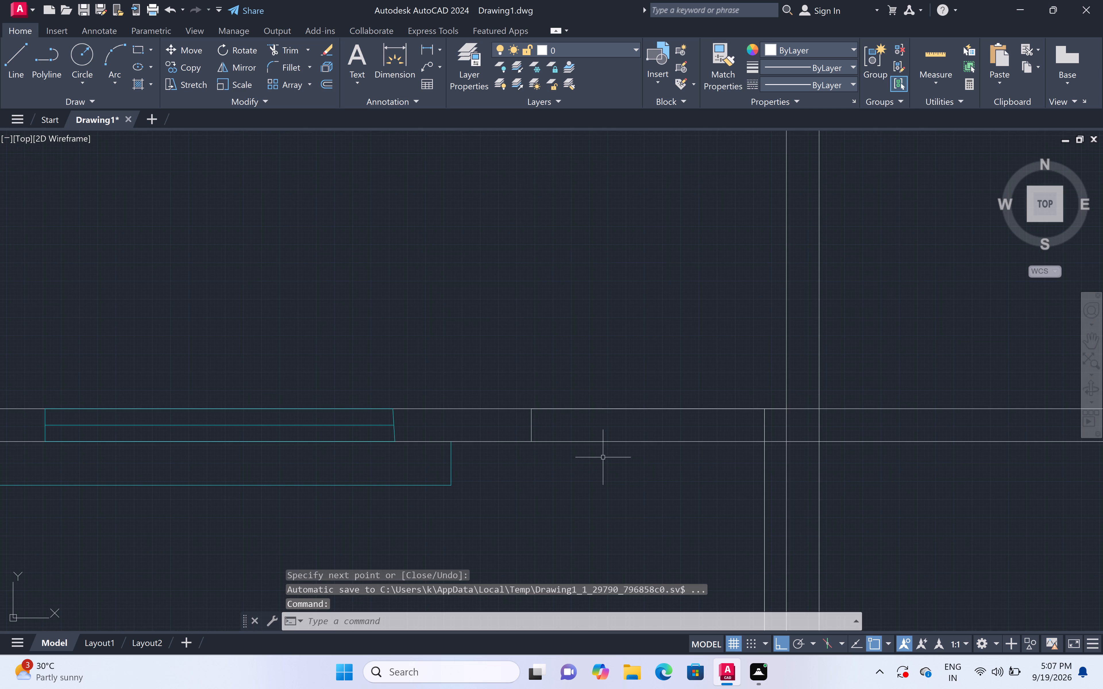
Draw a door in the bottom-right room's bottom wall: 3" offset right of the partition, 2'8" downward leaf, 2'8" opening rightward, and closing jamb.
{"action": "scroll", "coordinate": [539, 452], "scroll_direction": "down", "scroll_amount": 3}
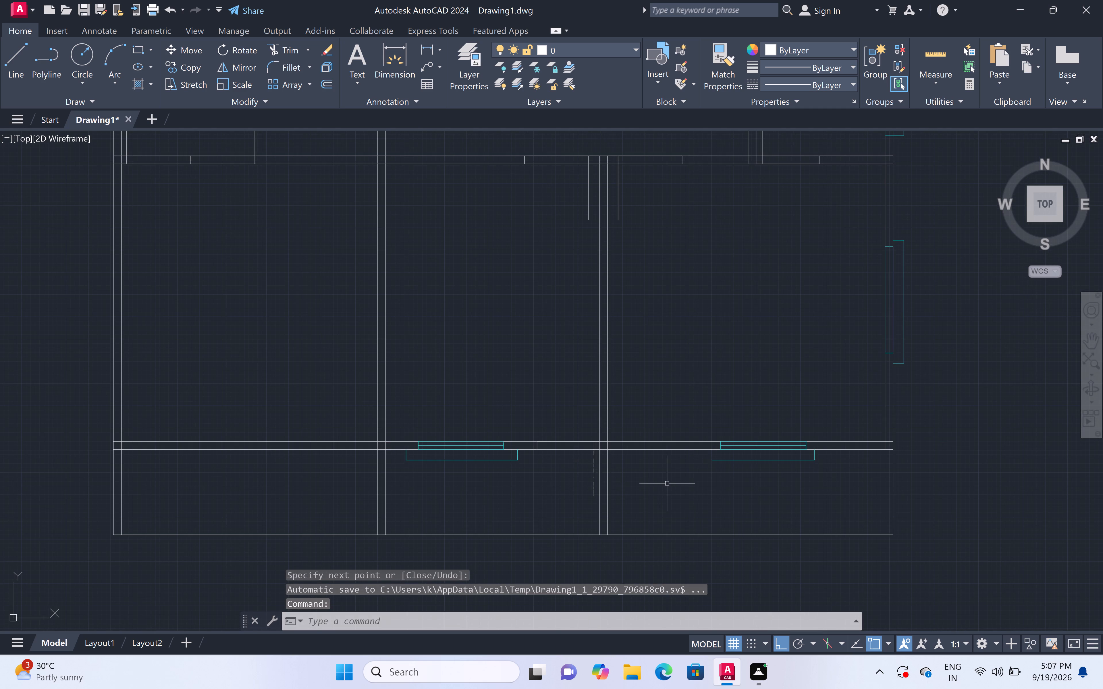
{"action": "scroll", "coordinate": [657, 483], "scroll_direction": "up", "scroll_amount": 2}
{"action": "type", "text": "l"}
{"action": "key", "text": "space"}
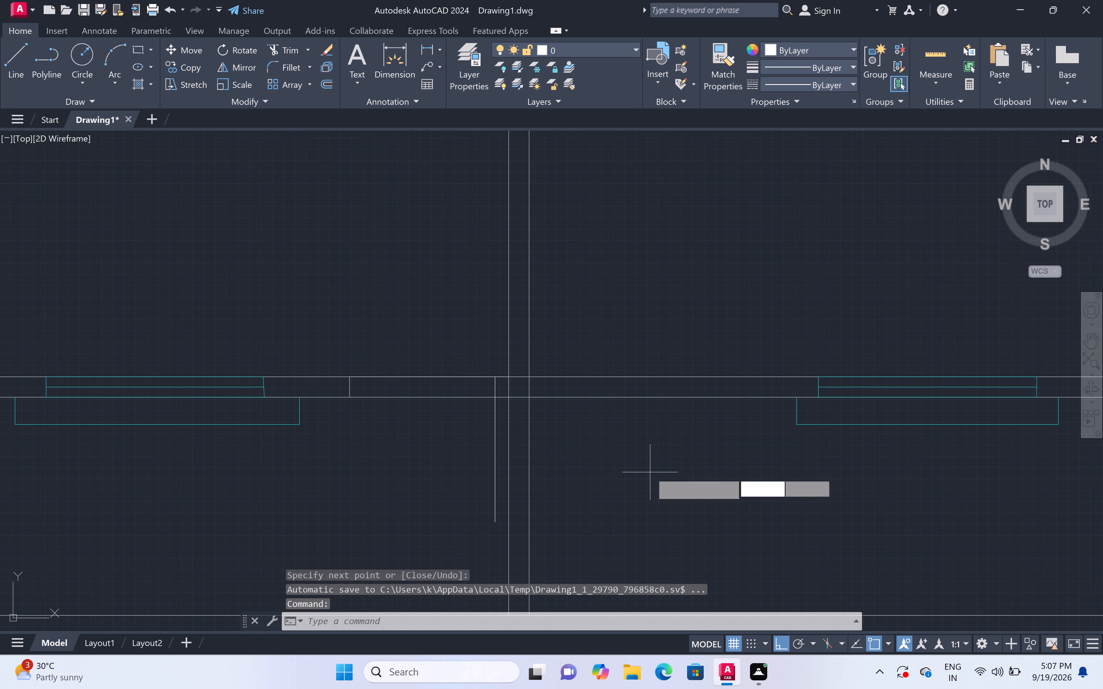
{"action": "left_click", "coordinate": [530, 375]}
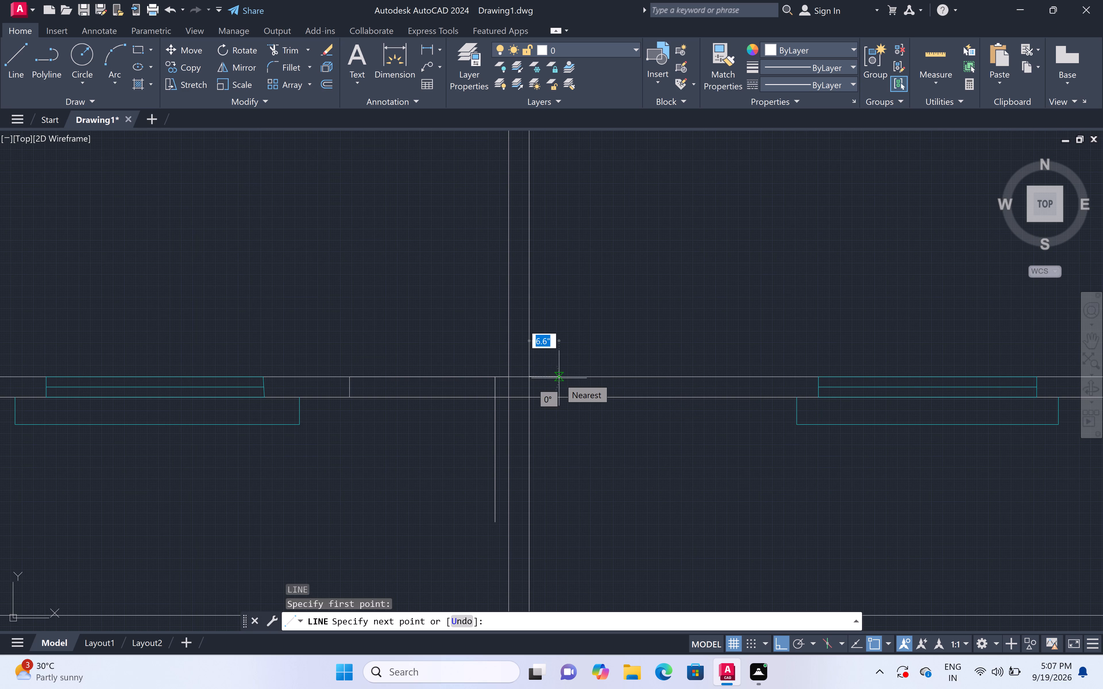
{"action": "key", "text": "6"}
{"action": "key", "text": "BackSpace"}
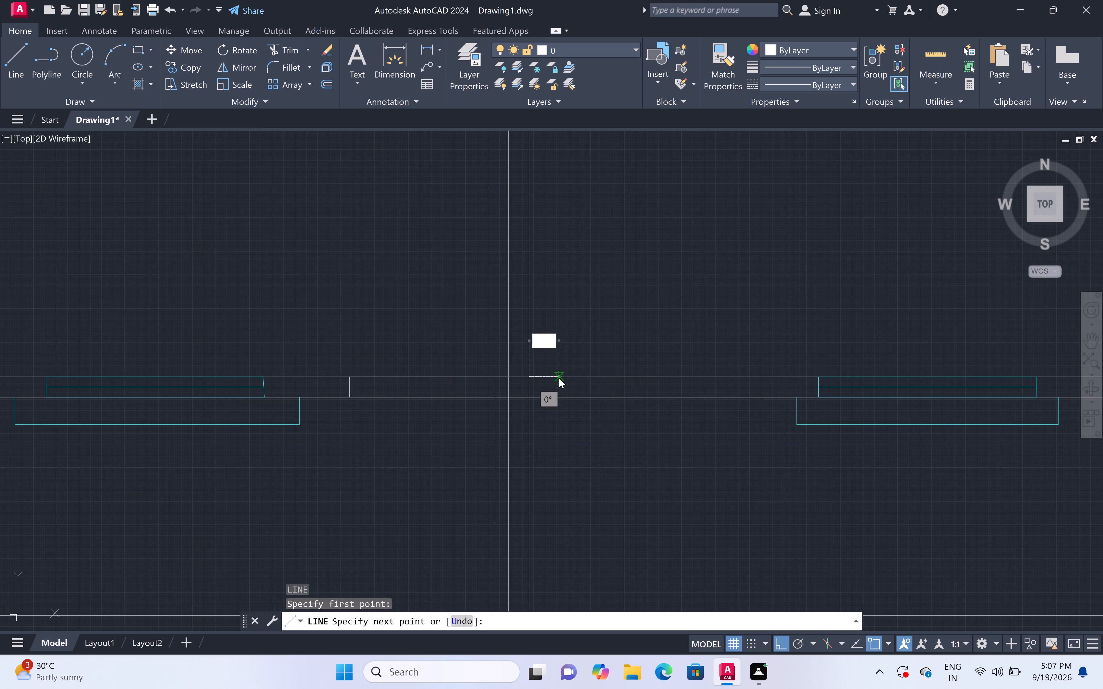
{"action": "key", "text": "3"}
{"action": "type", "text": "\""}
{"action": "key", "text": "space"}
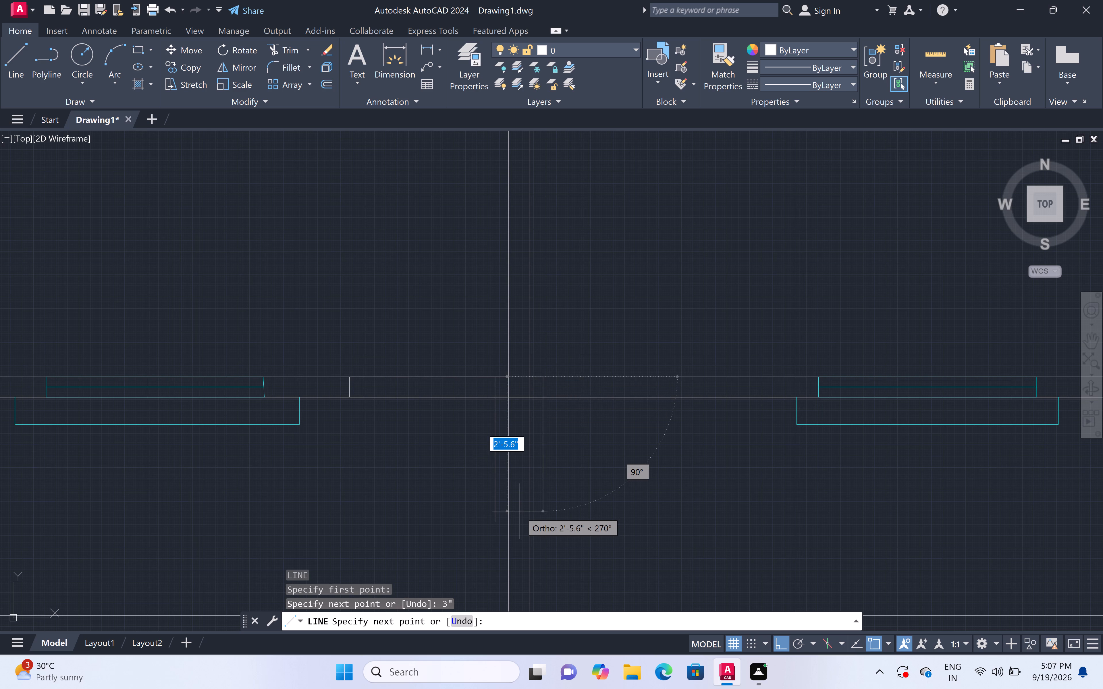
{"action": "key", "text": "2"}
{"action": "type", "text": "'8\""}
{"action": "key", "text": "space"}
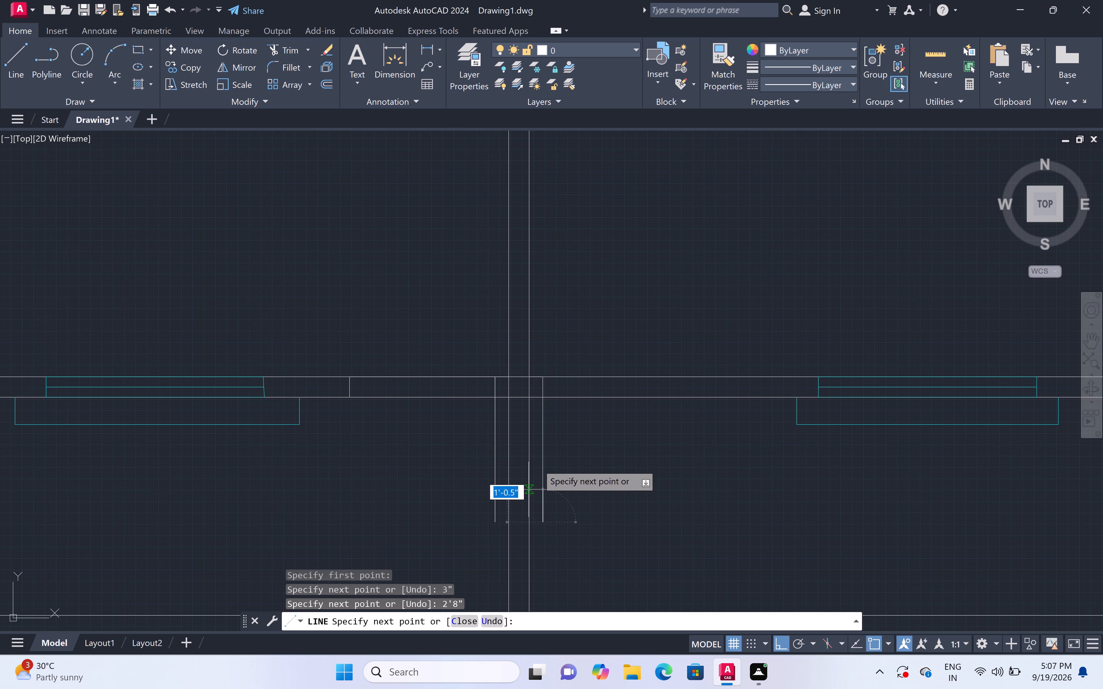
{"action": "left_click", "coordinate": [544, 378]}
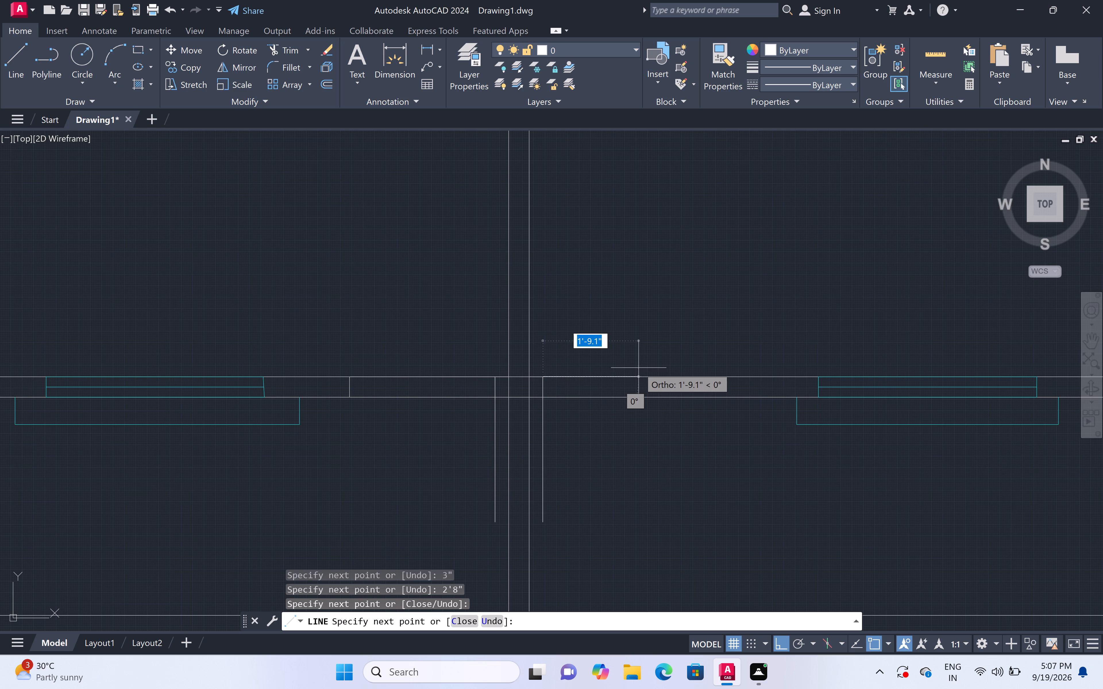
{"action": "key", "text": "2"}
{"action": "type", "text": "'8\""}
{"action": "key", "text": "space"}
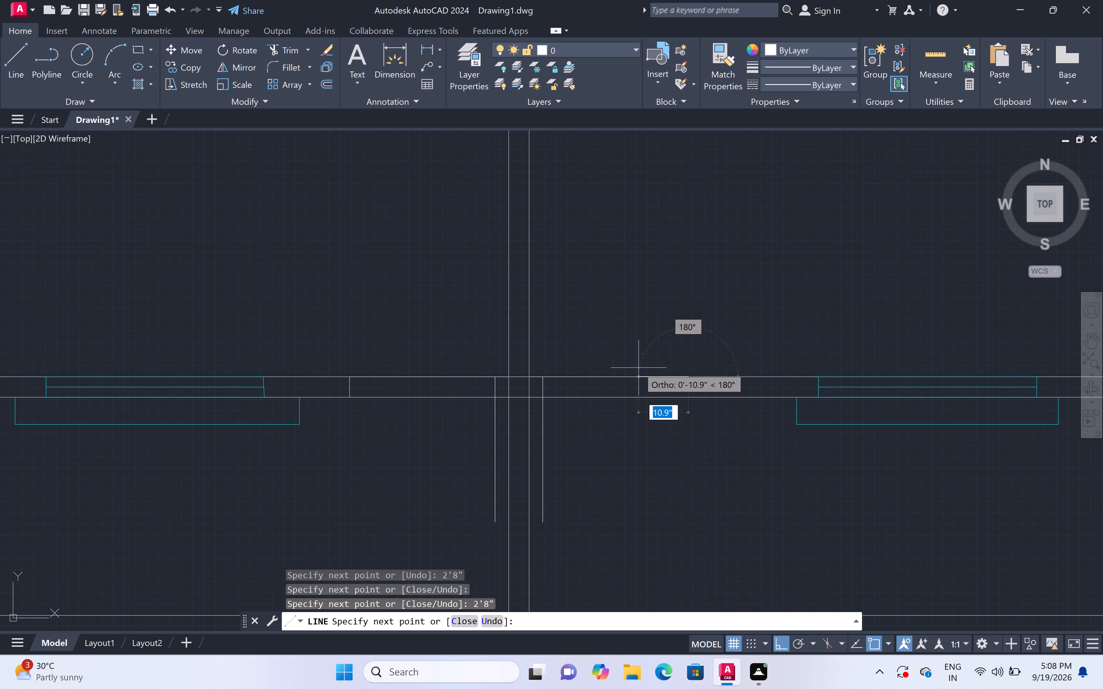
{"action": "left_click", "coordinate": [690, 400]}
{"action": "key", "text": "Escape"}
Draw the top-left room's door swing as a Start, End, Direction arc from the leaf's tip to the jamb's upper end, tangent leftward.
{"action": "scroll", "coordinate": [699, 462], "scroll_direction": "down", "scroll_amount": 4}
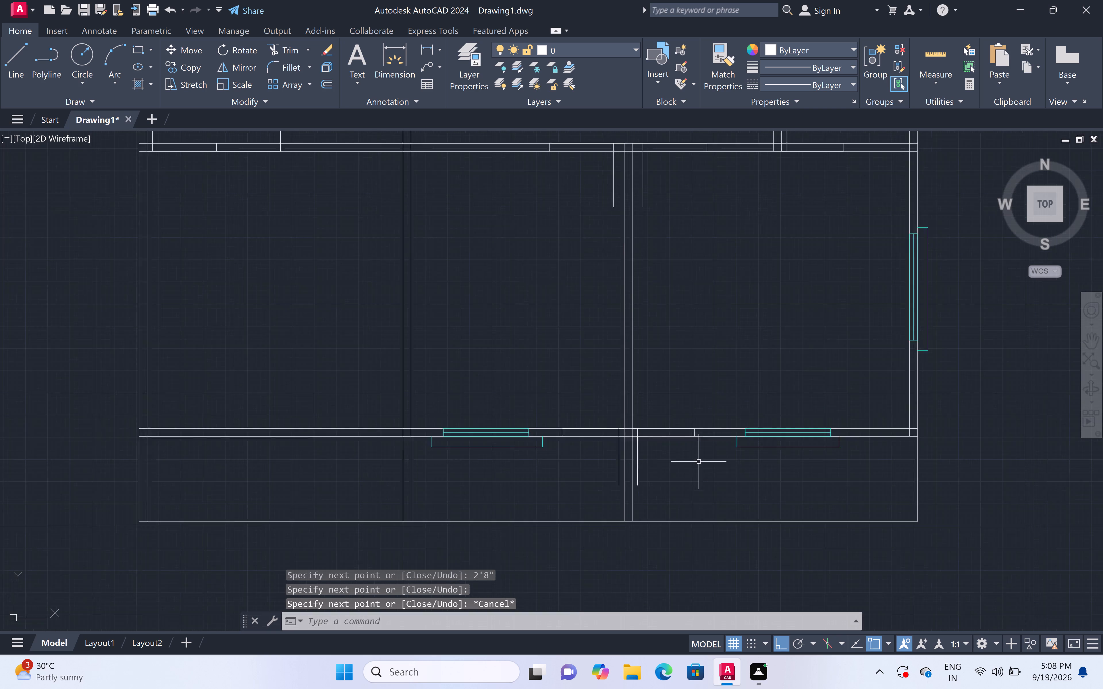
{"action": "scroll", "coordinate": [697, 465], "scroll_direction": "down", "scroll_amount": 2}
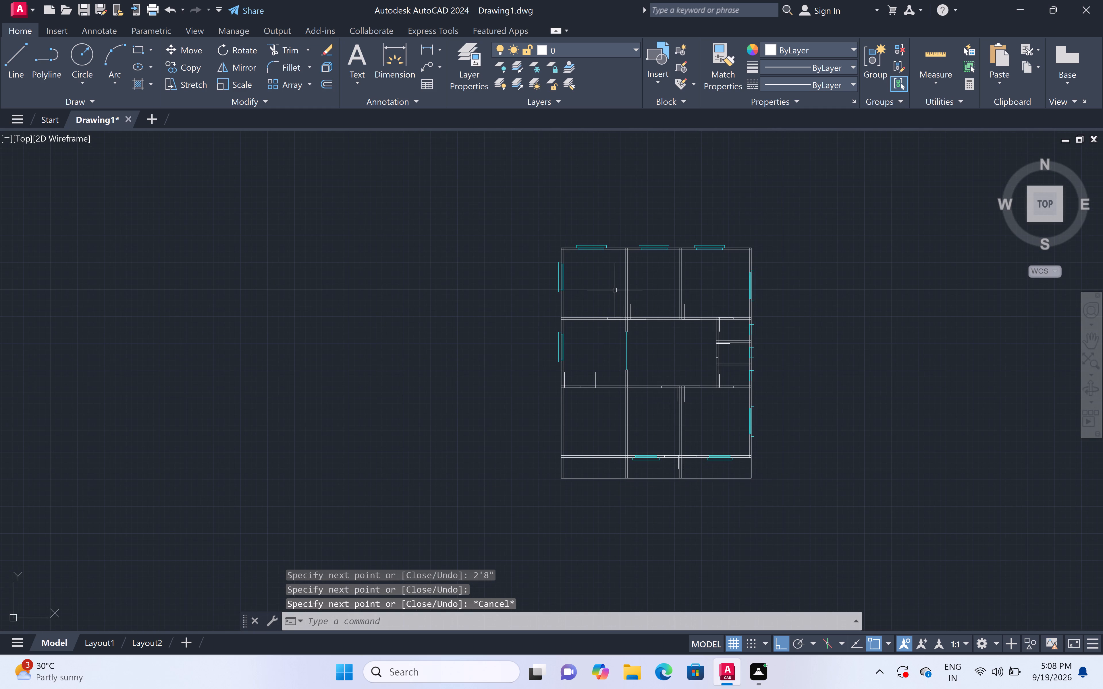
{"action": "scroll", "coordinate": [615, 292], "scroll_direction": "up", "scroll_amount": 4}
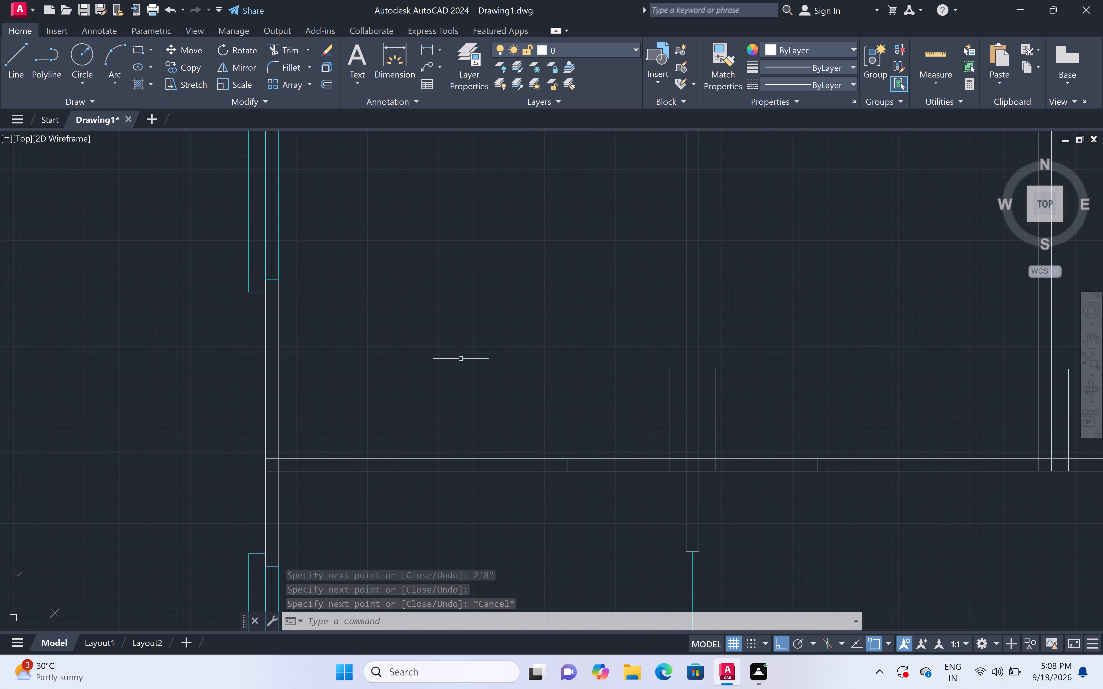
{"action": "left_click", "coordinate": [115, 83]}
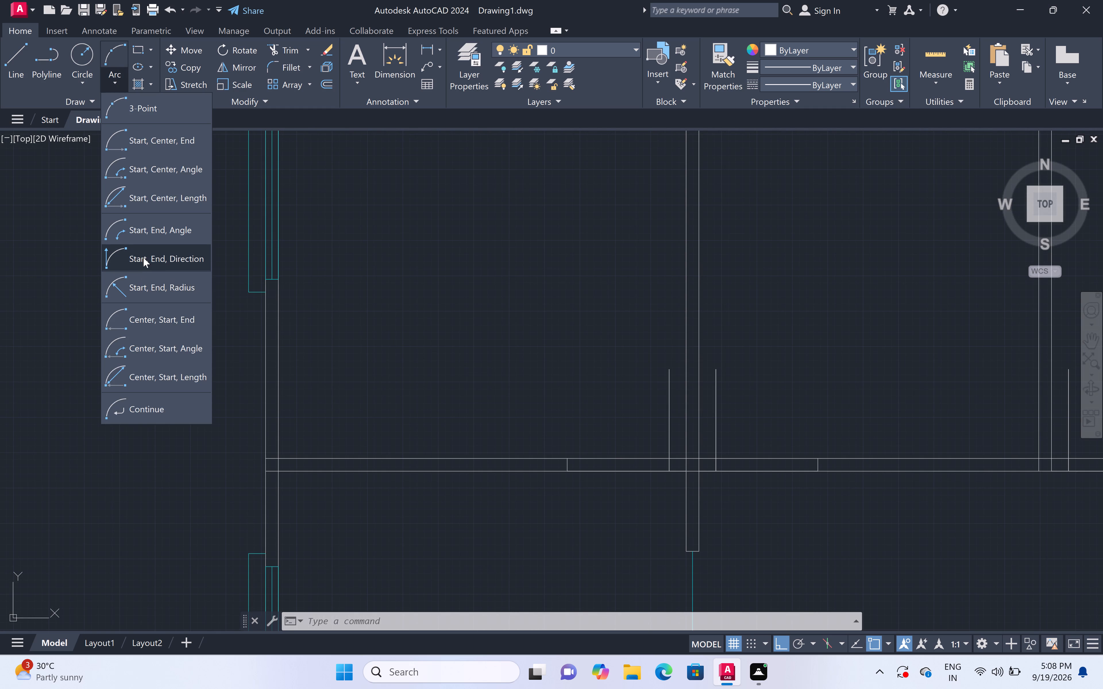
{"action": "left_click", "coordinate": [144, 258]}
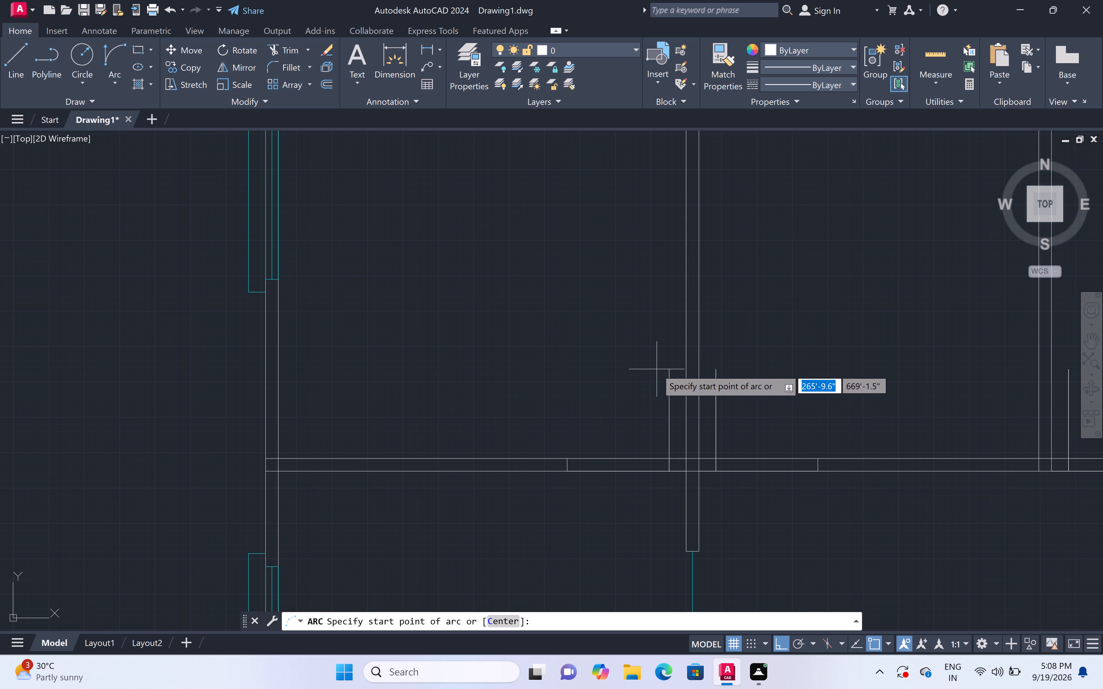
{"action": "left_click", "coordinate": [670, 369]}
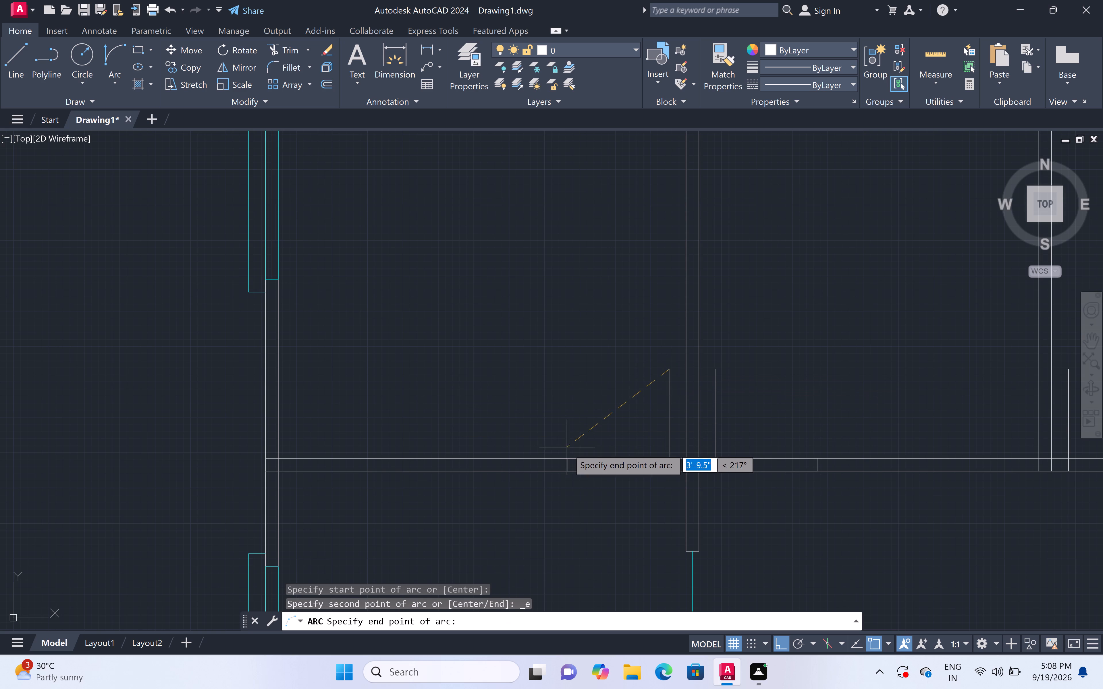
{"action": "left_click", "coordinate": [564, 460]}
{"action": "left_click", "coordinate": [374, 411]}
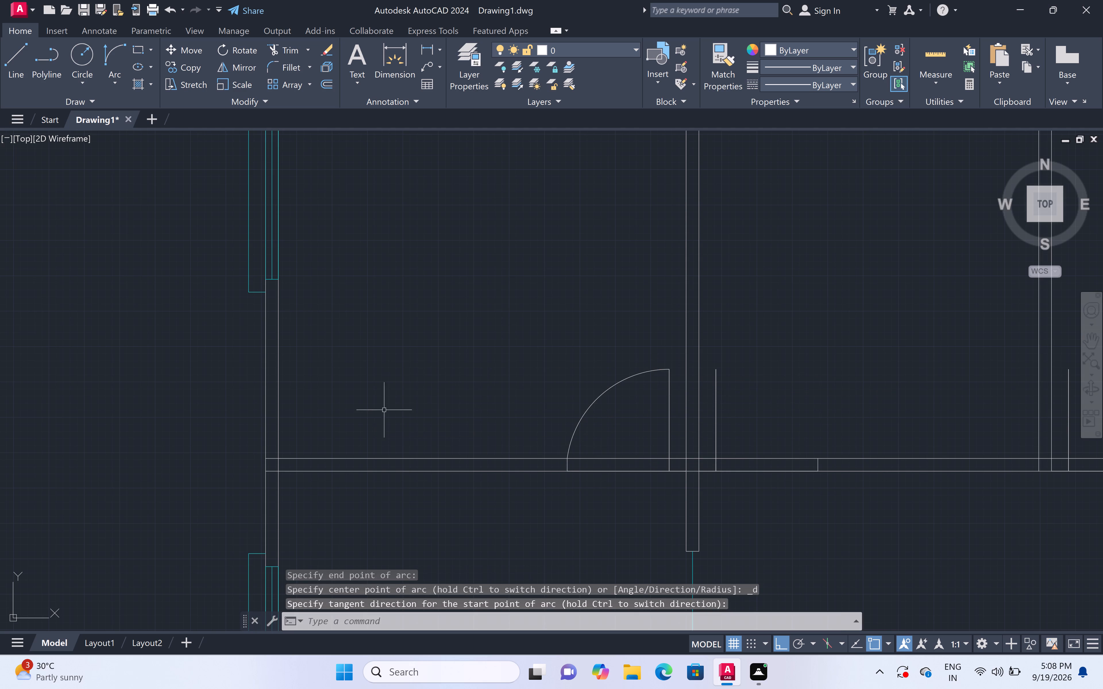
Draw the top-middle room's door swing as a Start, End, Direction arc from the leaf's tip to the jamb's upper end, tangent rightward.
{"action": "scroll", "coordinate": [414, 410], "scroll_direction": "down", "scroll_amount": 2}
{"action": "scroll", "coordinate": [563, 413], "scroll_direction": "up", "scroll_amount": 3}
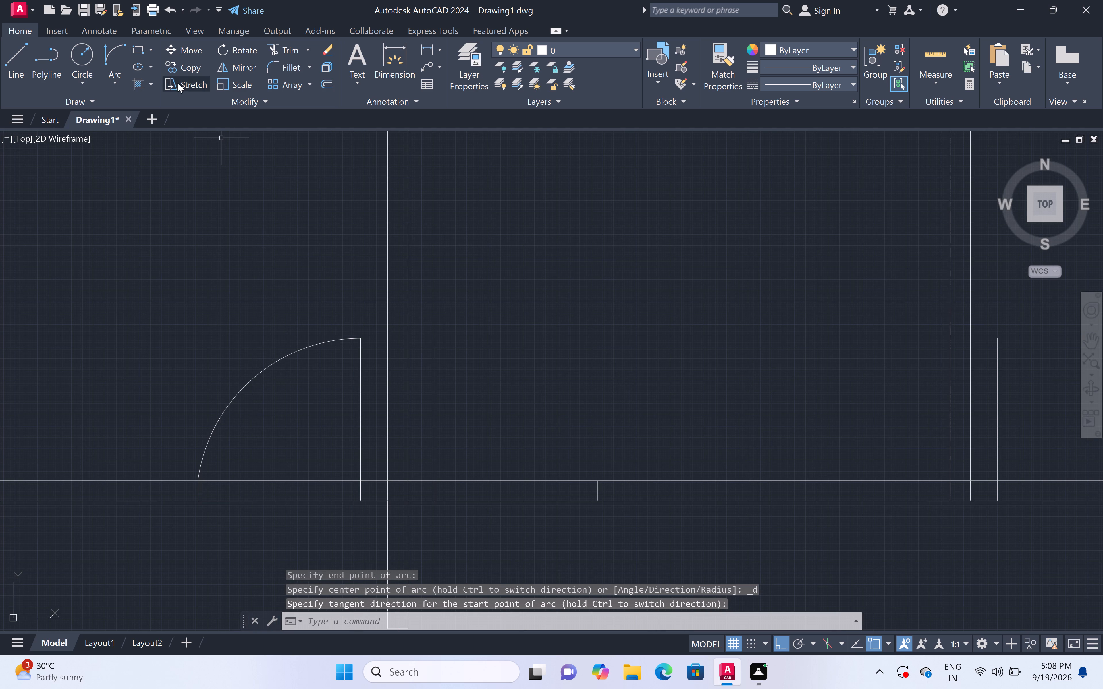
{"action": "left_click", "coordinate": [110, 79]}
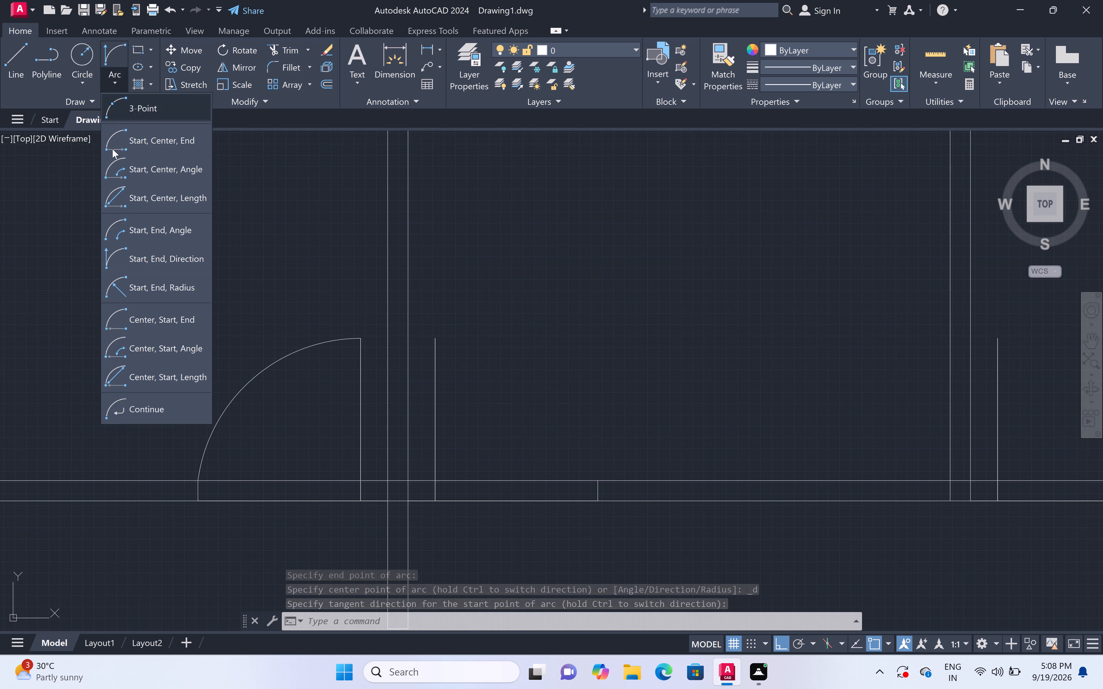
{"action": "left_click", "coordinate": [155, 257]}
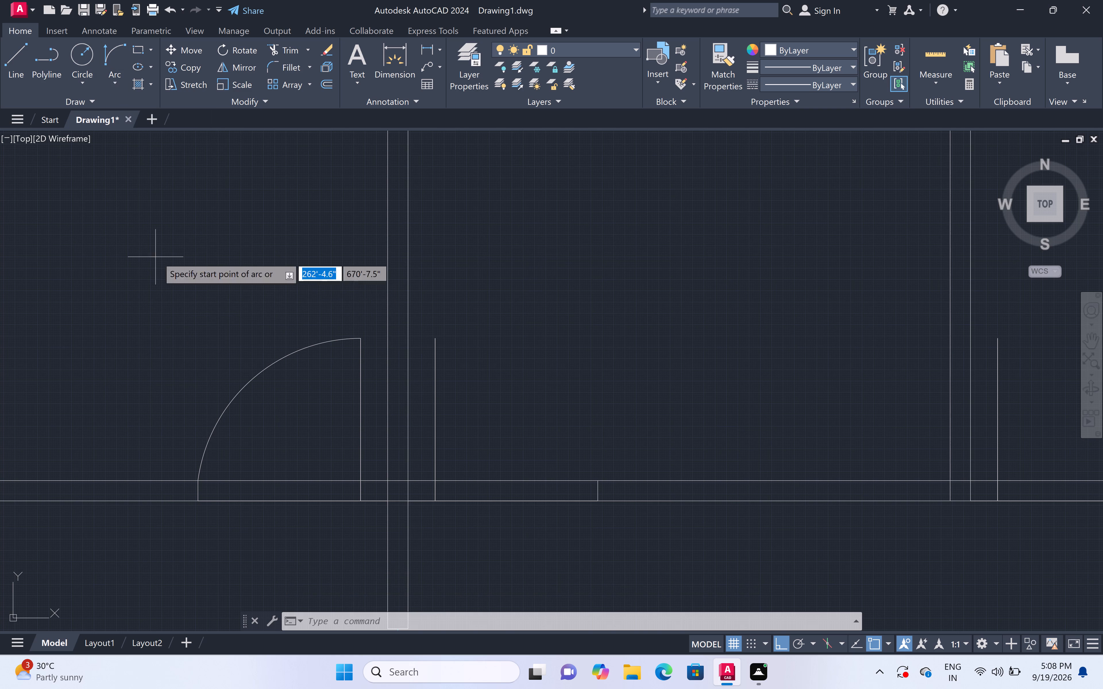
{"action": "left_click", "coordinate": [432, 340]}
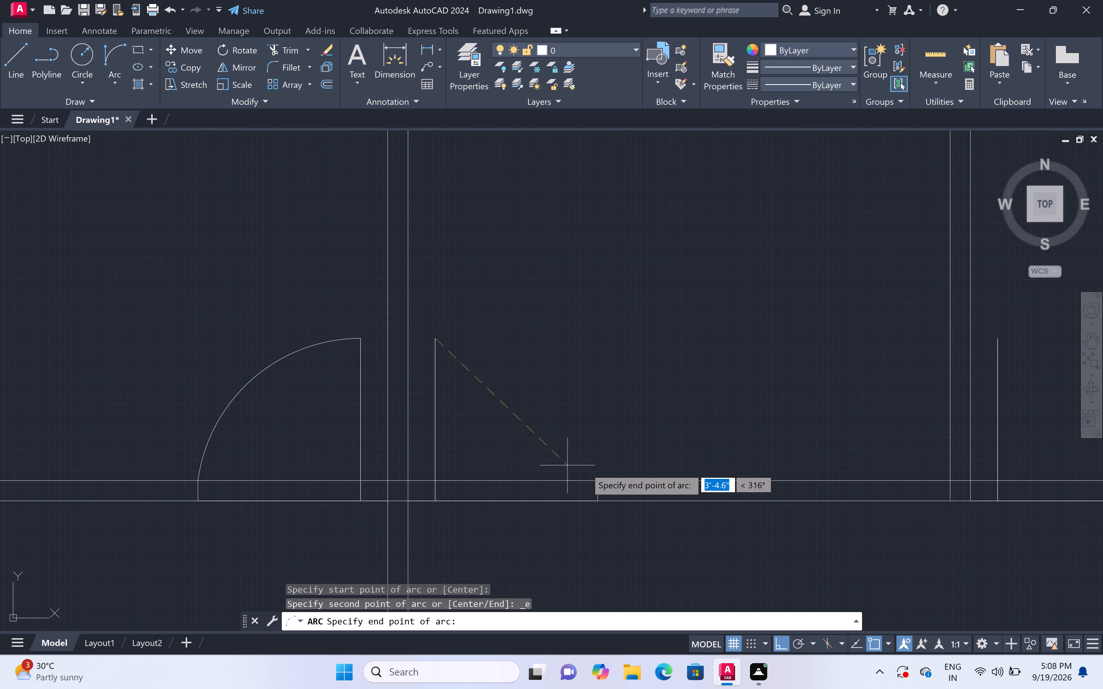
{"action": "left_click", "coordinate": [593, 478]}
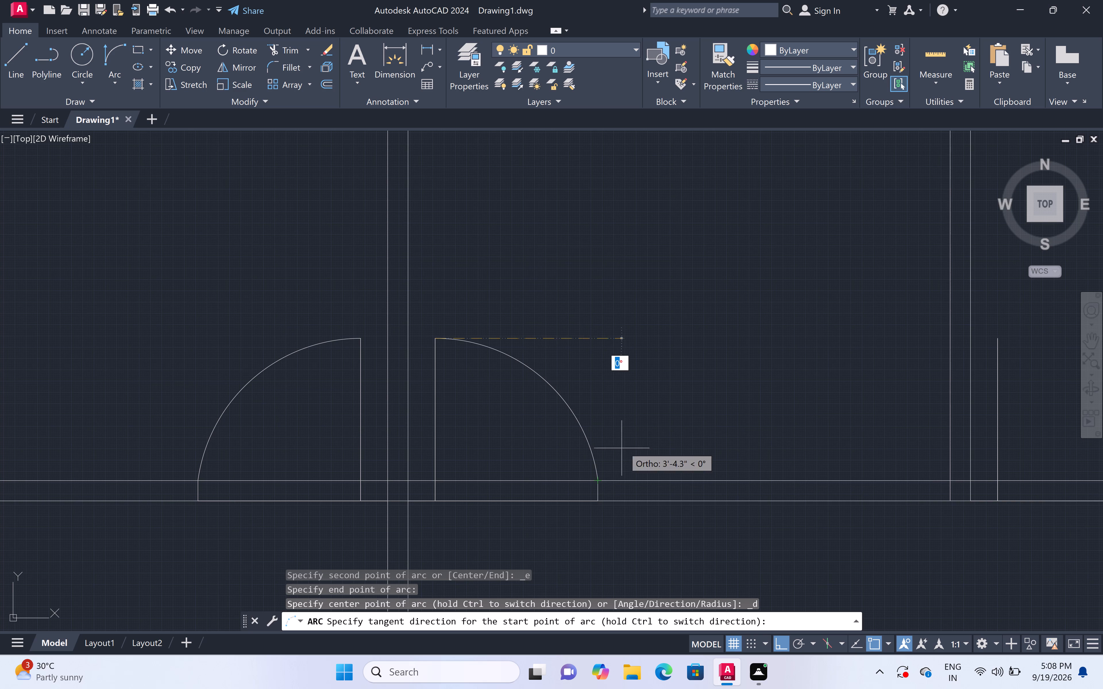
{"action": "left_click", "coordinate": [628, 443]}
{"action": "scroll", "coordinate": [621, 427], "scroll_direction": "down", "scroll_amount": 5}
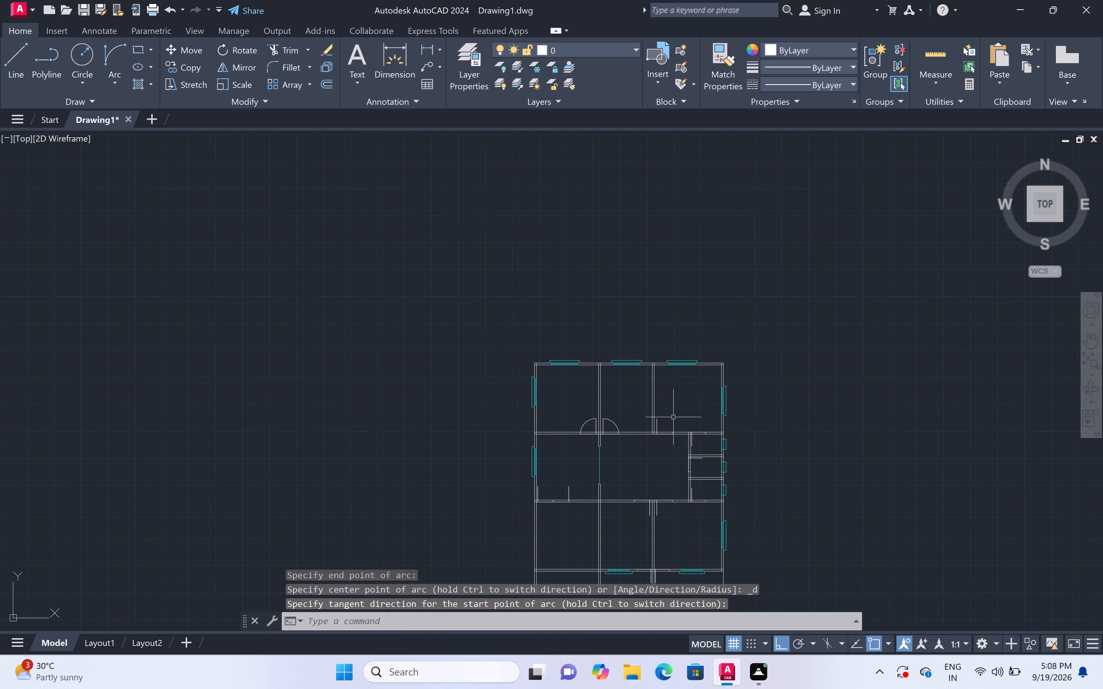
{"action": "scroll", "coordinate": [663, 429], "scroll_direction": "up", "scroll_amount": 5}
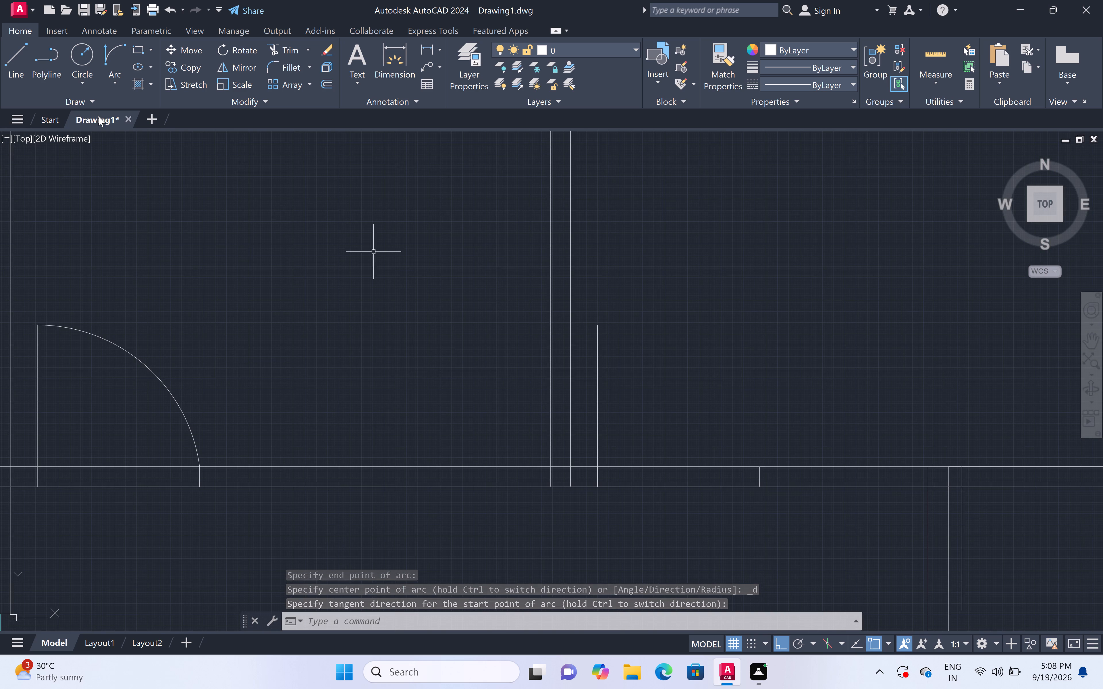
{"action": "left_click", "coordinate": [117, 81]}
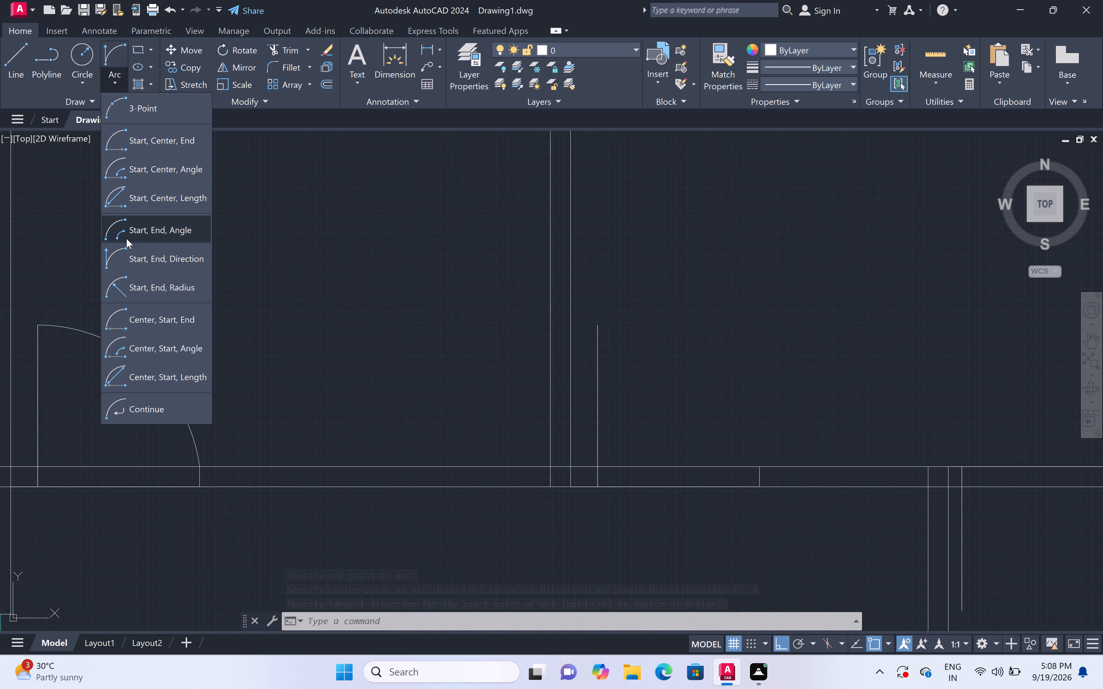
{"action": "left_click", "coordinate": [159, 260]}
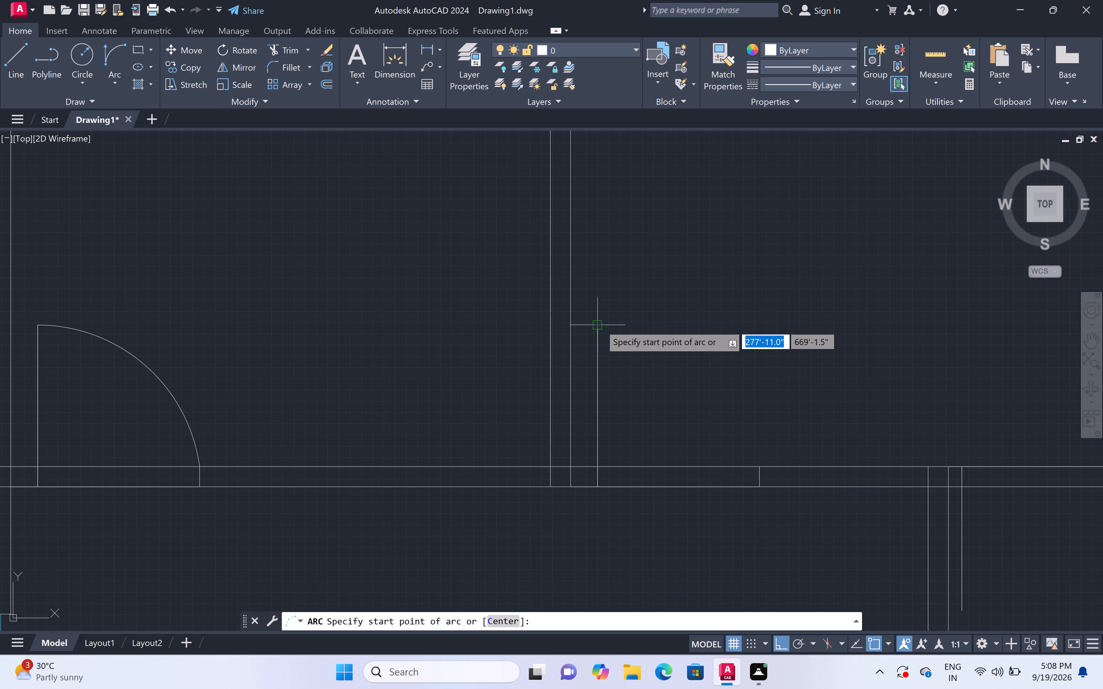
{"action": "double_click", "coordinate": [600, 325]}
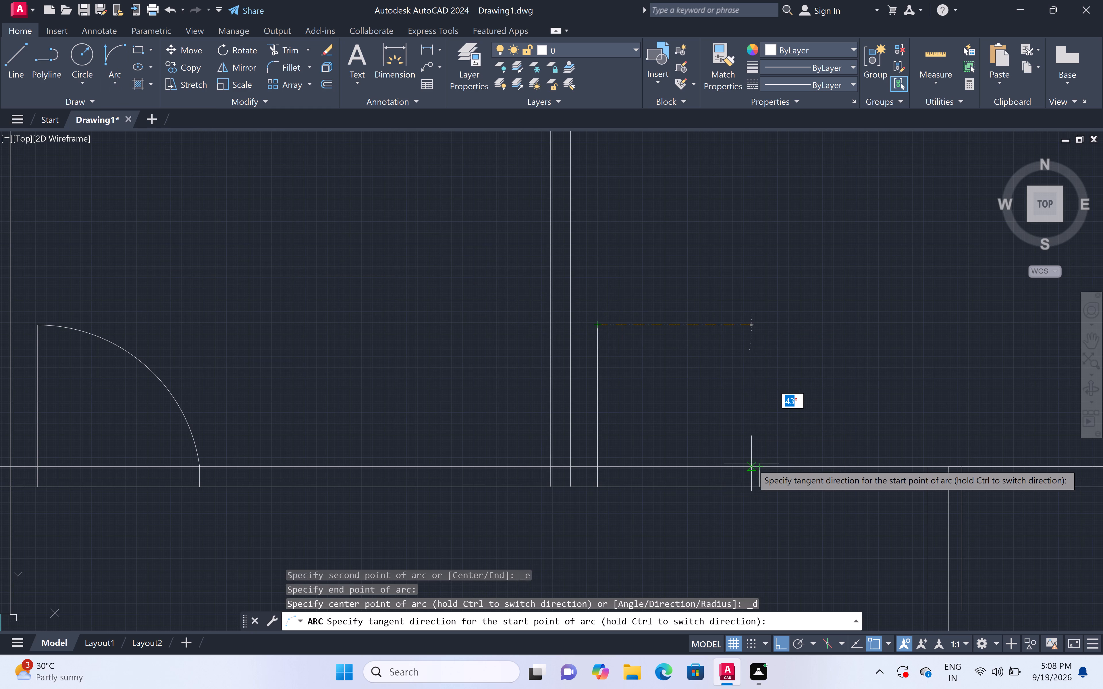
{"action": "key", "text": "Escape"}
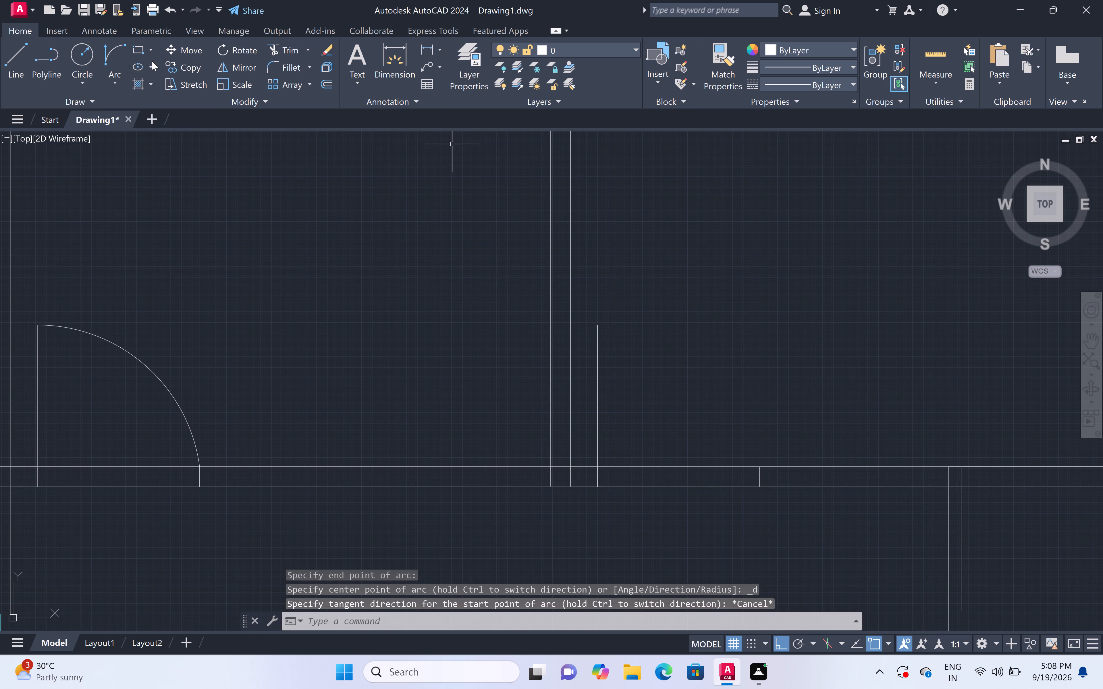
Draw the top-right room's door swing as a Start, End, Direction arc from the leaf's tip to the jamb's upper end, tangent rightward.
{"action": "left_click", "coordinate": [112, 80]}
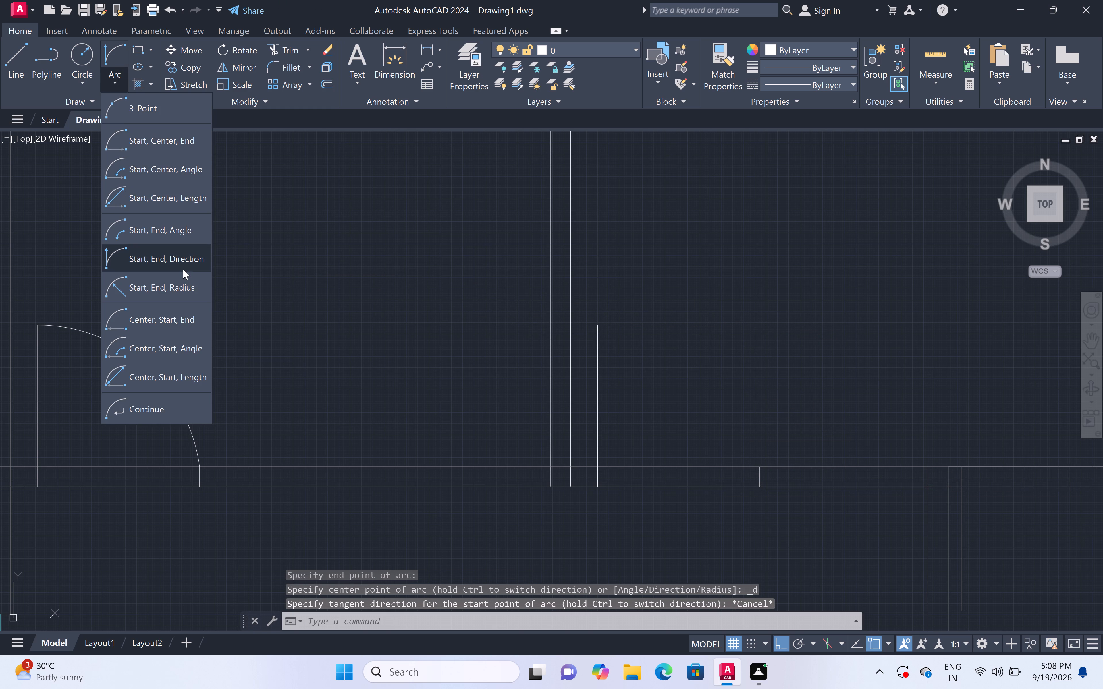
{"action": "left_click", "coordinate": [189, 263]}
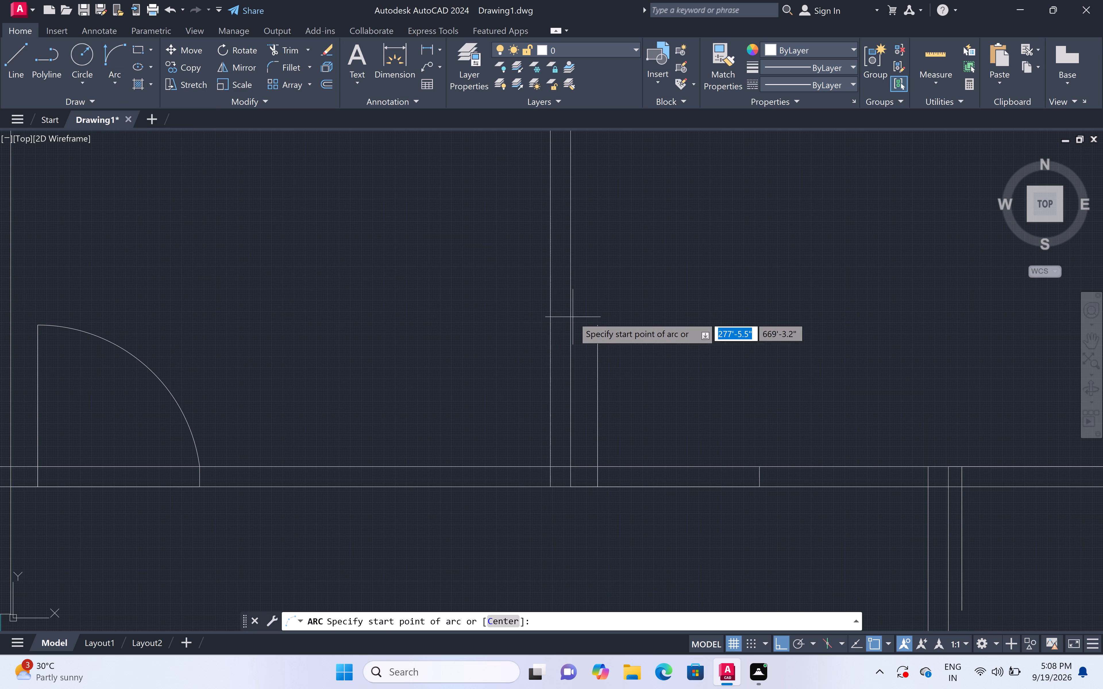
{"action": "left_click", "coordinate": [597, 324]}
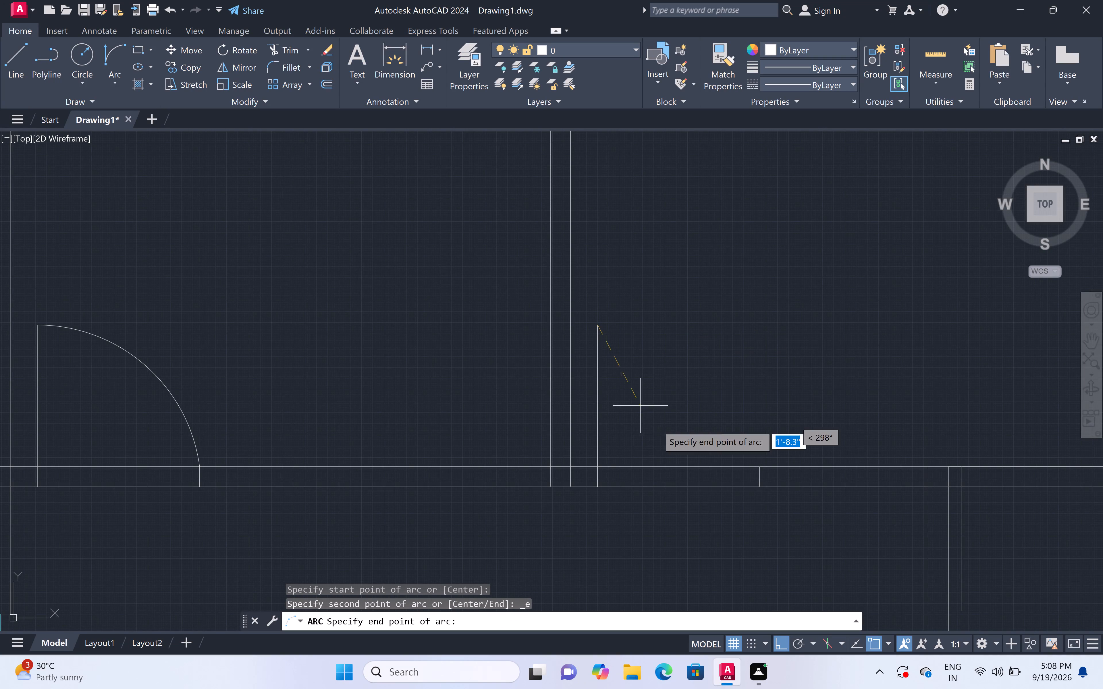
{"action": "left_click", "coordinate": [760, 466]}
{"action": "left_click", "coordinate": [803, 406]}
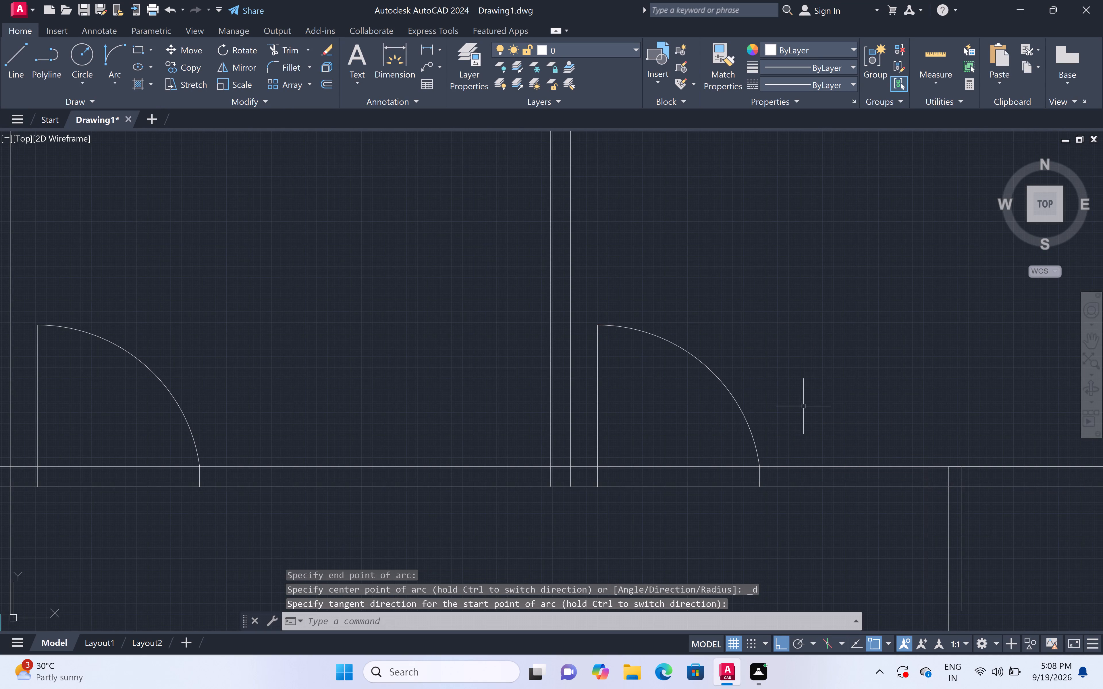
Draw the uppermost small east room's door swing as a Start, End, Direction arc from the leaf's lower tip to the jamb's lower end, tangent rightward.
{"action": "scroll", "coordinate": [770, 361], "scroll_direction": "down", "scroll_amount": 6}
{"action": "scroll", "coordinate": [792, 371], "scroll_direction": "up", "scroll_amount": 5}
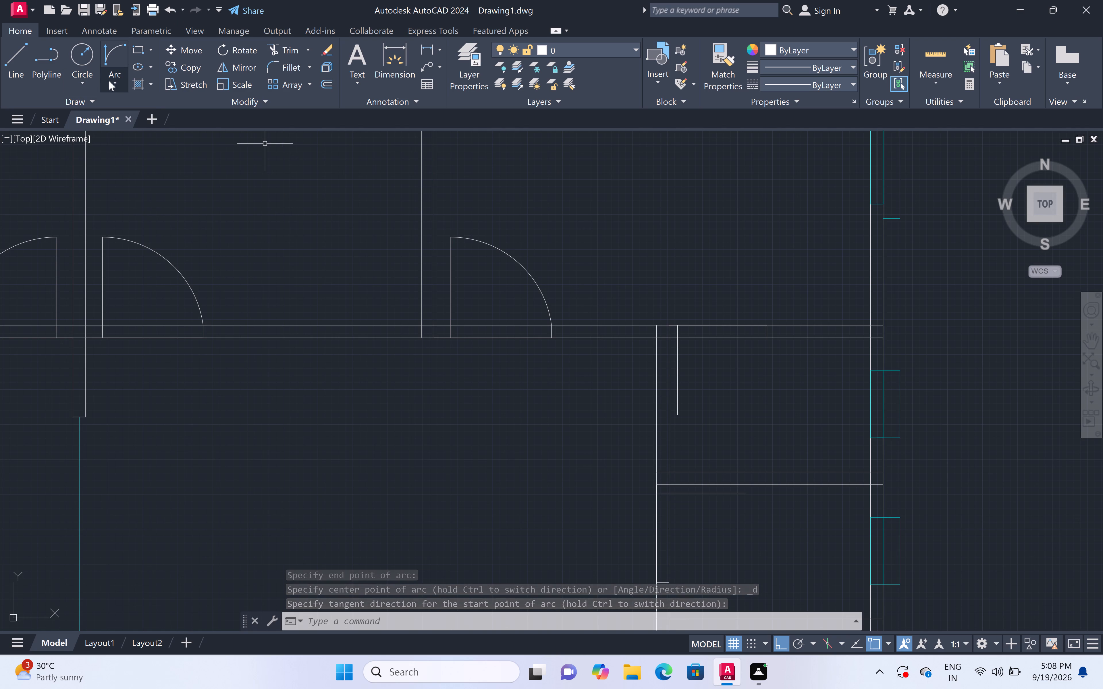
{"action": "left_click", "coordinate": [116, 83]}
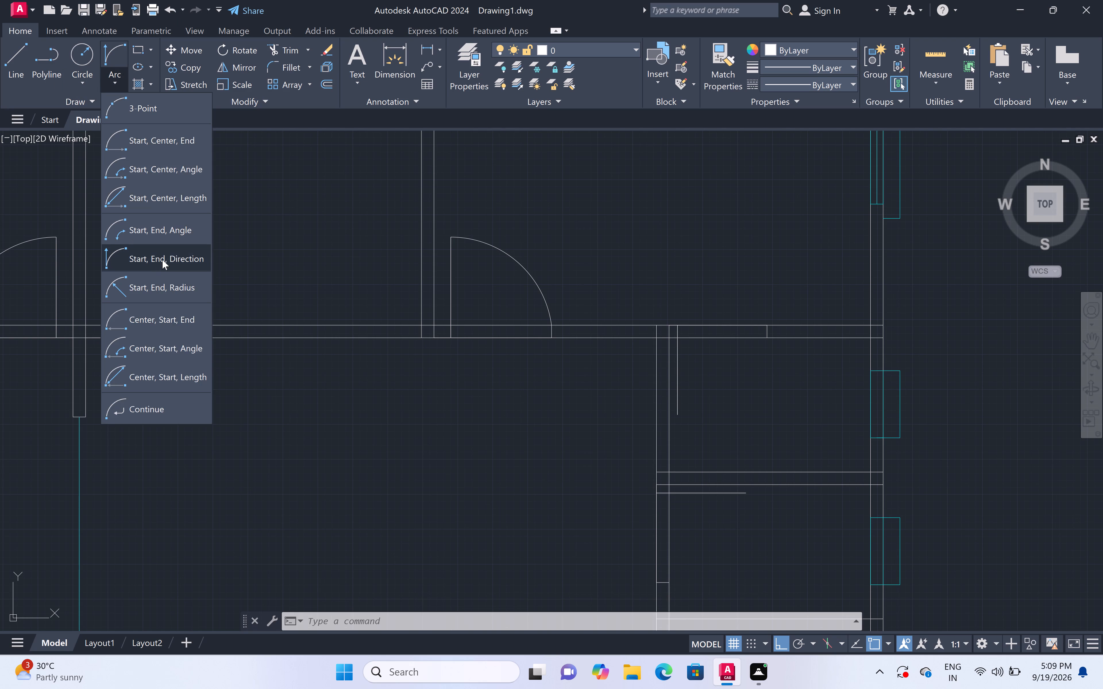
{"action": "left_click", "coordinate": [167, 256]}
{"action": "scroll", "coordinate": [91, 215], "scroll_direction": "down", "scroll_amount": 1}
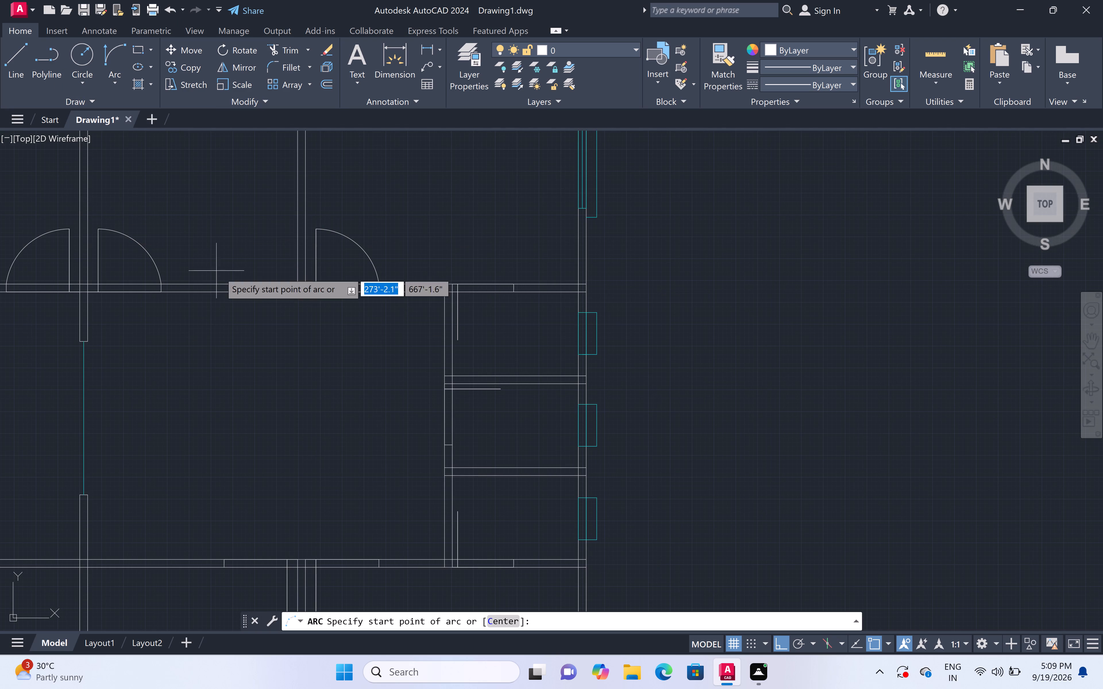
{"action": "scroll", "coordinate": [486, 288], "scroll_direction": "up", "scroll_amount": 3}
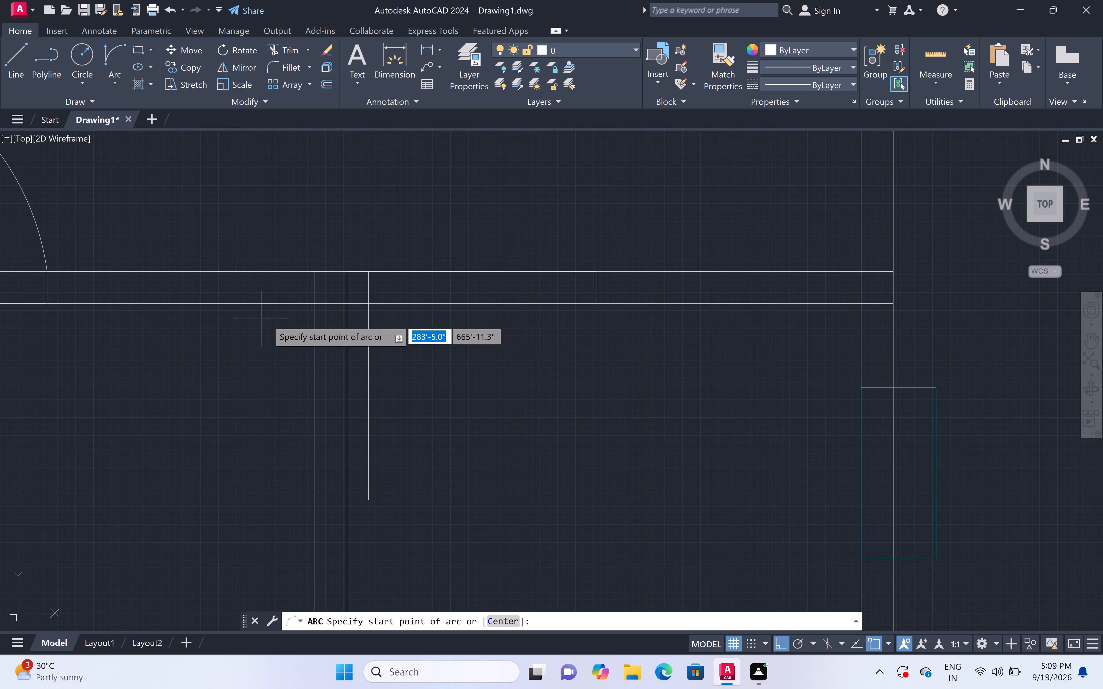
{"action": "double_click", "coordinate": [368, 495]}
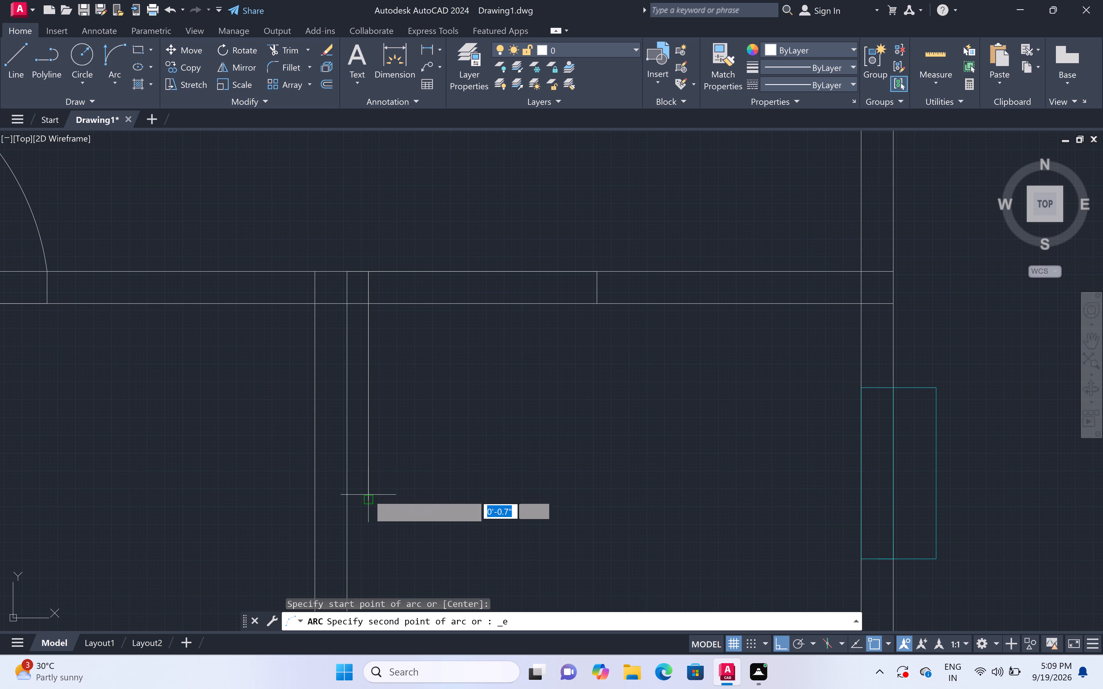
{"action": "left_click", "coordinate": [597, 304]}
{"action": "left_click", "coordinate": [701, 370]}
Draw the middle small east room's door swing as a Start, End, Direction arc from the leaf's tip to the jamb's inner end, tangent downward.
{"action": "scroll", "coordinate": [703, 351], "scroll_direction": "down", "scroll_amount": 5}
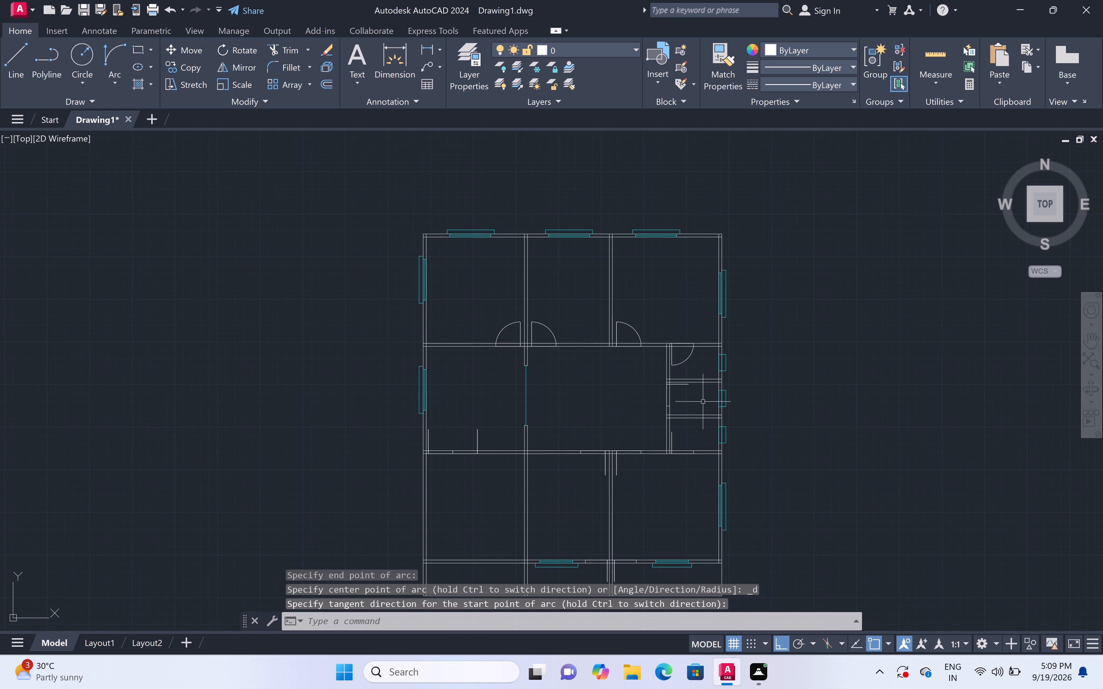
{"action": "scroll", "coordinate": [680, 409], "scroll_direction": "up", "scroll_amount": 4}
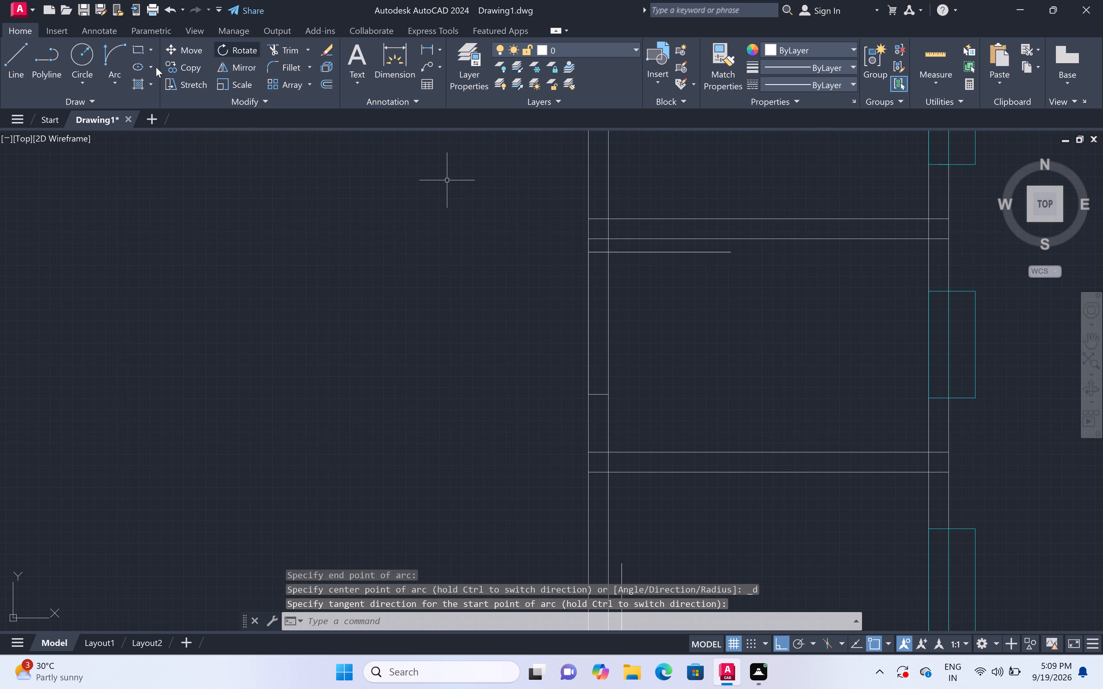
{"action": "left_click", "coordinate": [111, 74]}
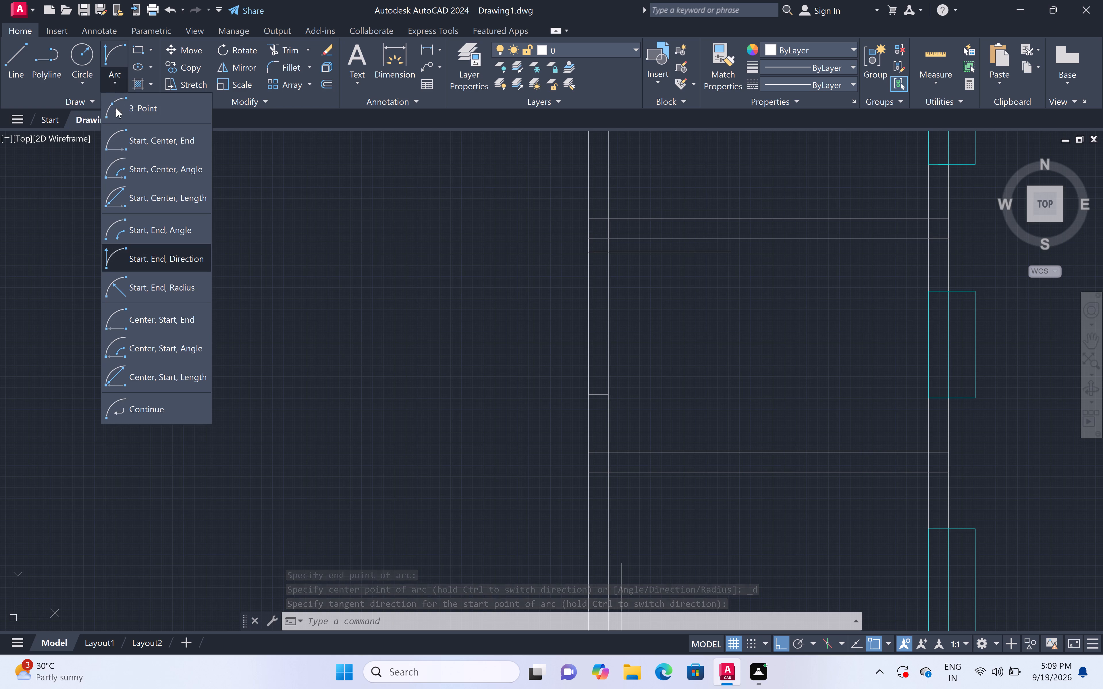
{"action": "left_click", "coordinate": [171, 257]}
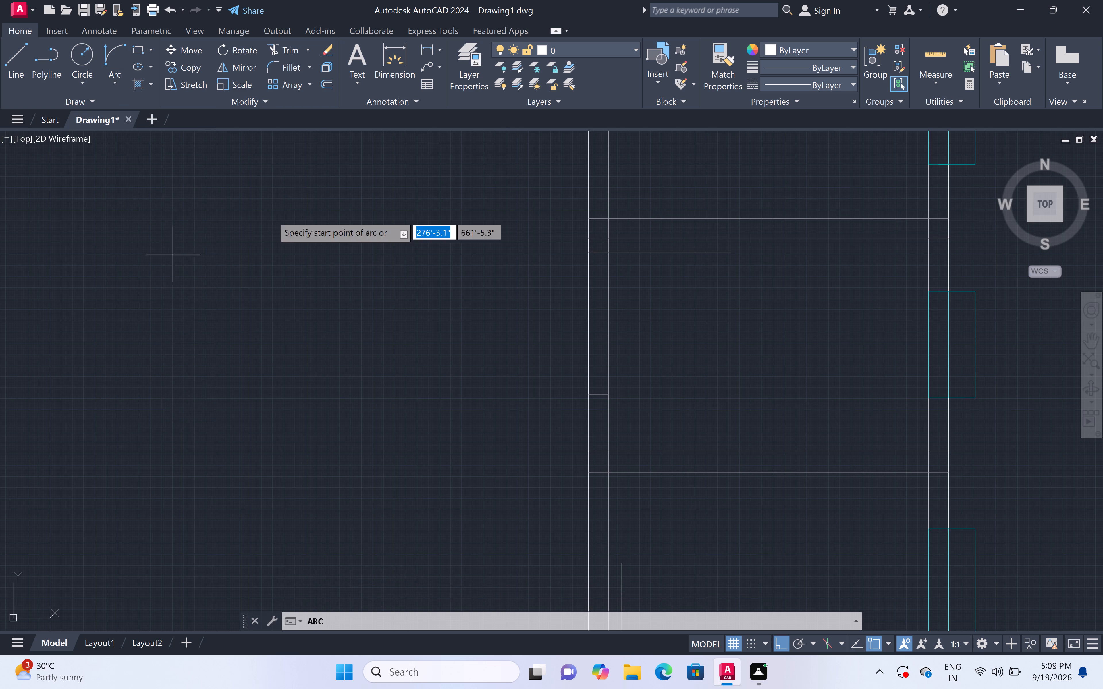
{"action": "left_click", "coordinate": [728, 253]}
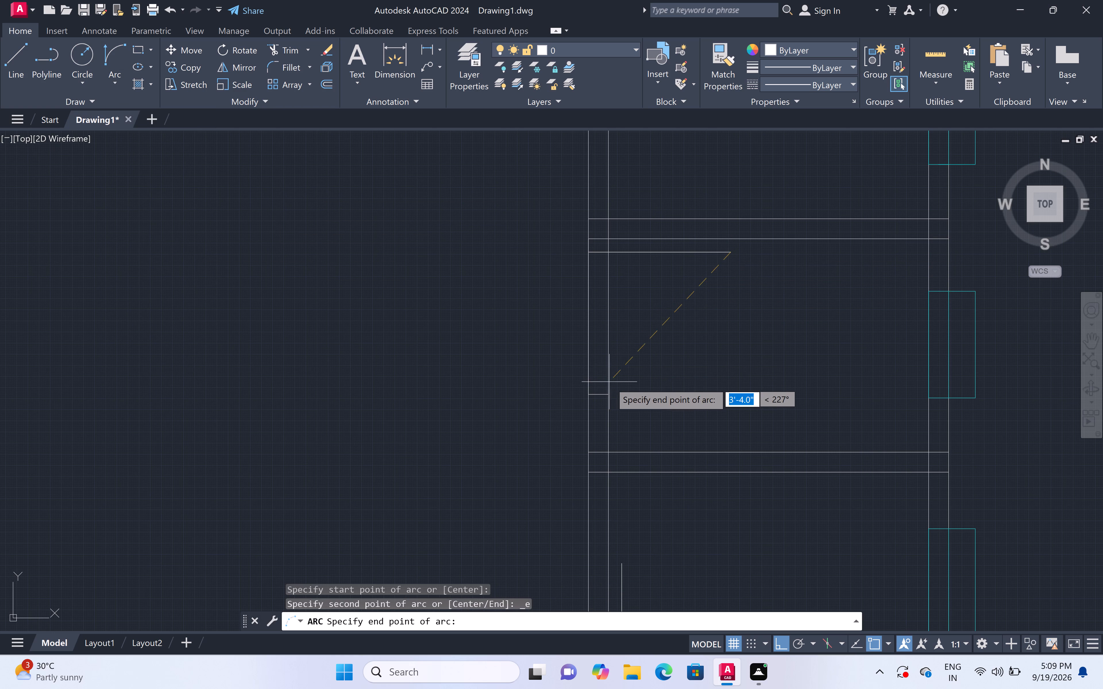
{"action": "triple_click", "coordinate": [610, 392]}
{"action": "left_click", "coordinate": [645, 431]}
Draw the lowest small east room's door swing as a Start, End, Direction arc from the leaf's tip to the jamb's upper end, tangent rightward.
{"action": "scroll", "coordinate": [668, 377], "scroll_direction": "down", "scroll_amount": 3}
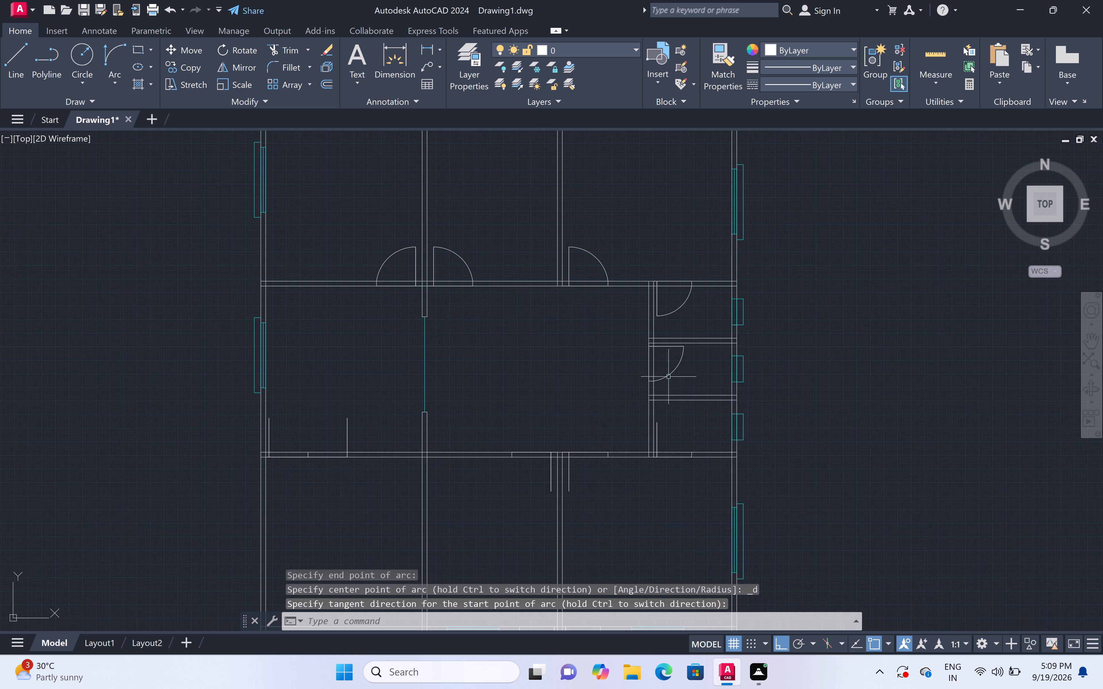
{"action": "scroll", "coordinate": [669, 452], "scroll_direction": "up", "scroll_amount": 3}
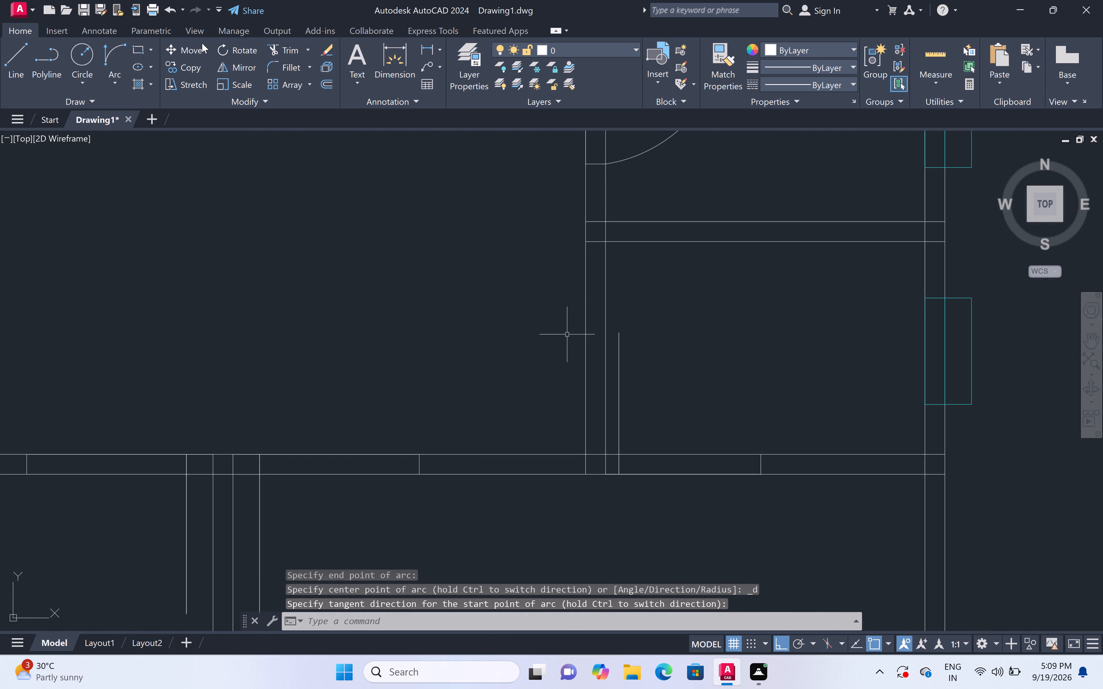
{"action": "left_click", "coordinate": [119, 86]}
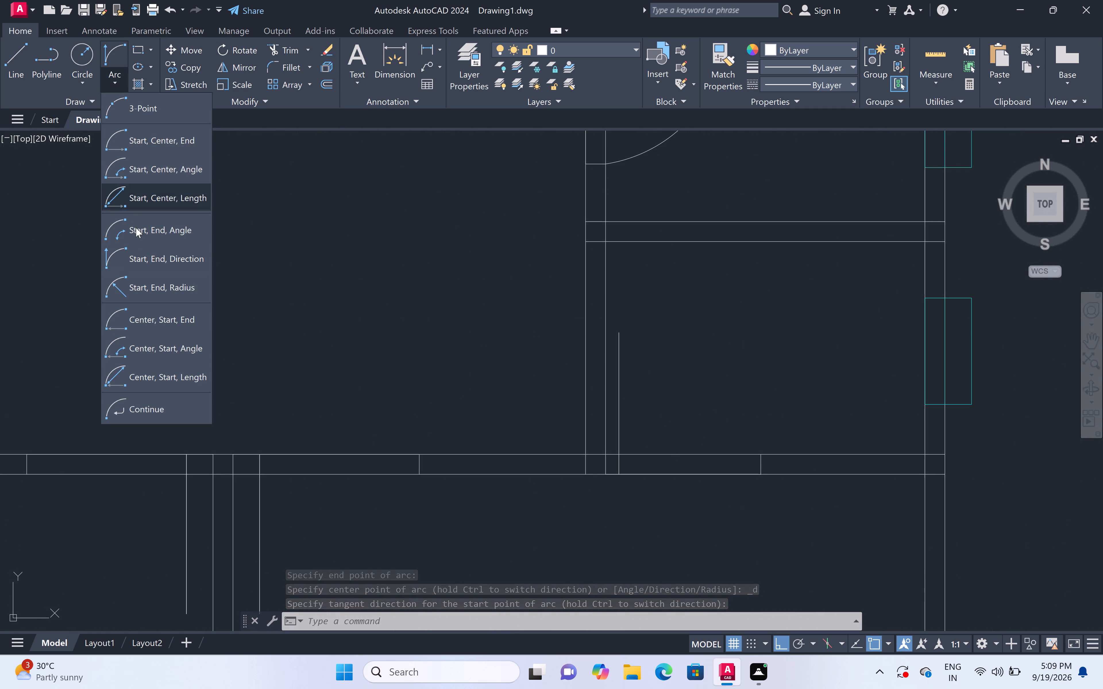
{"action": "left_click", "coordinate": [139, 259]}
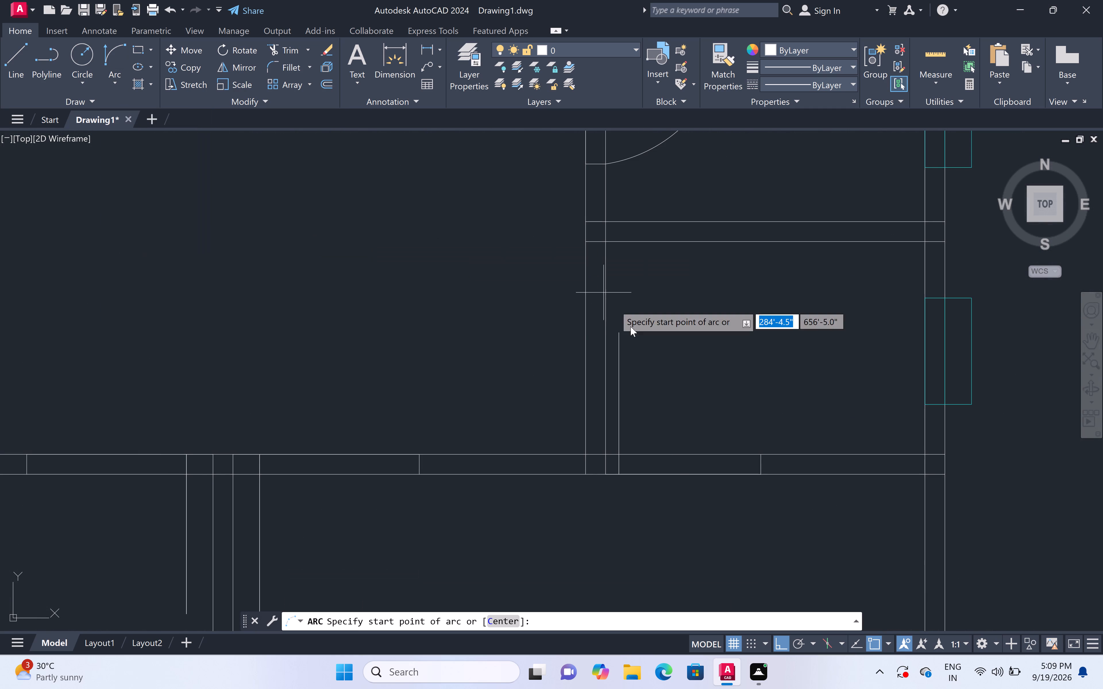
{"action": "left_click", "coordinate": [617, 334]}
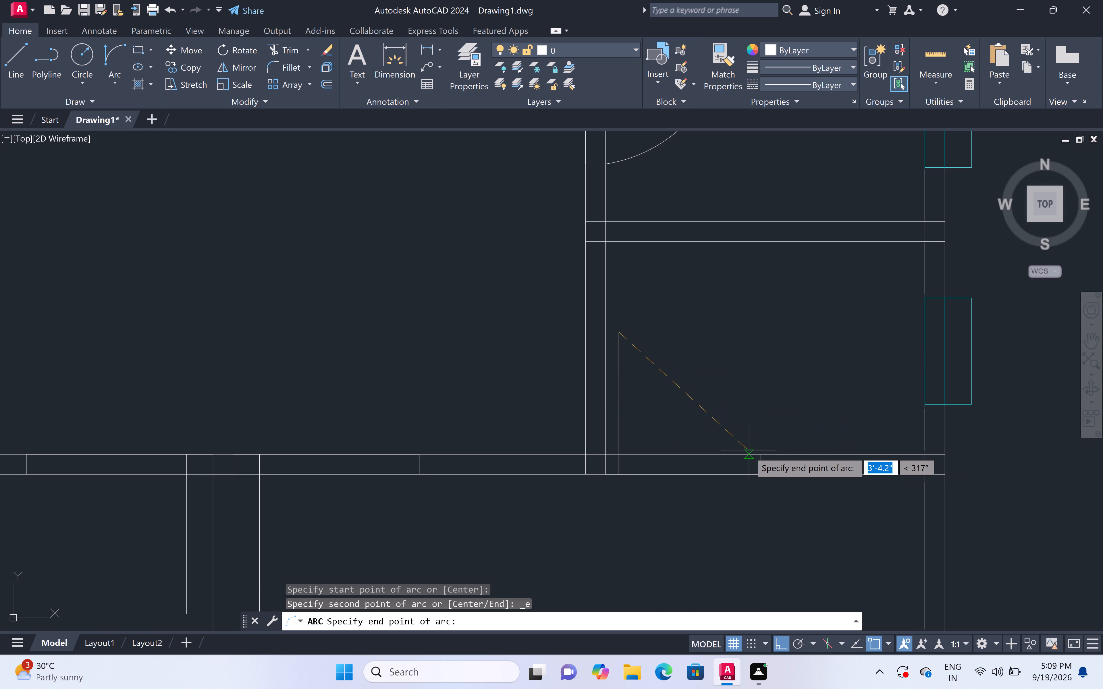
{"action": "left_click", "coordinate": [762, 455]}
{"action": "left_click", "coordinate": [831, 405]}
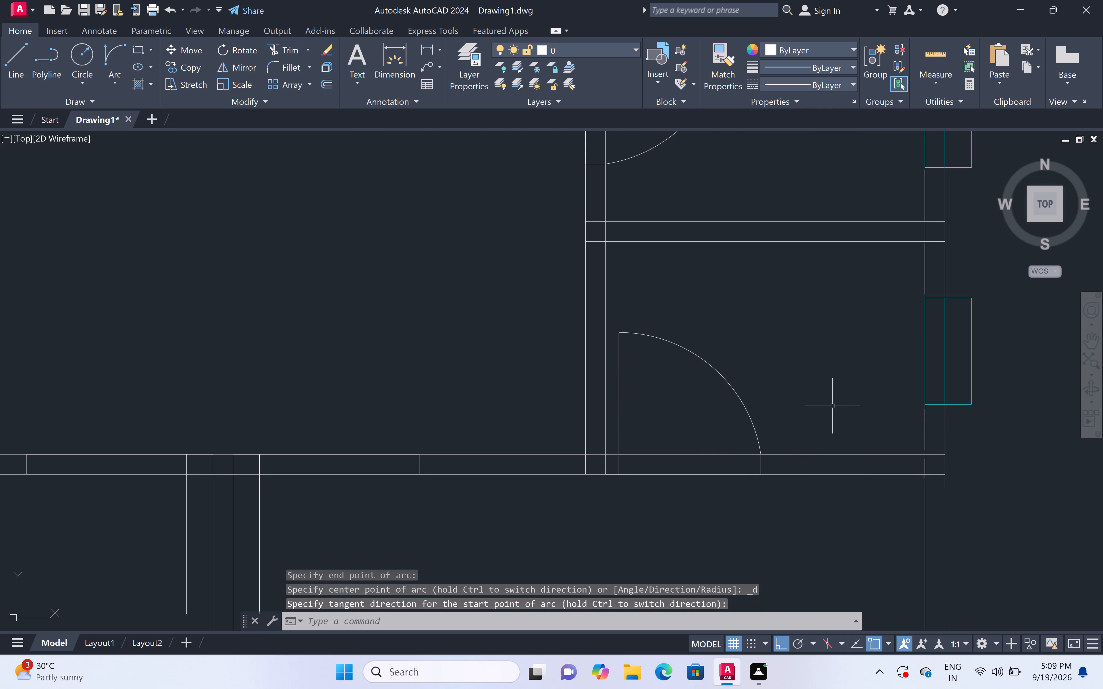
Draw the bottom-middle room's door swing as a Start, End, Direction arc from the leaf's lower tip to the jamb's lower end, tangent leftward.
{"action": "scroll", "coordinate": [833, 391], "scroll_direction": "down", "scroll_amount": 3}
{"action": "scroll", "coordinate": [691, 461], "scroll_direction": "up", "scroll_amount": 3}
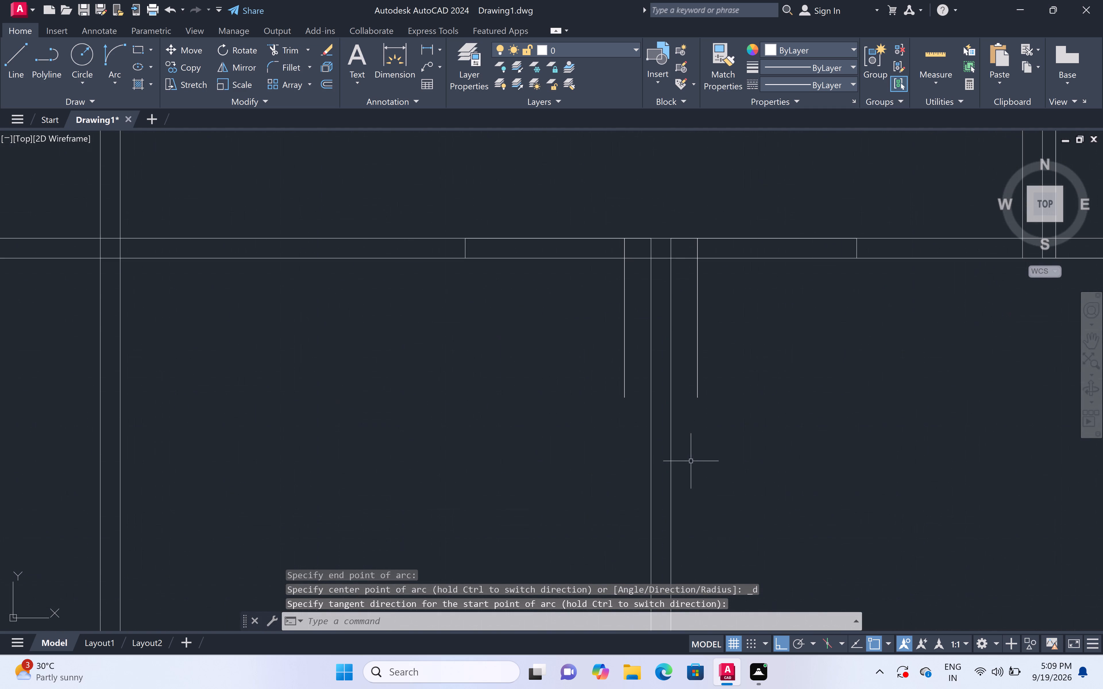
{"action": "left_click", "coordinate": [118, 83]}
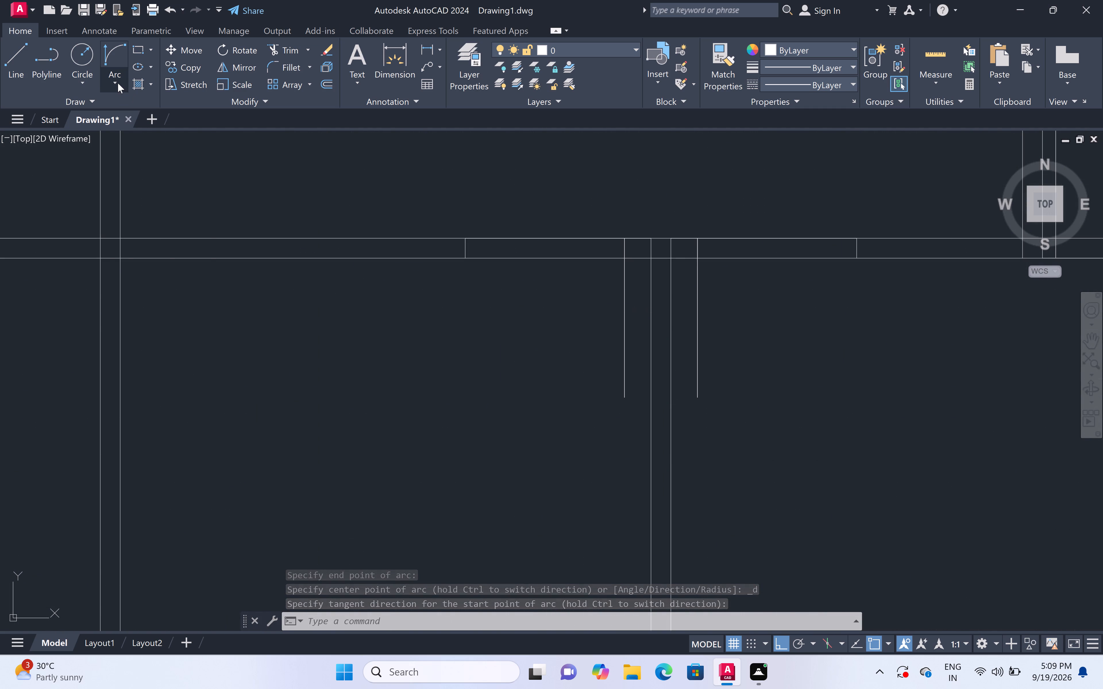
{"action": "left_click", "coordinate": [137, 255]}
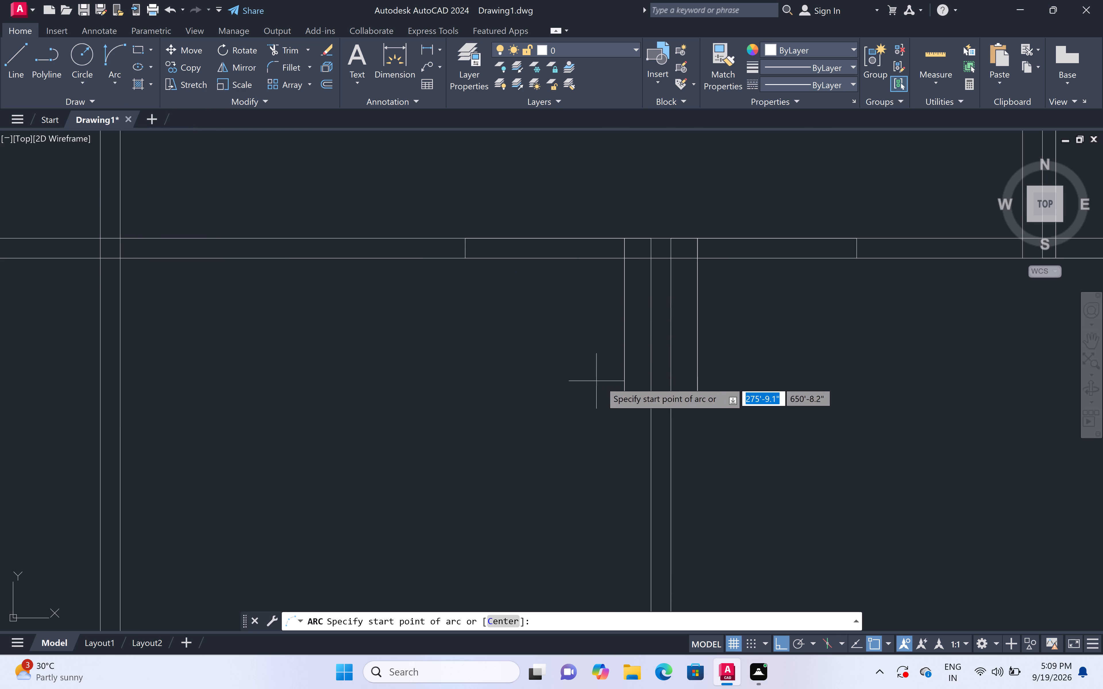
{"action": "left_click", "coordinate": [625, 396]}
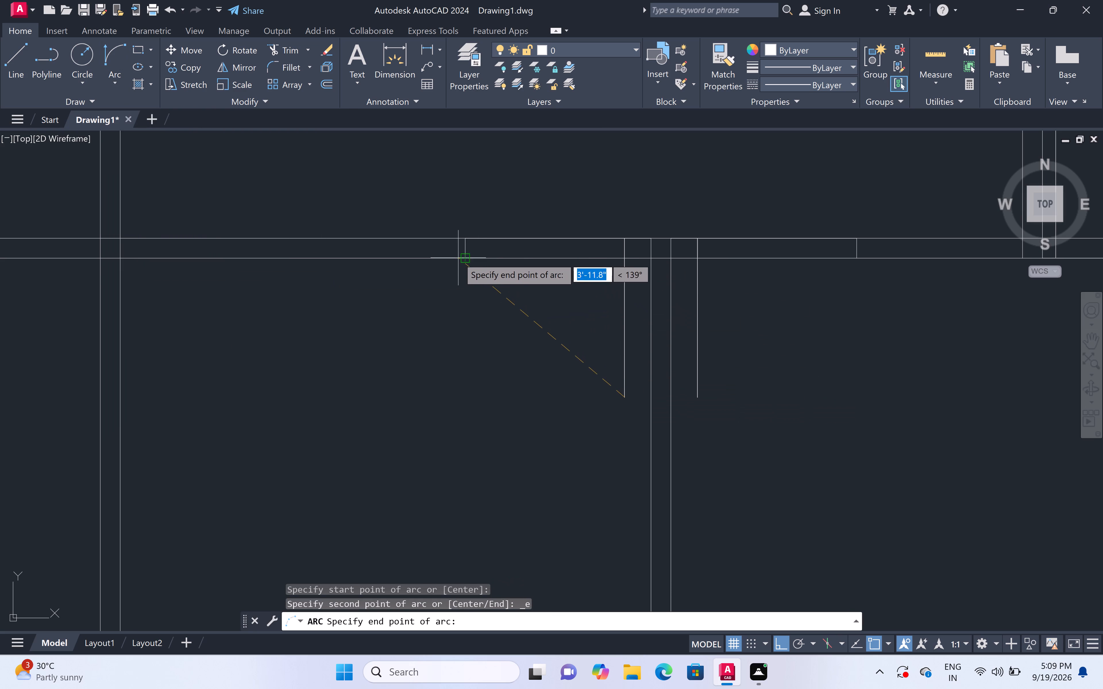
{"action": "double_click", "coordinate": [460, 256]}
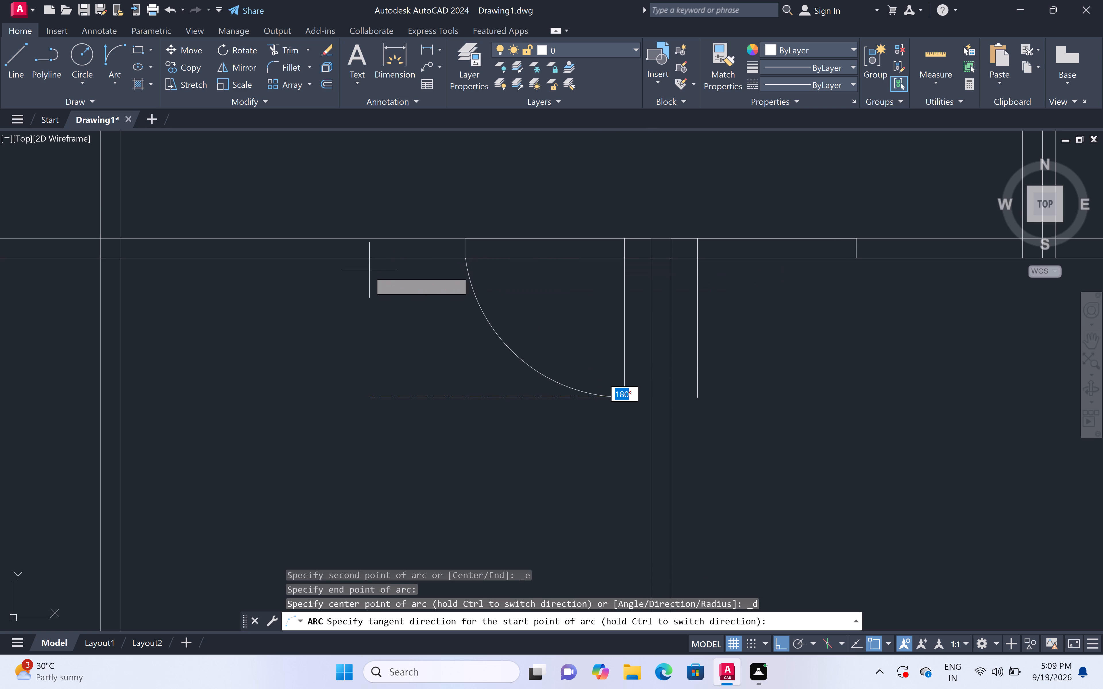
{"action": "triple_click", "coordinate": [356, 273]}
{"action": "scroll", "coordinate": [355, 248], "scroll_direction": "down", "scroll_amount": 3}
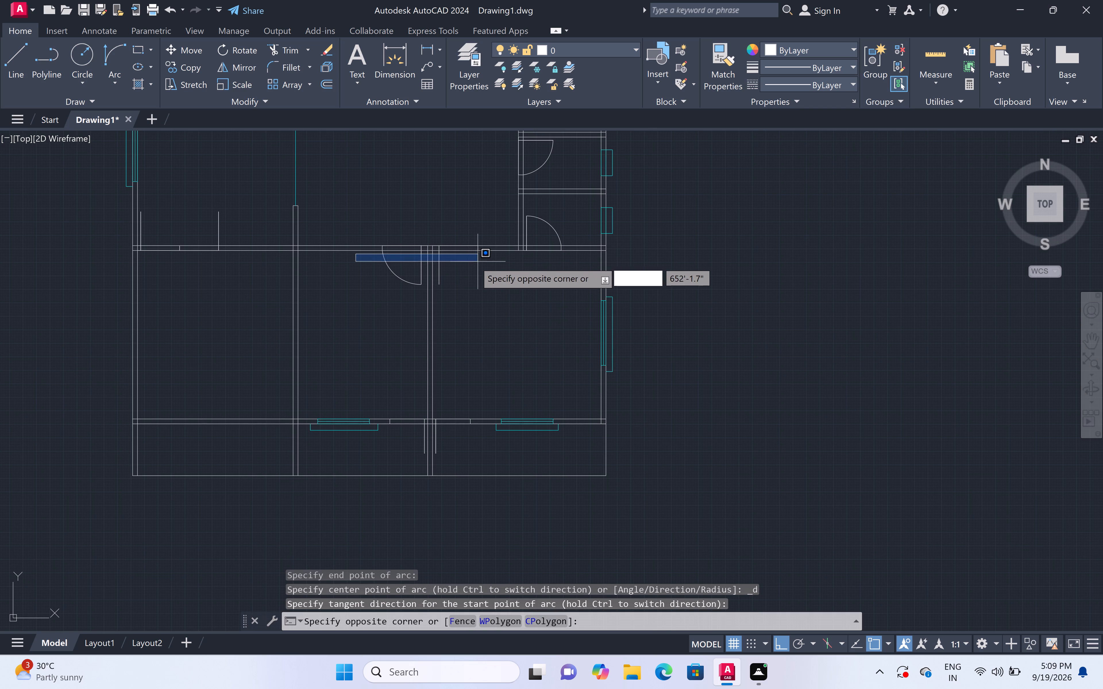
{"action": "double_click", "coordinate": [367, 262]}
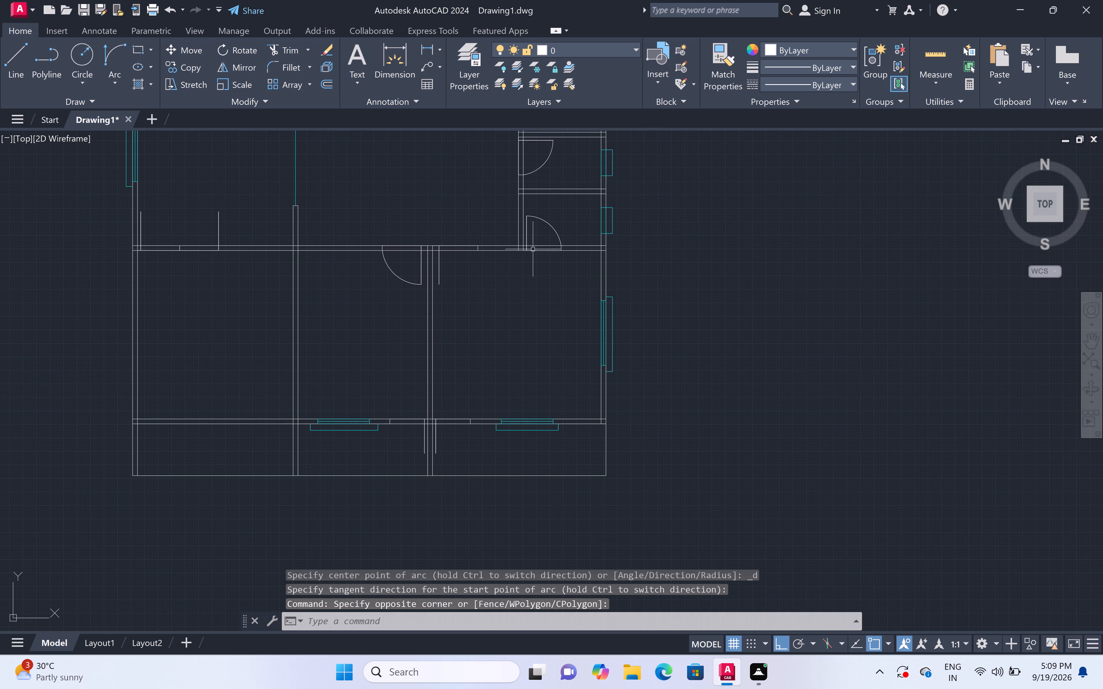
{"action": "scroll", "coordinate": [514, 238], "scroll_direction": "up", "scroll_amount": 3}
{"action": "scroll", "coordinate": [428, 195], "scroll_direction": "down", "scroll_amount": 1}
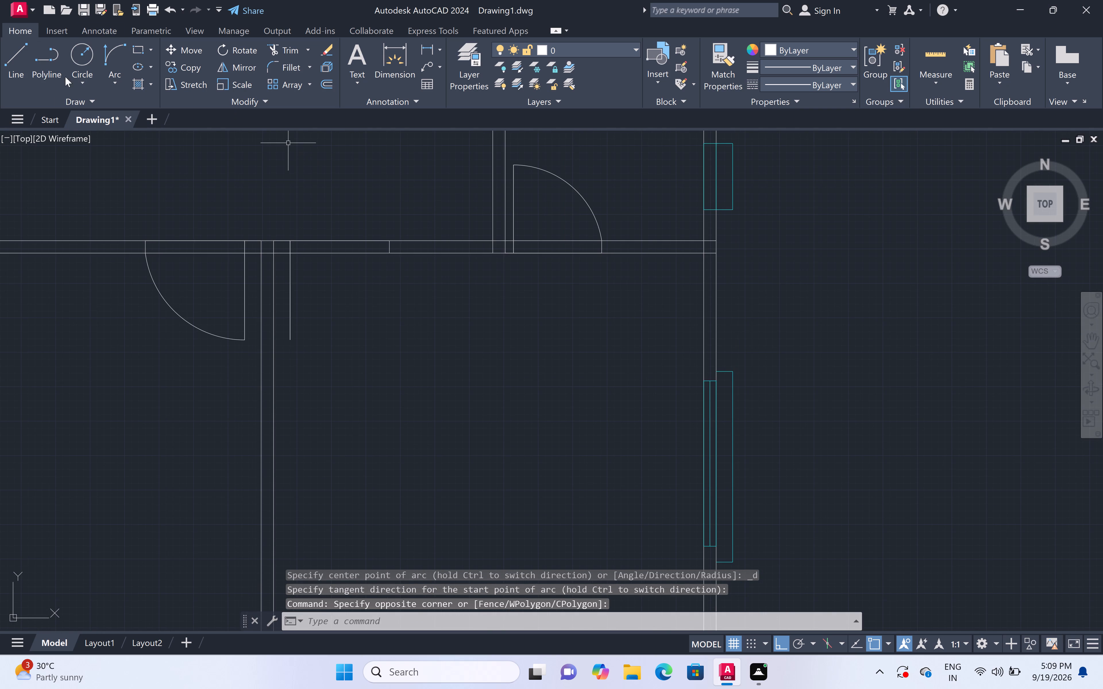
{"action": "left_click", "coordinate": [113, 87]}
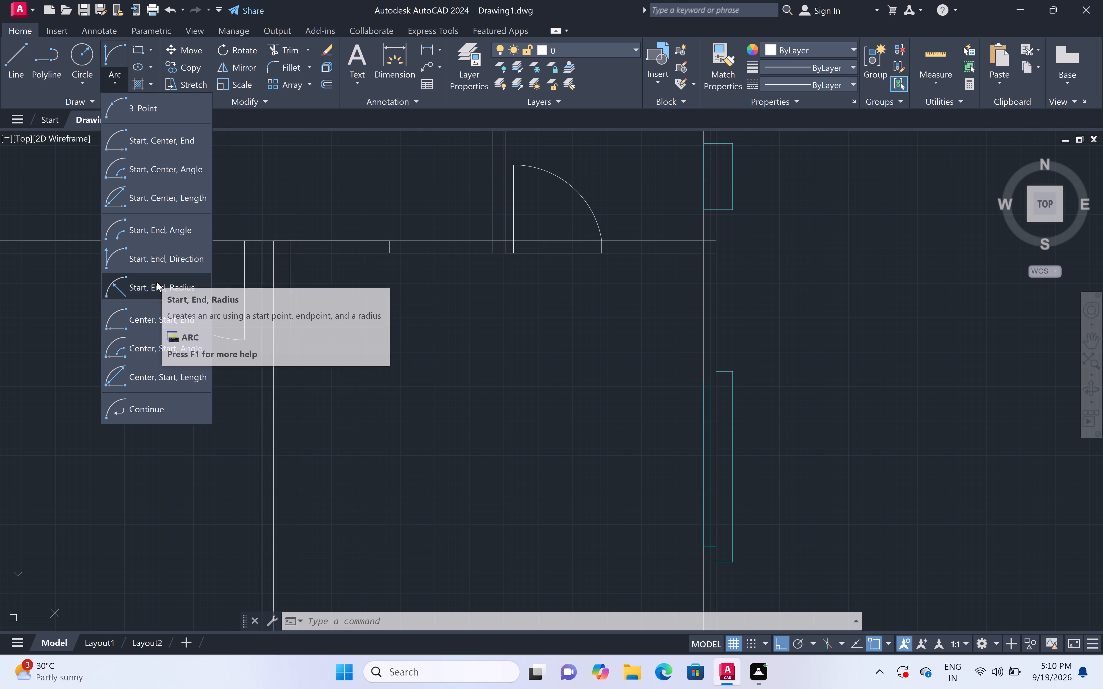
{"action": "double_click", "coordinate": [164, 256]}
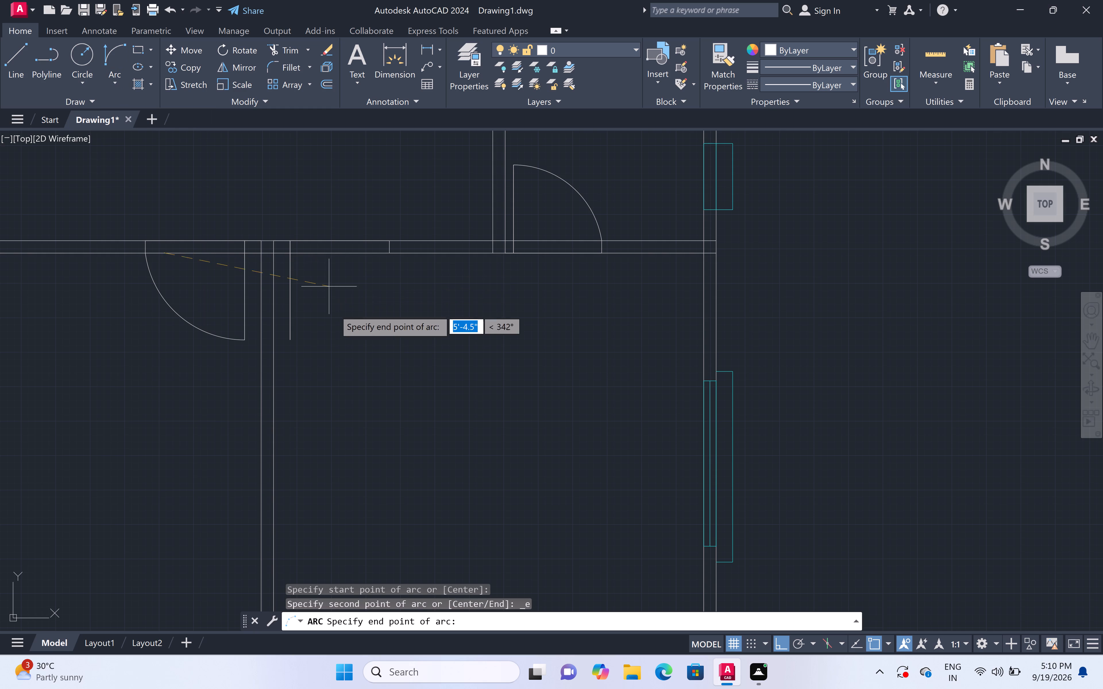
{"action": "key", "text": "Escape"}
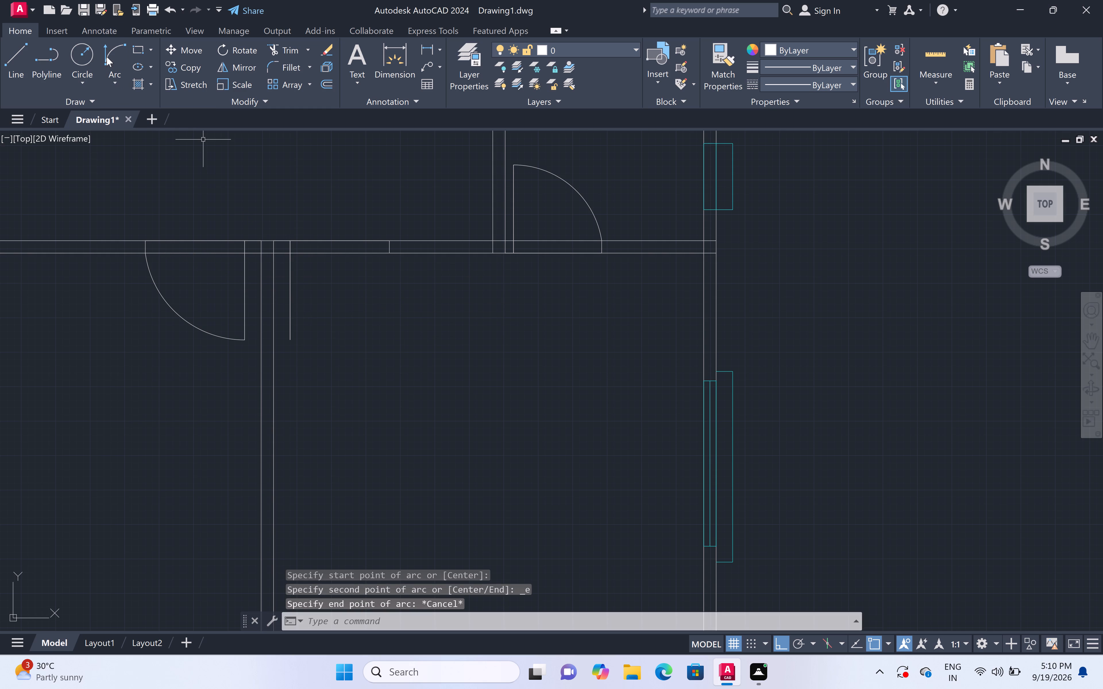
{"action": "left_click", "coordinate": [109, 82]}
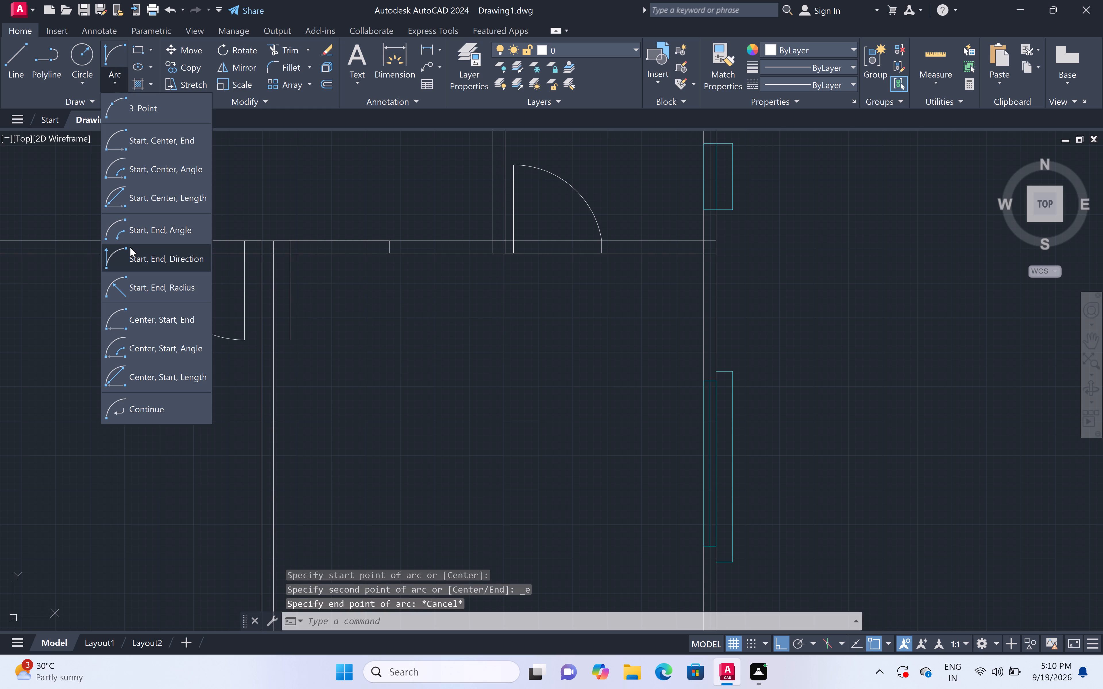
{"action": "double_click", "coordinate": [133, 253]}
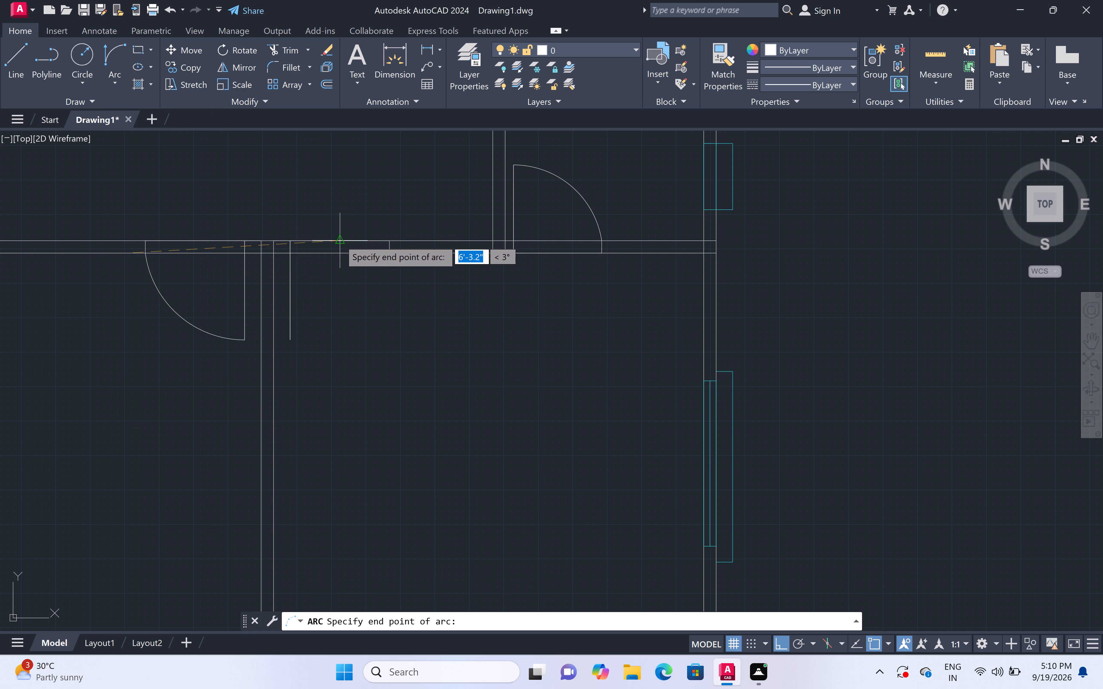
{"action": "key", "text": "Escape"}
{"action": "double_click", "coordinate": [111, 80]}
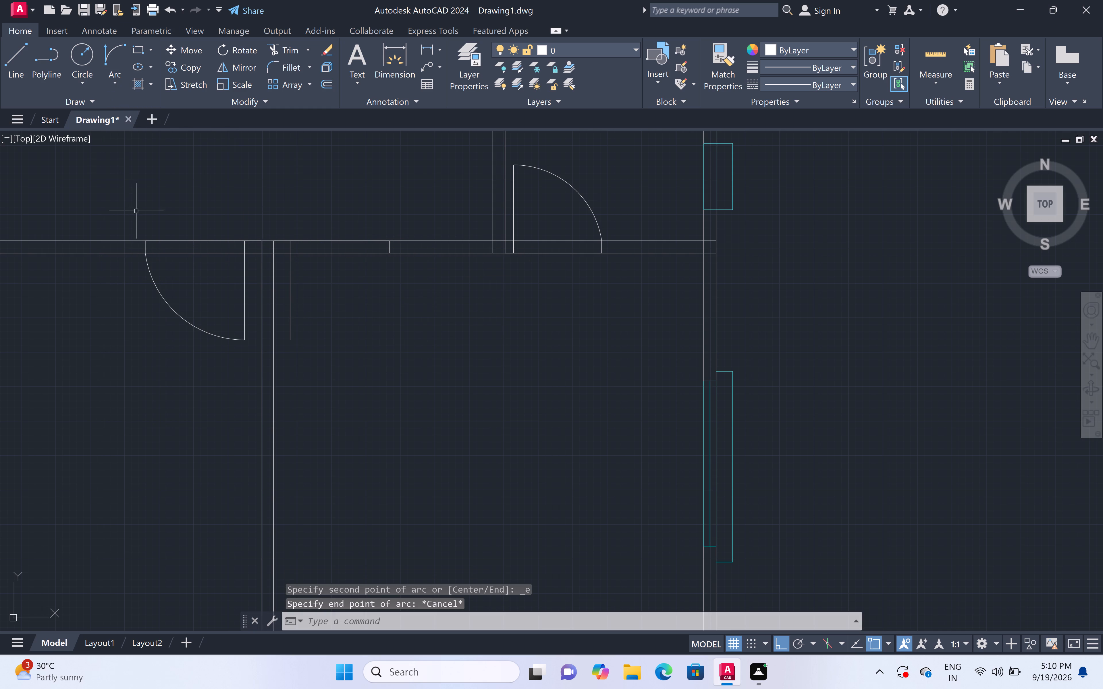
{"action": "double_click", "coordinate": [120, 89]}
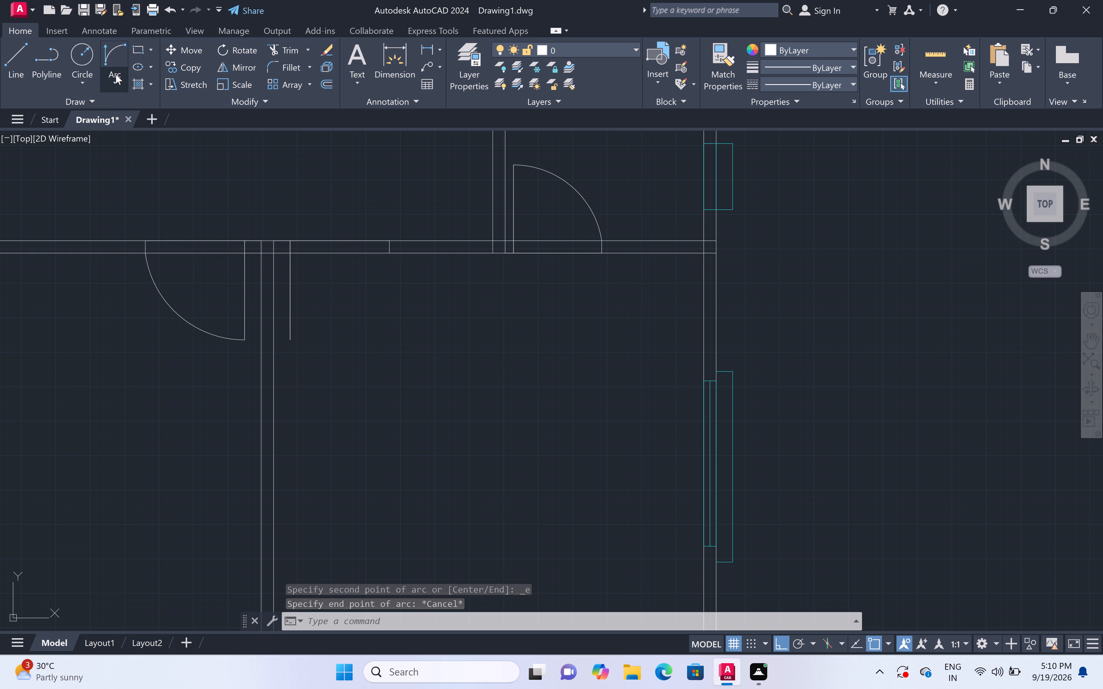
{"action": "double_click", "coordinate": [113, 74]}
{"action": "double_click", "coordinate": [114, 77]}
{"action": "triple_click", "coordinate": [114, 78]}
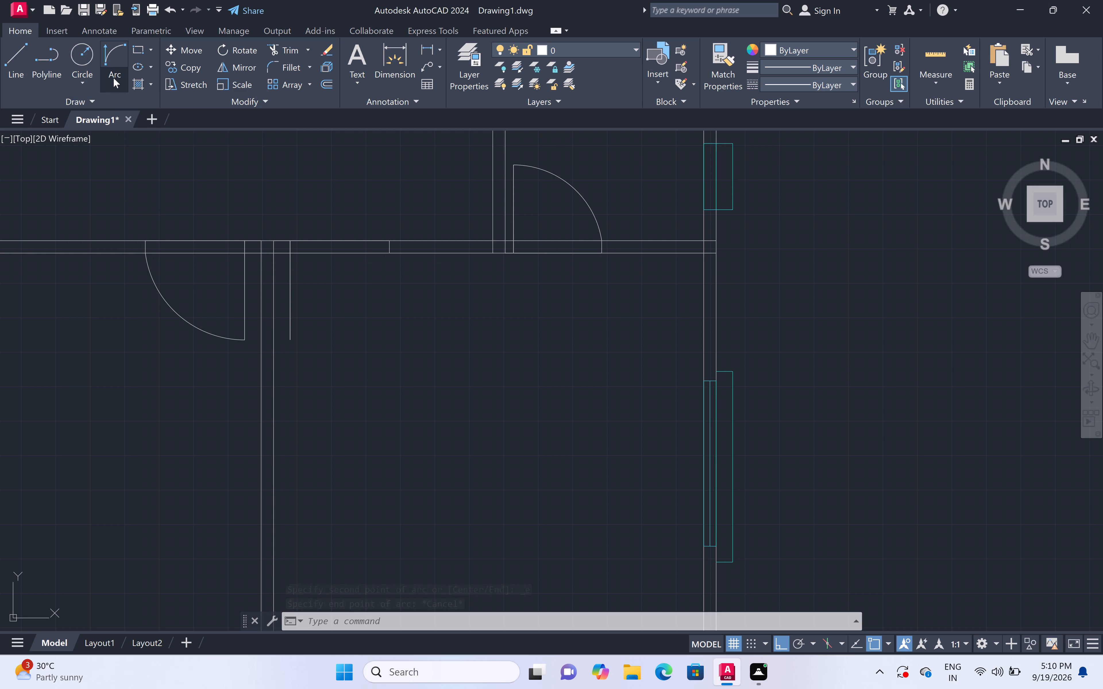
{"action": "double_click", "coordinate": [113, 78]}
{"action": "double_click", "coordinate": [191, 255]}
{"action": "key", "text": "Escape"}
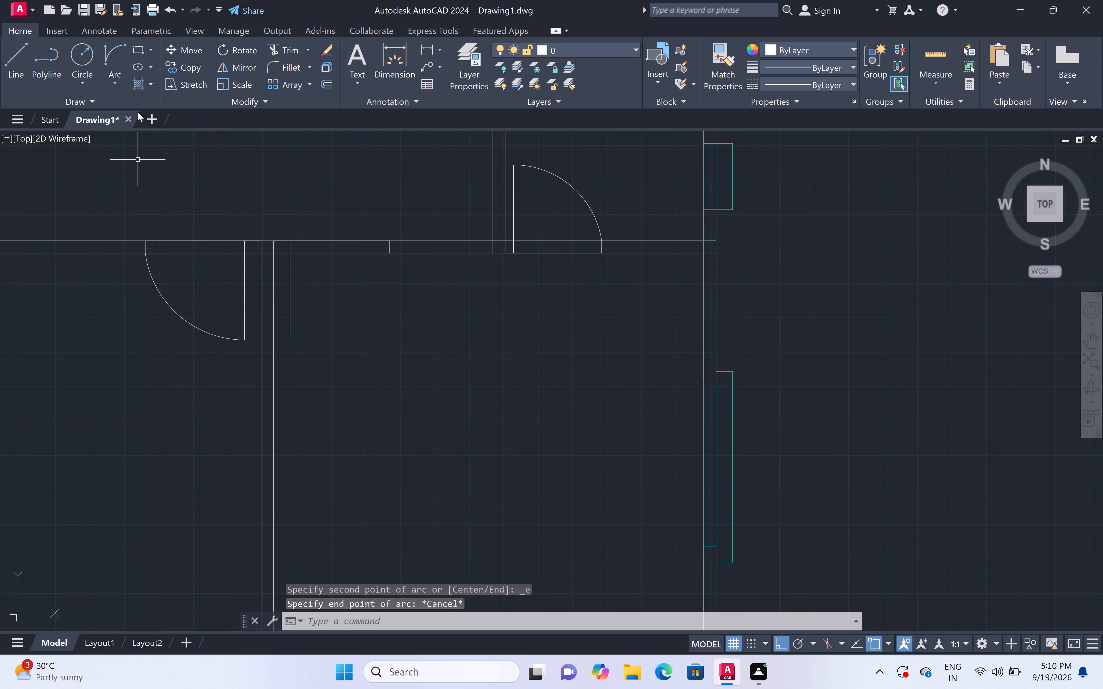
Draw the bottom-right room's door swing as a Start, End, Direction arc from the leaf's lower tip to the jamb's lower end, tangent rightward.
{"action": "left_click", "coordinate": [122, 76]}
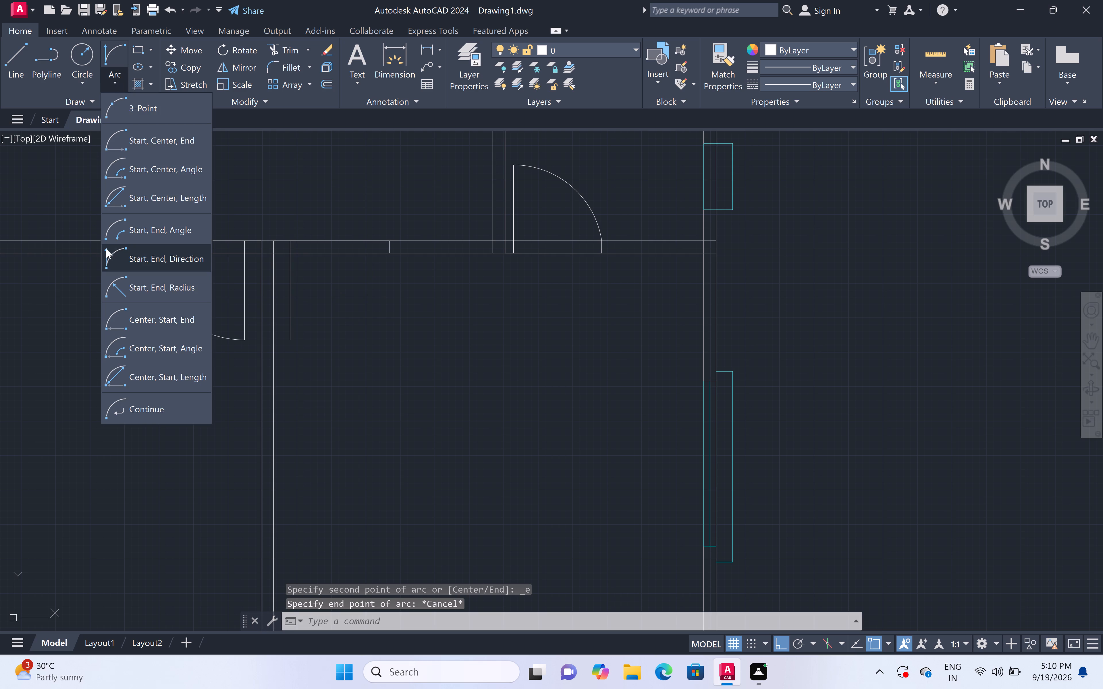
{"action": "left_click", "coordinate": [106, 250]}
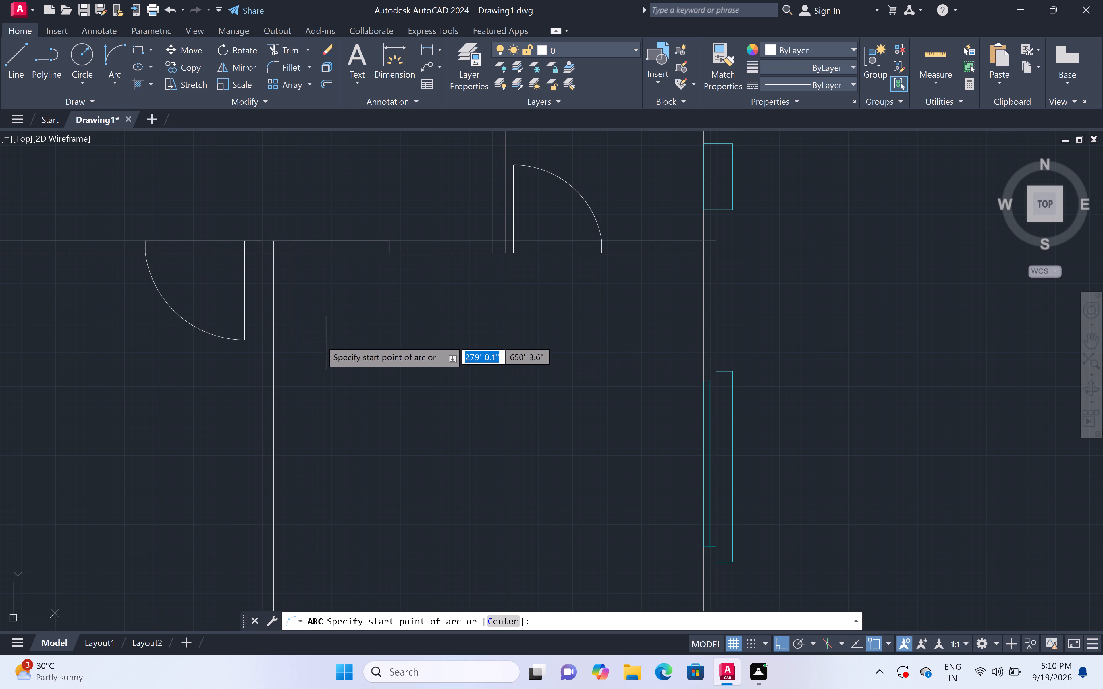
{"action": "double_click", "coordinate": [285, 341]}
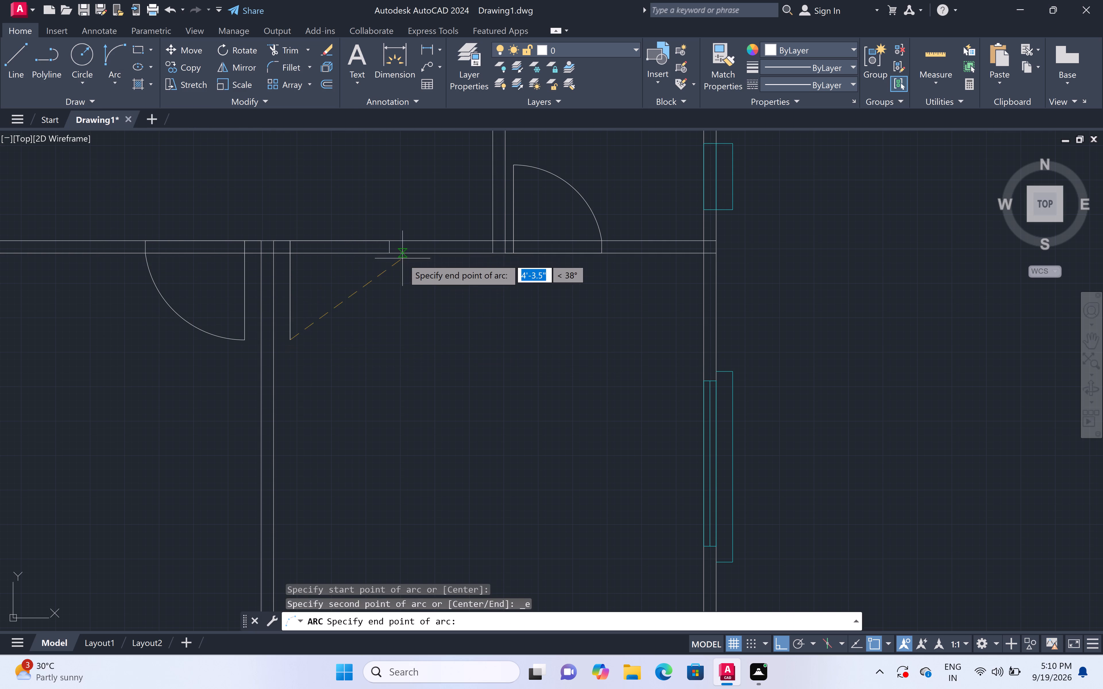
{"action": "double_click", "coordinate": [392, 251]}
{"action": "left_click", "coordinate": [528, 295]}
Draw the west middle room's double-door left leaf swing as a Start, End, Direction arc from its tip to the central jamb's upper end, tangent rightward.
{"action": "scroll", "coordinate": [528, 293], "scroll_direction": "down", "scroll_amount": 2}
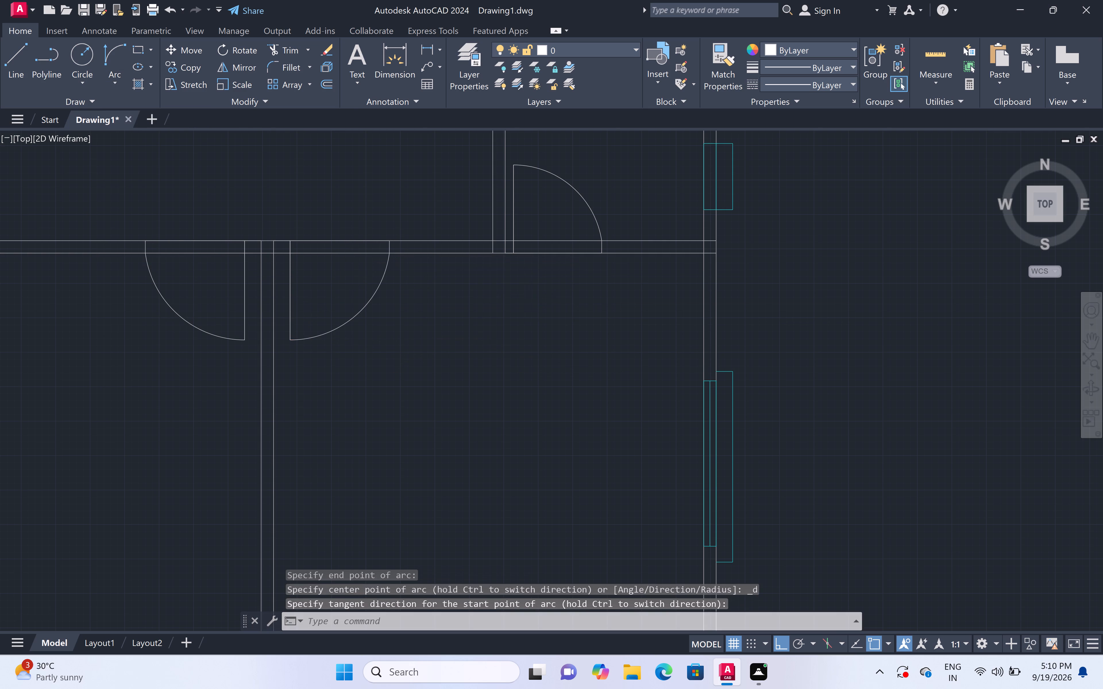
{"action": "scroll", "coordinate": [528, 293], "scroll_direction": "down", "scroll_amount": 2}
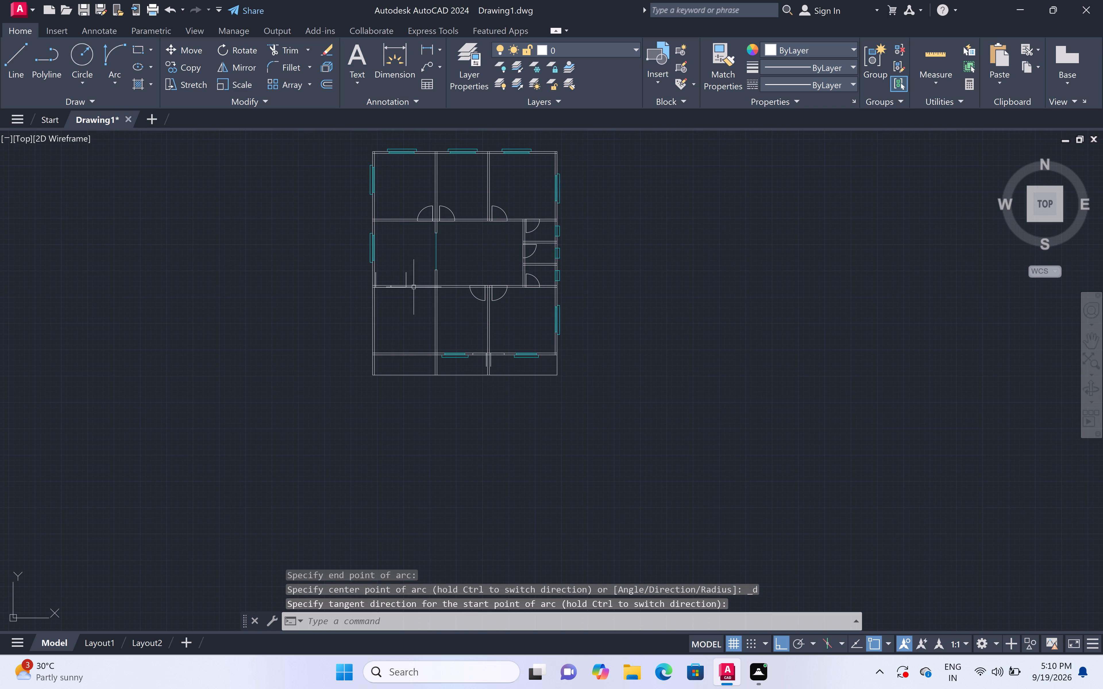
{"action": "scroll", "coordinate": [388, 278], "scroll_direction": "up", "scroll_amount": 4}
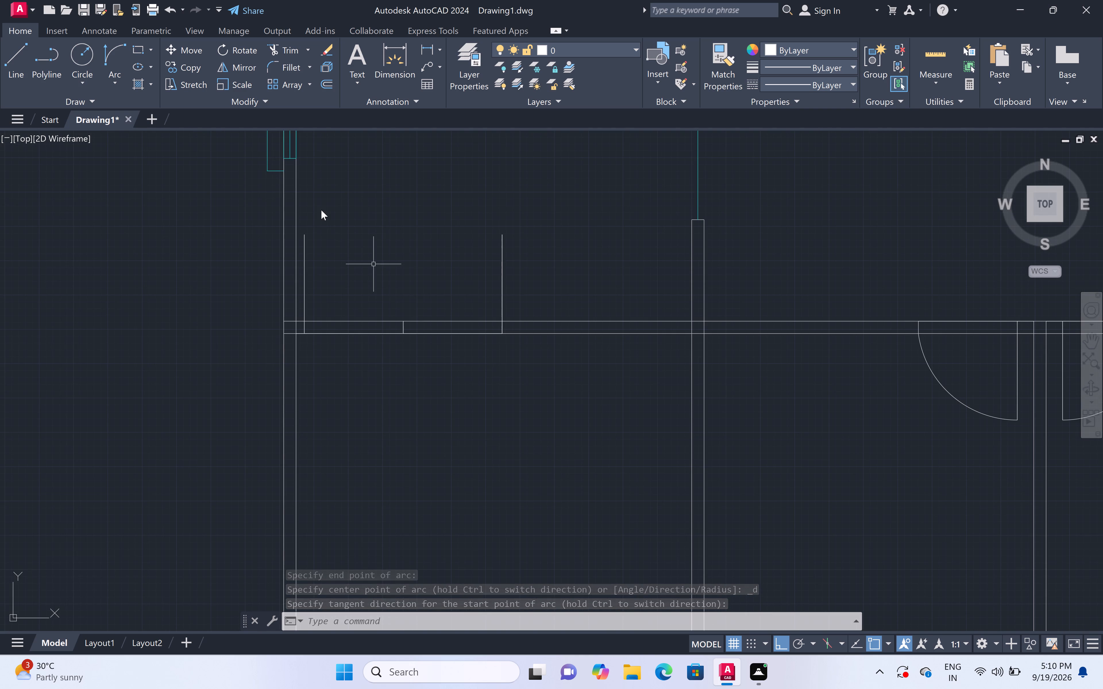
{"action": "left_click", "coordinate": [117, 76]}
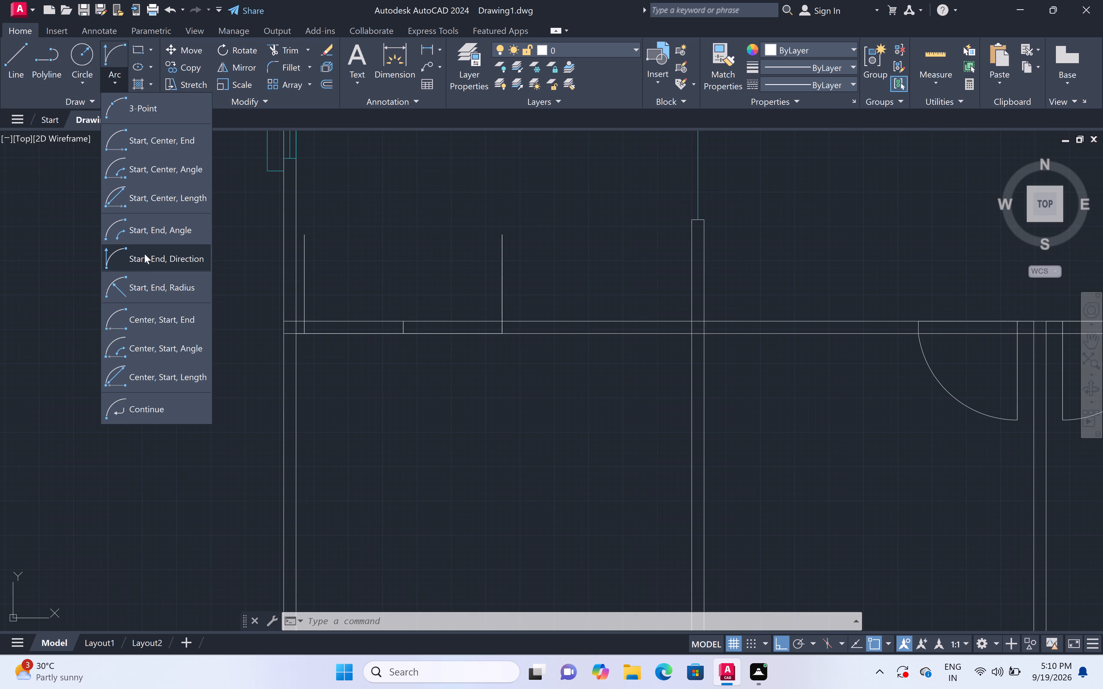
{"action": "left_click", "coordinate": [144, 254]}
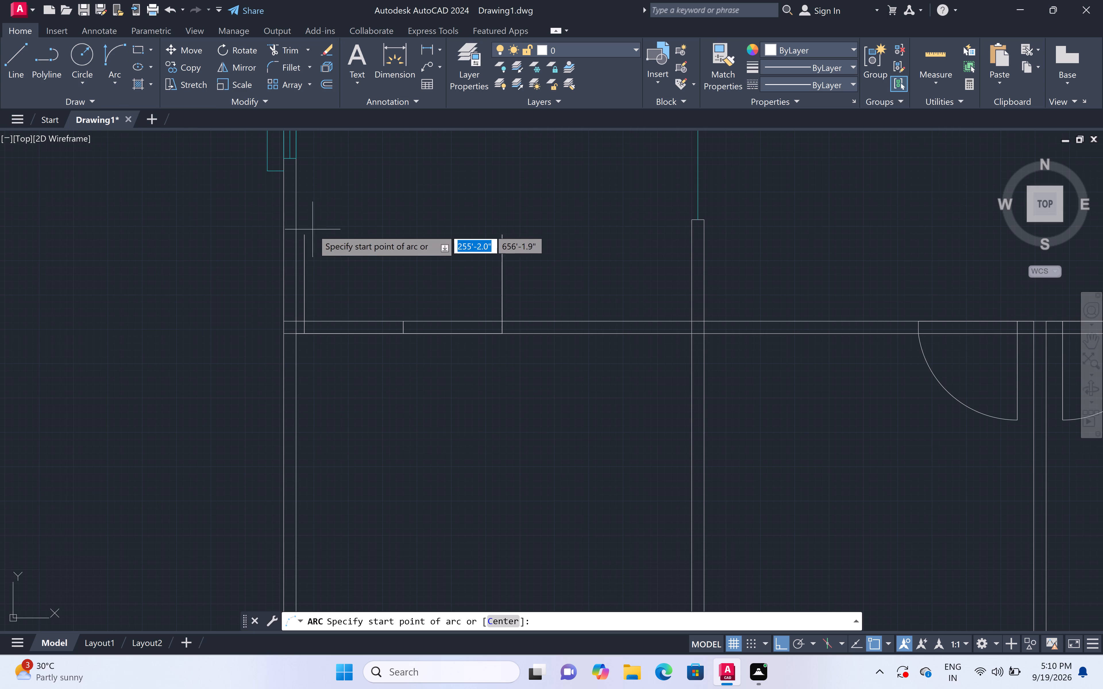
{"action": "left_click", "coordinate": [304, 235]}
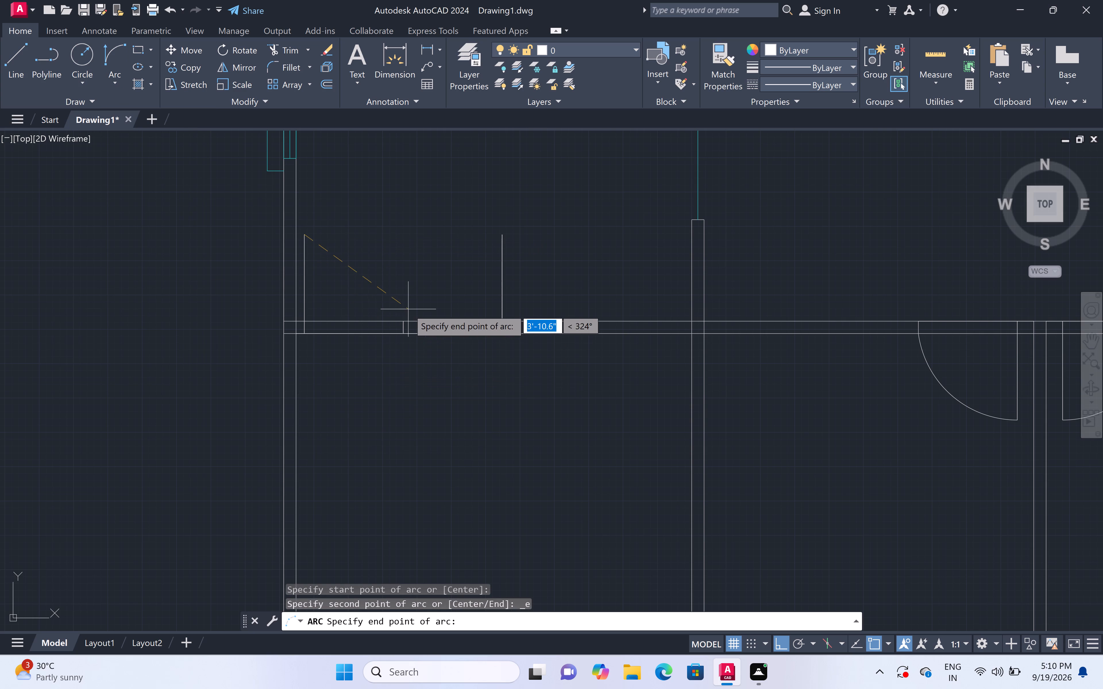
{"action": "left_click", "coordinate": [399, 318]}
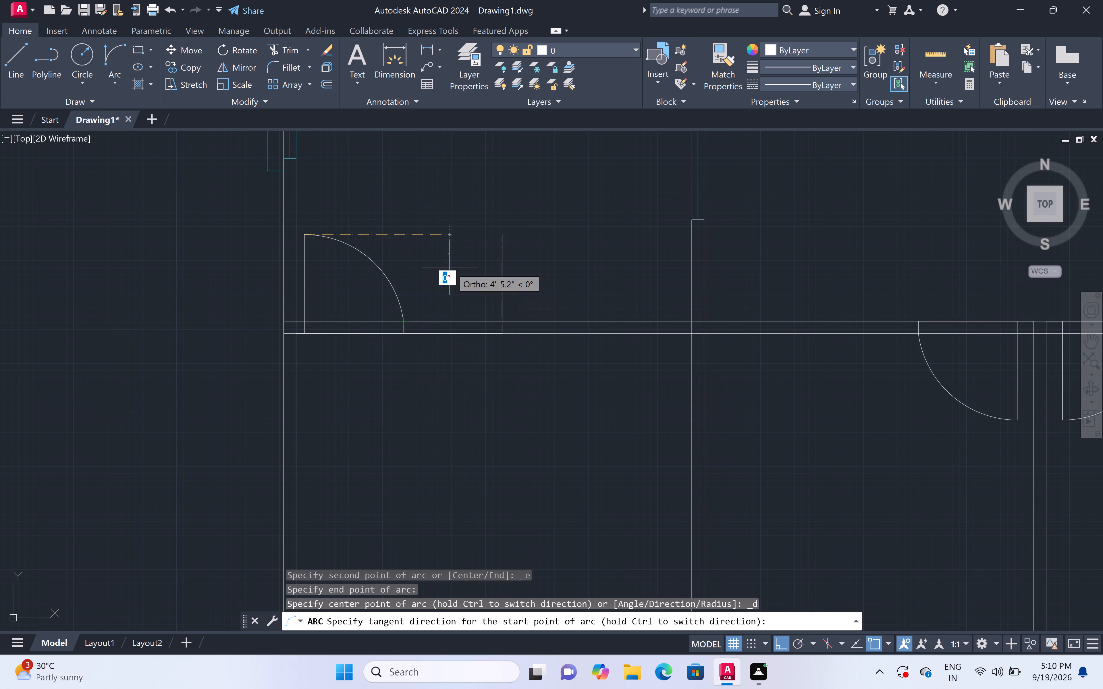
{"action": "left_click", "coordinate": [450, 267]}
Draw the west middle room's double-door right leaf swing as a Start, End, Direction arc from its tip to the central jamb's upper end, tangent leftward.
{"action": "left_click", "coordinate": [107, 82]}
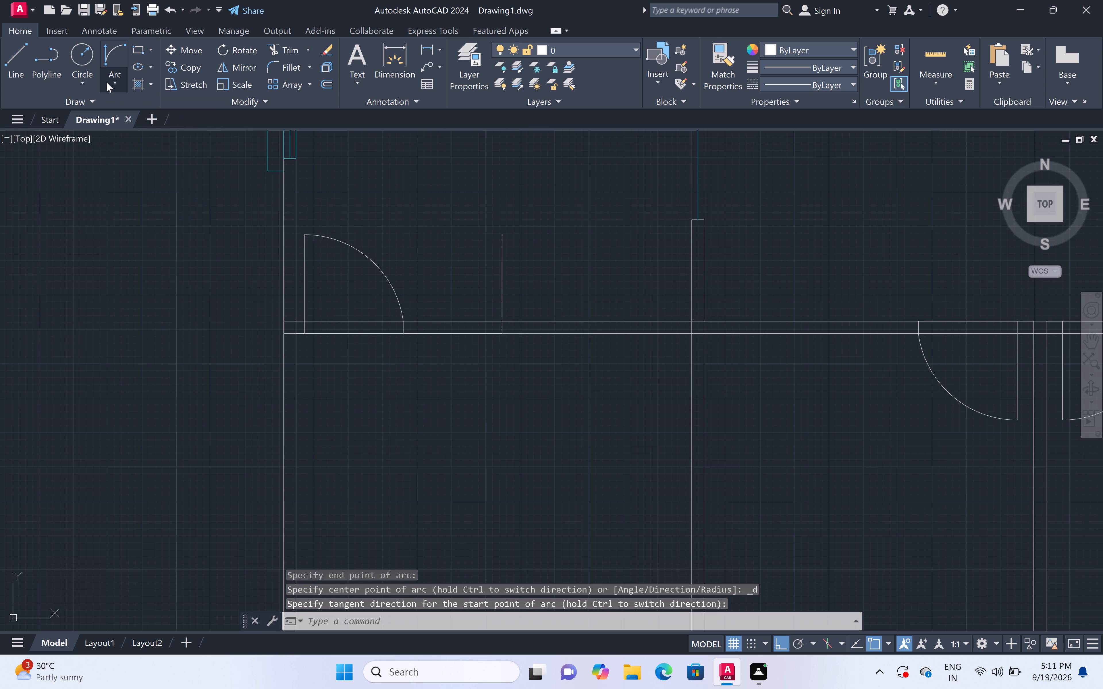
{"action": "left_click", "coordinate": [162, 261]}
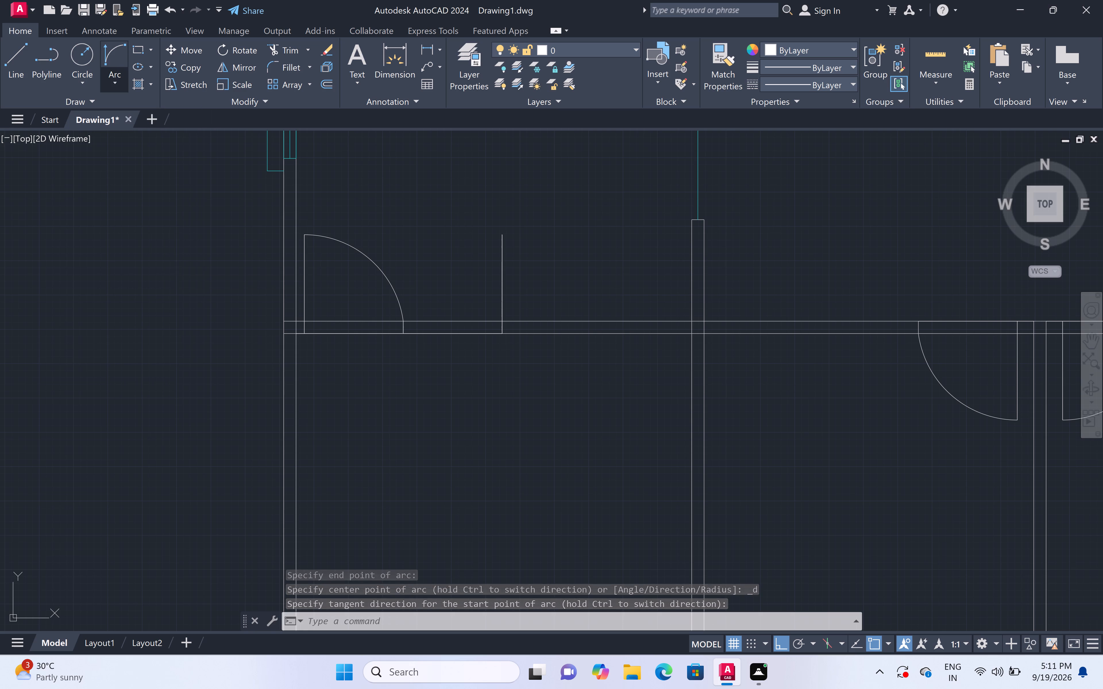
{"action": "left_click", "coordinate": [500, 237]}
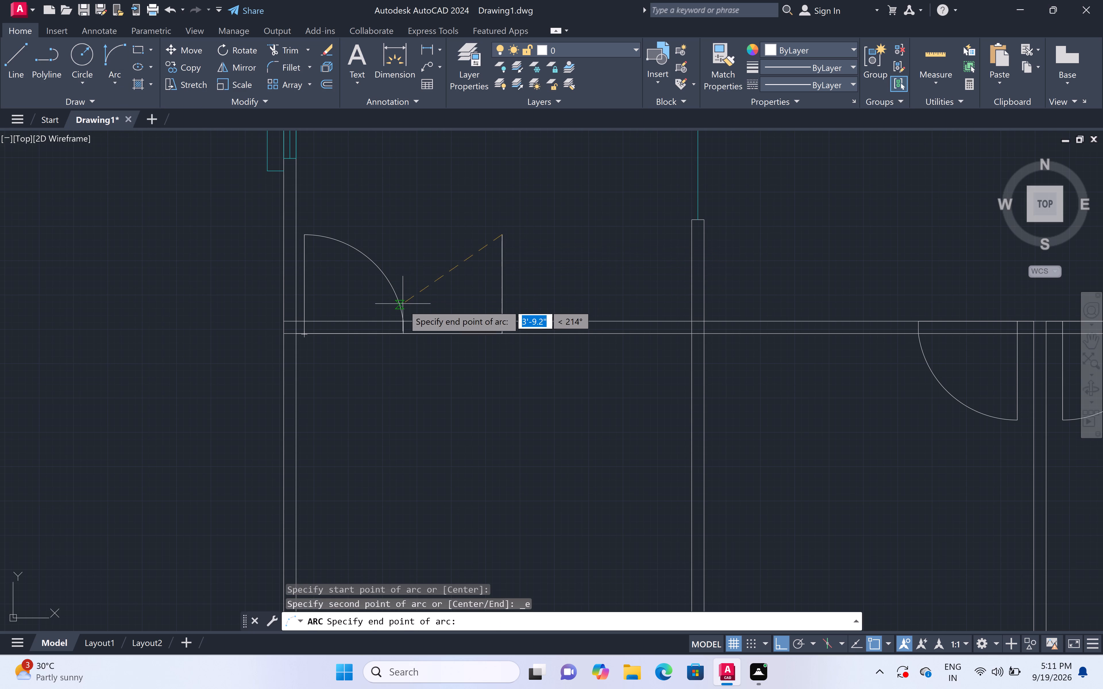
{"action": "double_click", "coordinate": [406, 320]}
{"action": "double_click", "coordinate": [300, 249]}
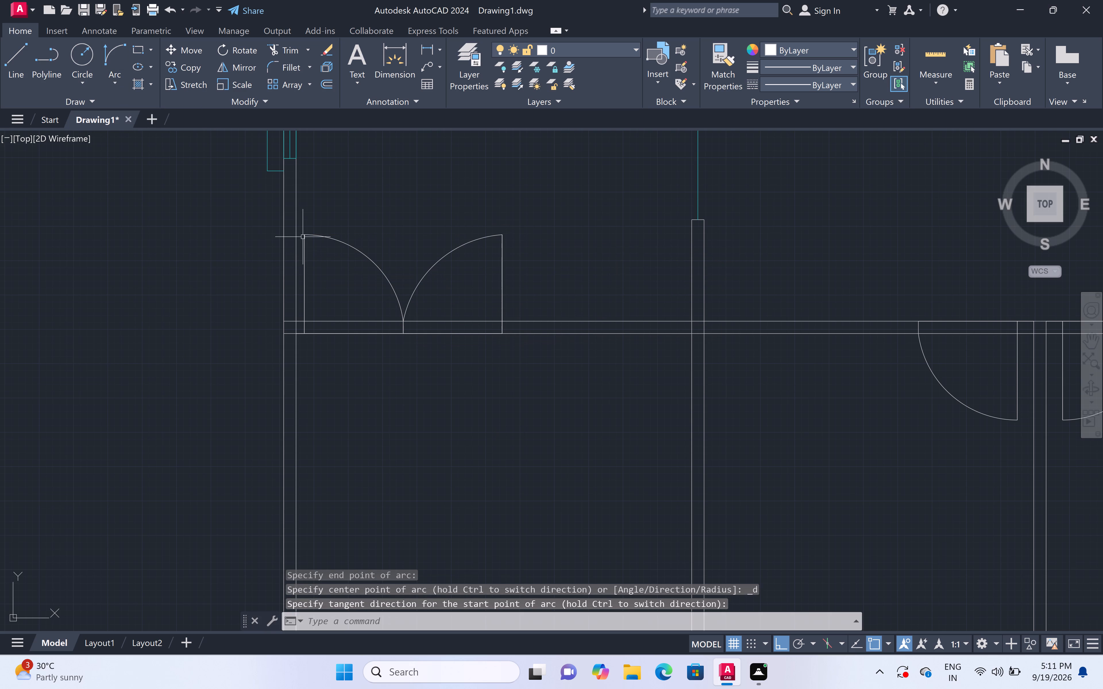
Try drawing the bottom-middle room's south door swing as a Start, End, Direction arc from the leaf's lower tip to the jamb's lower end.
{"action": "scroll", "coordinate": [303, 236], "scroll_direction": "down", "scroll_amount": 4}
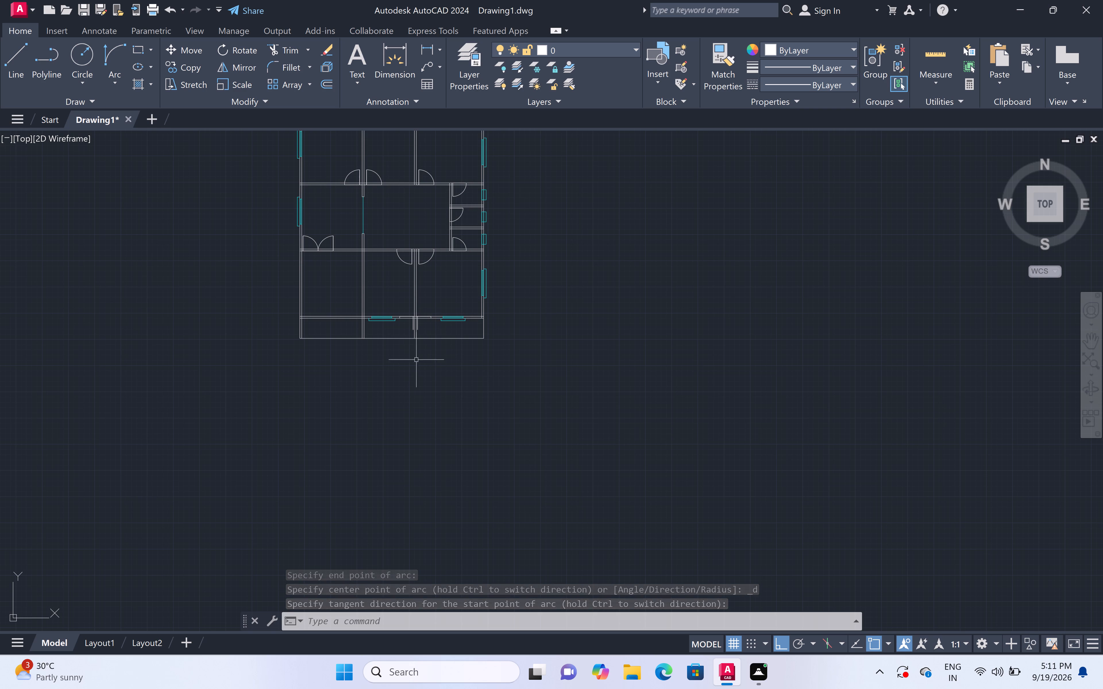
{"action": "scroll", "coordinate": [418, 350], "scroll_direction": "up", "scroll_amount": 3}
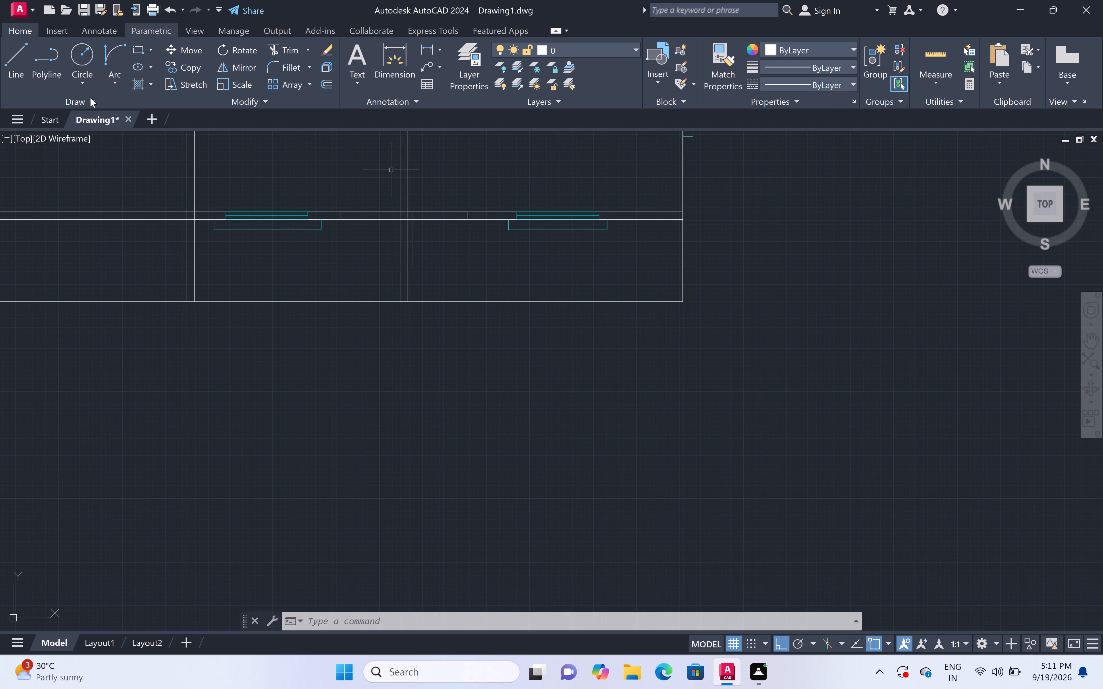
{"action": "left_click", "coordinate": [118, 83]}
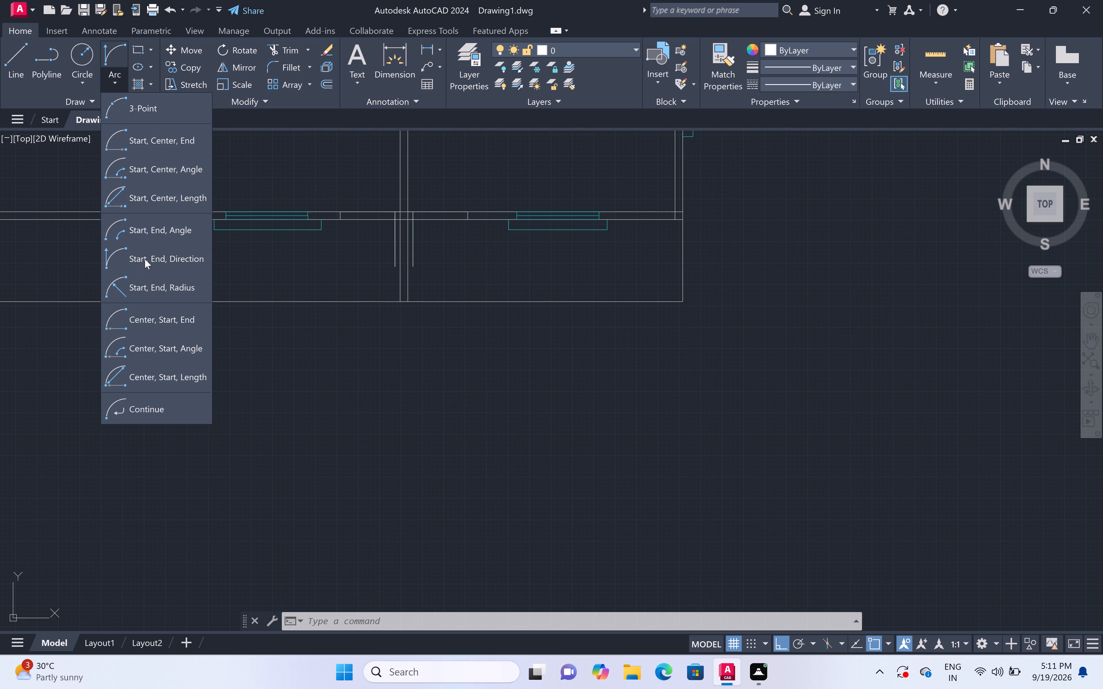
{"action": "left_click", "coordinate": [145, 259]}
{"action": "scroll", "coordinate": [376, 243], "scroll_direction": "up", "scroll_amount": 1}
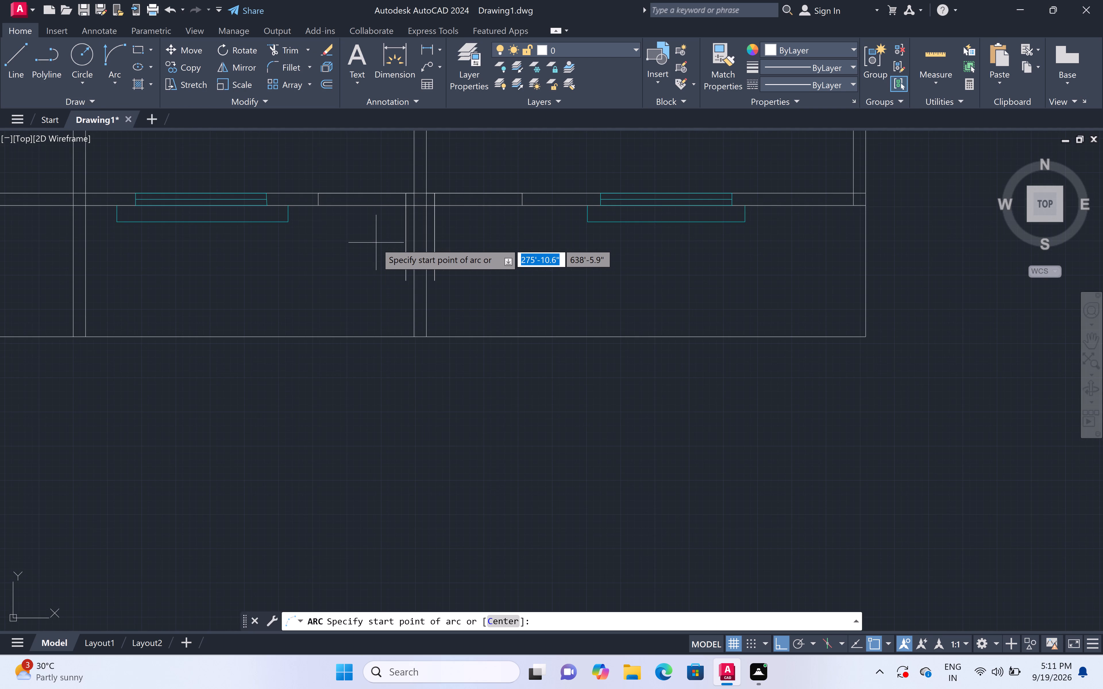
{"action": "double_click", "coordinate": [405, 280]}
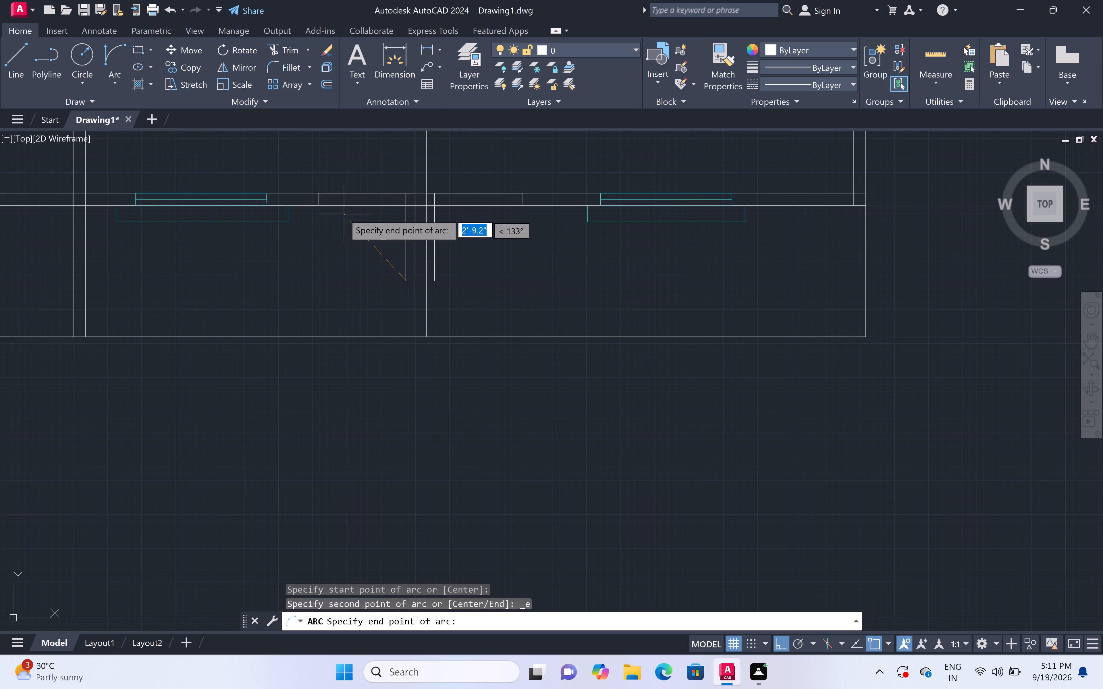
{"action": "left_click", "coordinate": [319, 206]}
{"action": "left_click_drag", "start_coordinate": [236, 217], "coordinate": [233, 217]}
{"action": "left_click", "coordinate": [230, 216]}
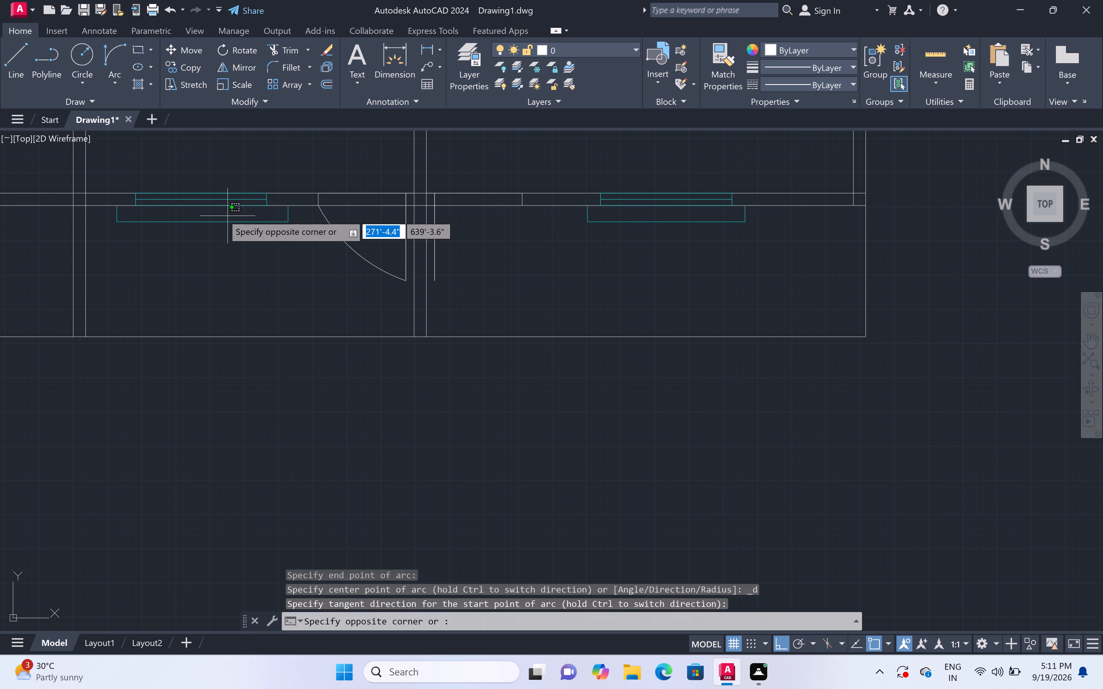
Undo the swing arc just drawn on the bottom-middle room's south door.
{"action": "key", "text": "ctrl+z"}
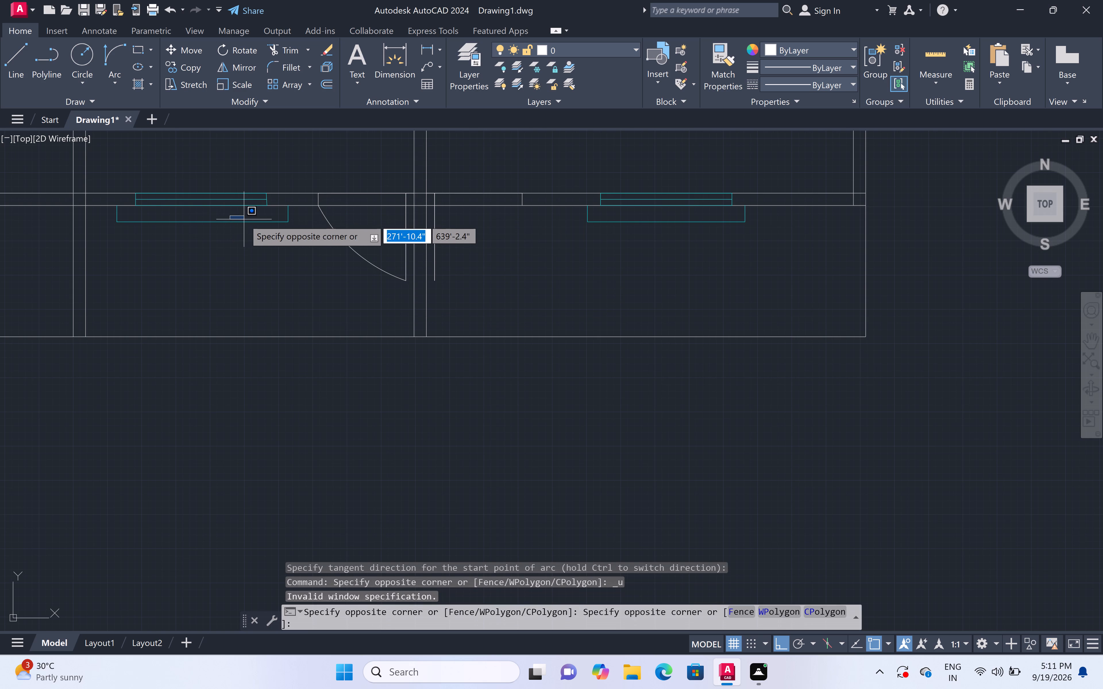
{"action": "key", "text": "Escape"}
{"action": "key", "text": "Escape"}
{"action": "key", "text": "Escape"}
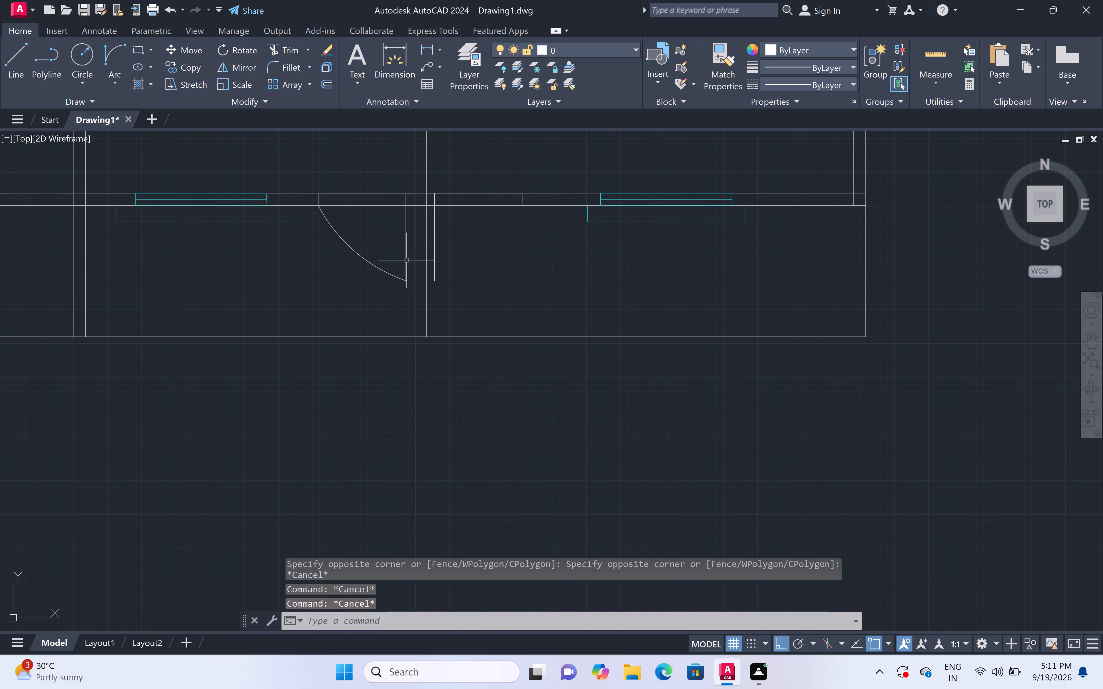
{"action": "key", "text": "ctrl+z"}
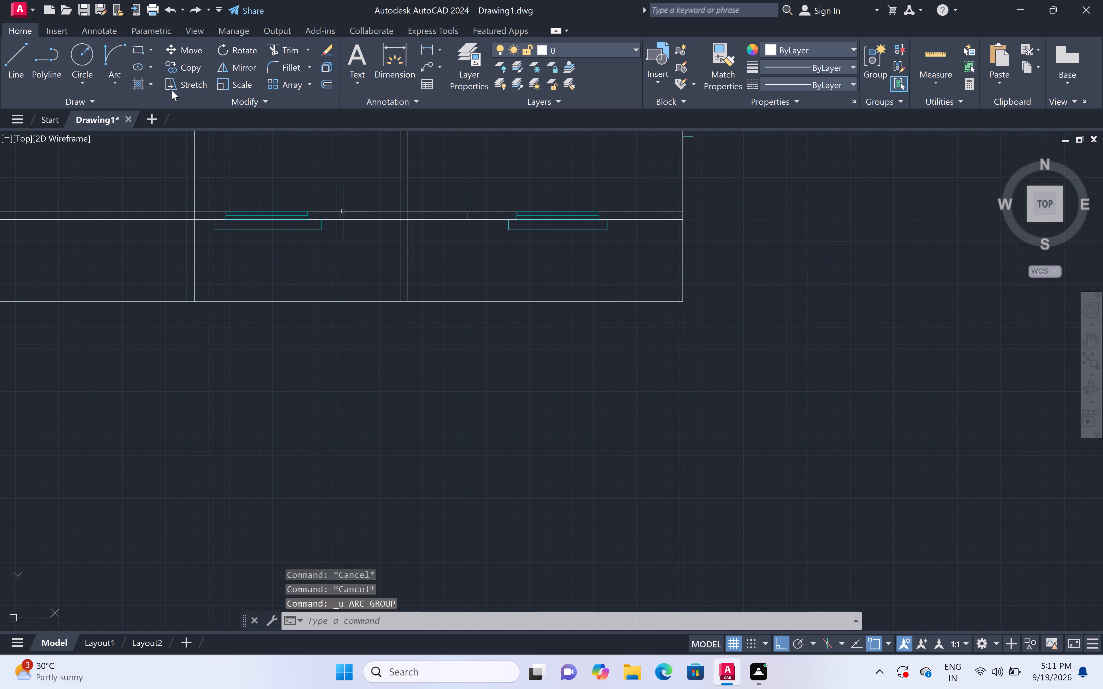
Draw the bottom-right room's south door swing as a Start, End, Direction arc from the leaf's lower tip to the jamb's lower end, tangent rightward.
{"action": "double_click", "coordinate": [114, 80]}
{"action": "left_click", "coordinate": [118, 88]}
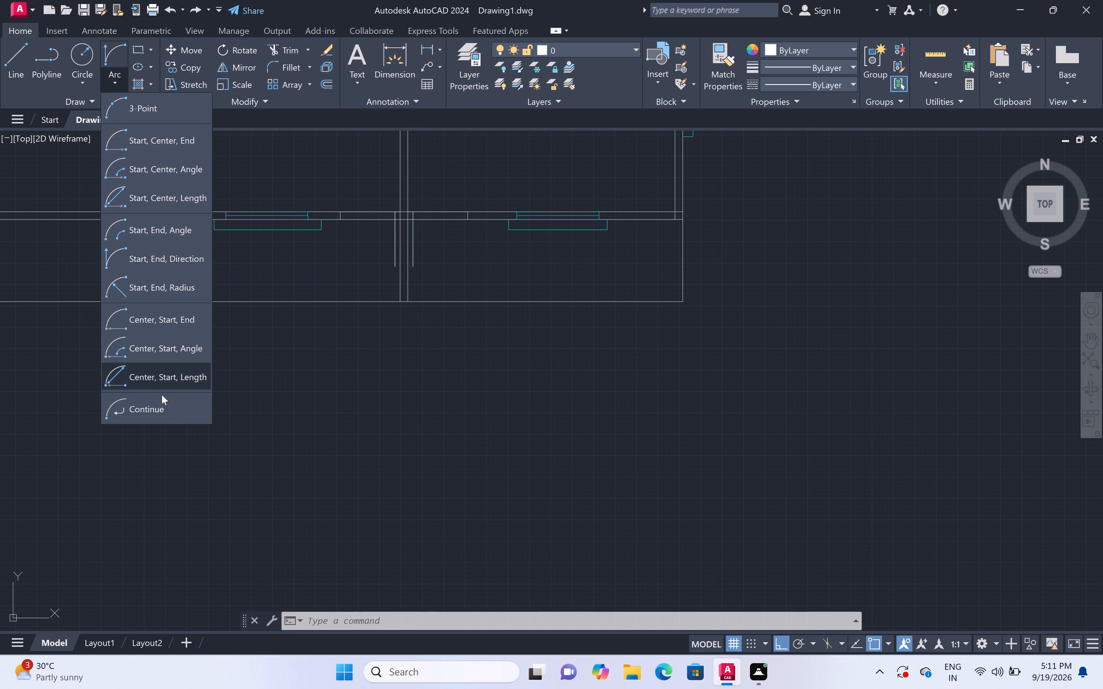
{"action": "left_click", "coordinate": [169, 255]}
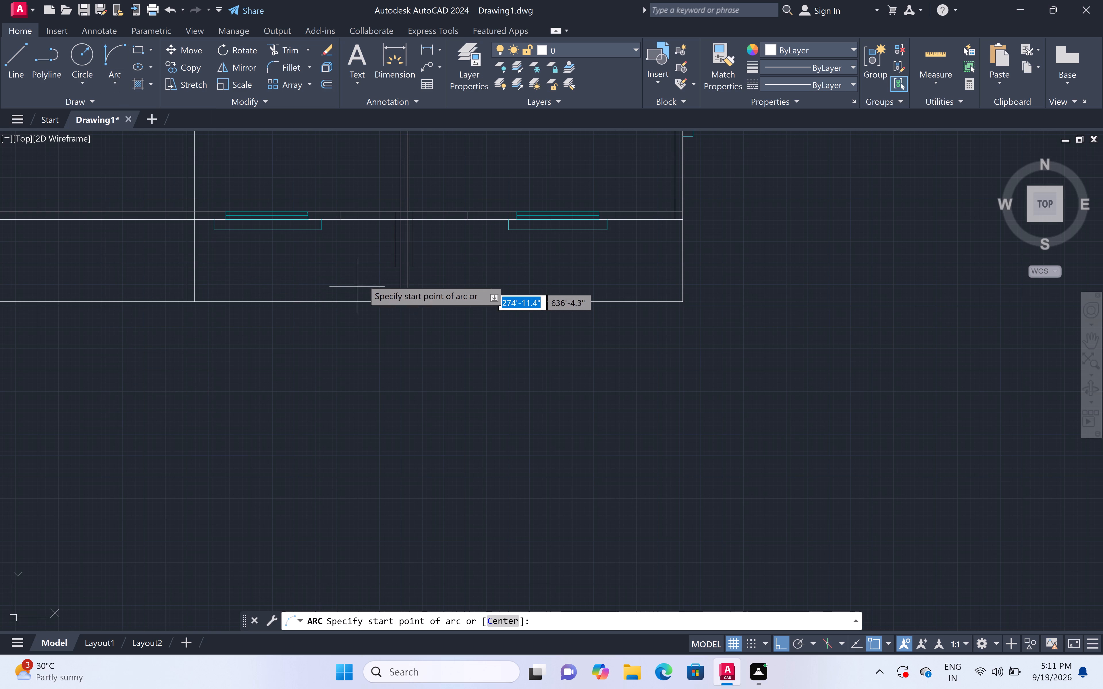
{"action": "scroll", "coordinate": [407, 179], "scroll_direction": "up", "scroll_amount": 2}
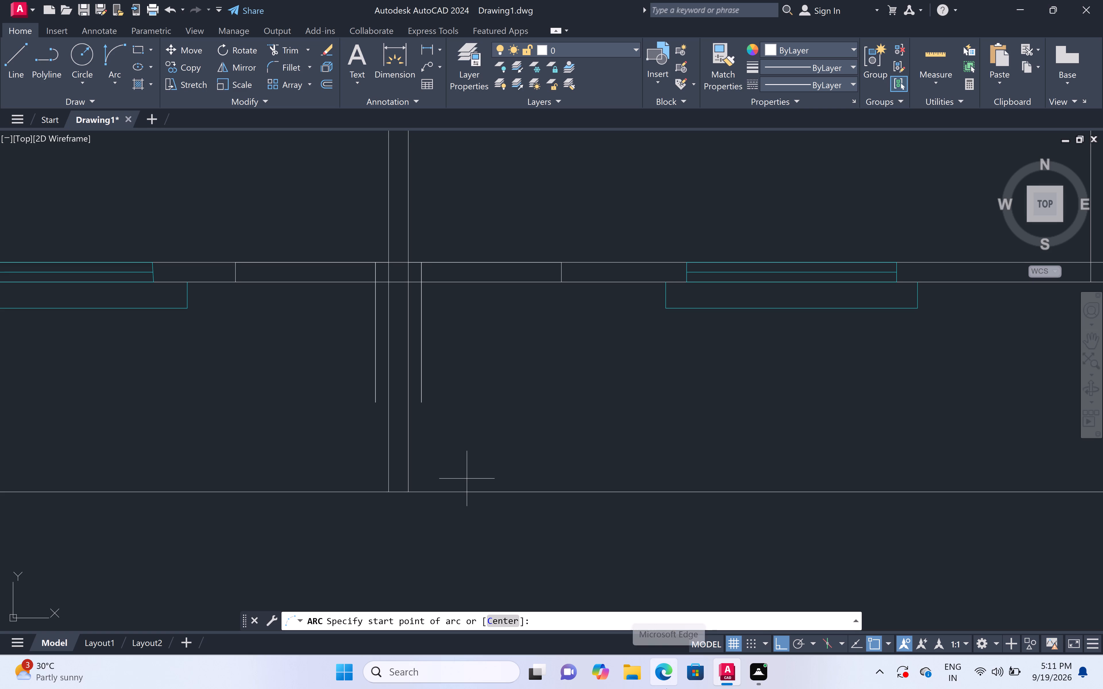
{"action": "left_click", "coordinate": [422, 402]}
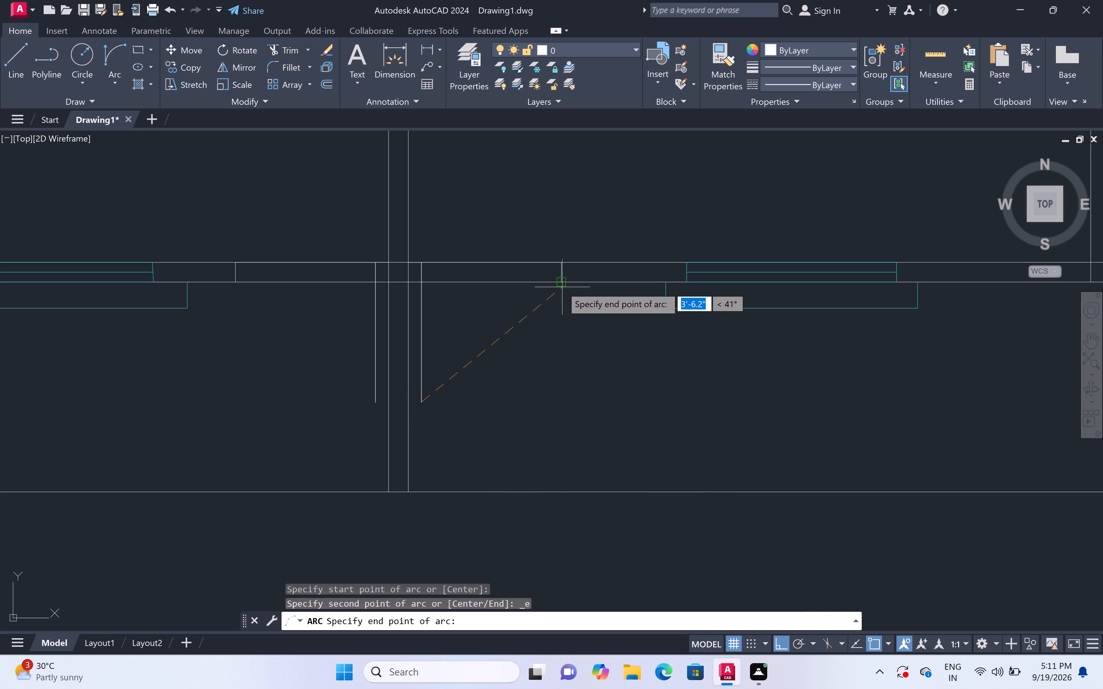
{"action": "double_click", "coordinate": [561, 282]}
{"action": "double_click", "coordinate": [688, 365]}
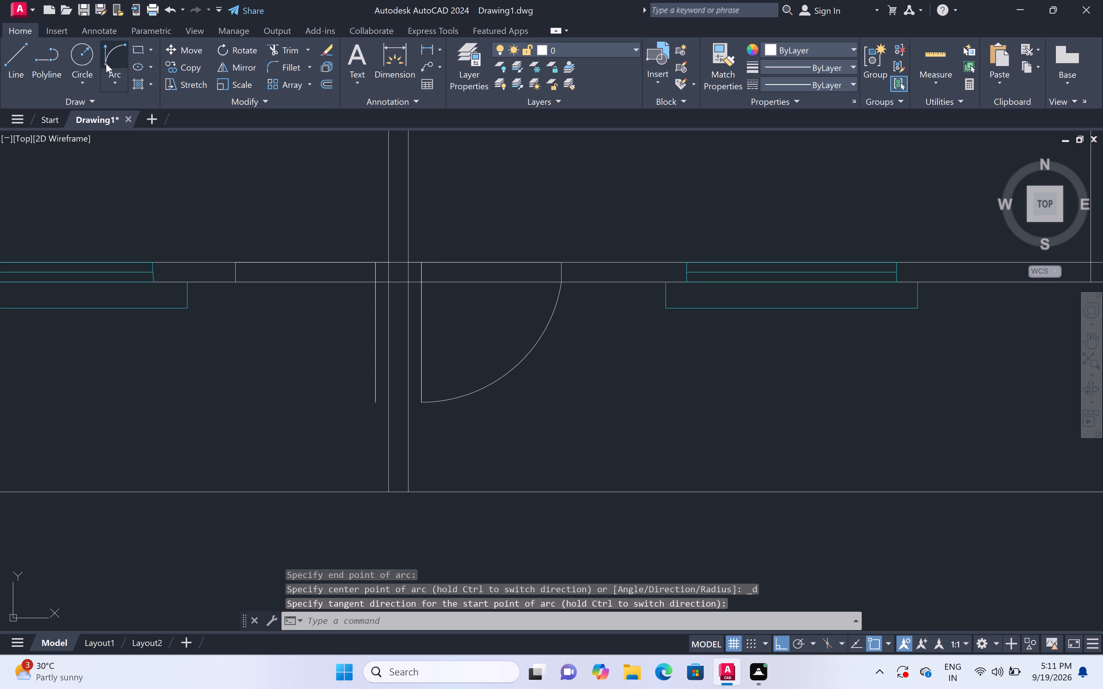
Draw the bottom-middle room's south door swing as a Start, End, Direction arc from the leaf's lower tip to the jamb's lower end, tangent leftward.
{"action": "left_click", "coordinate": [111, 76]}
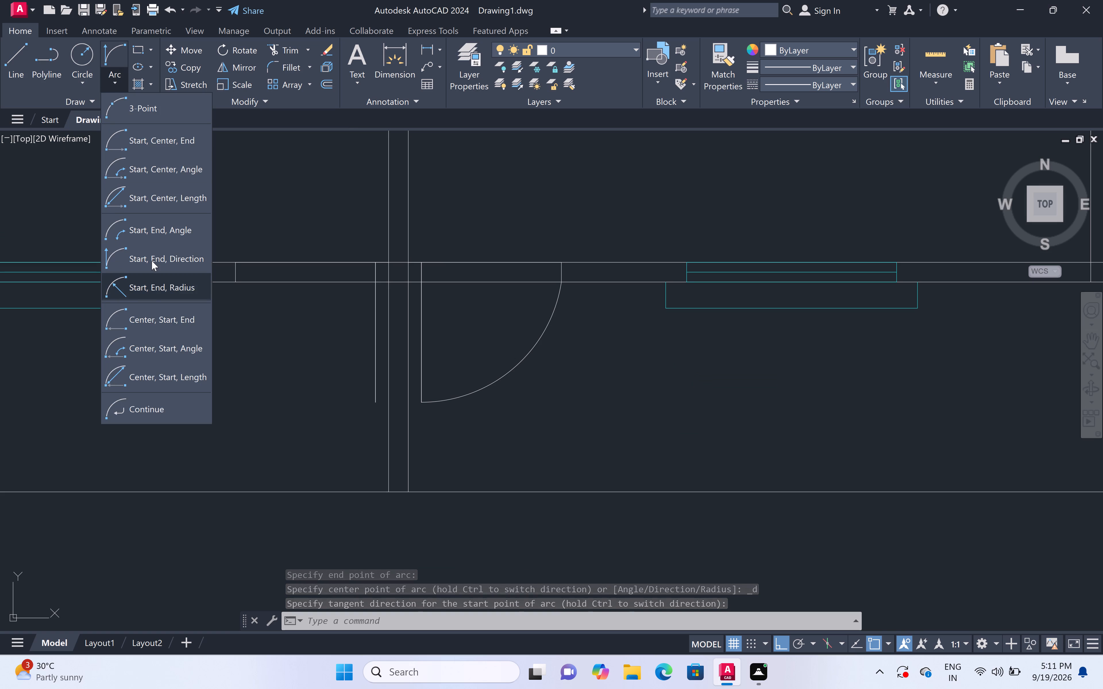
{"action": "left_click", "coordinate": [152, 260]}
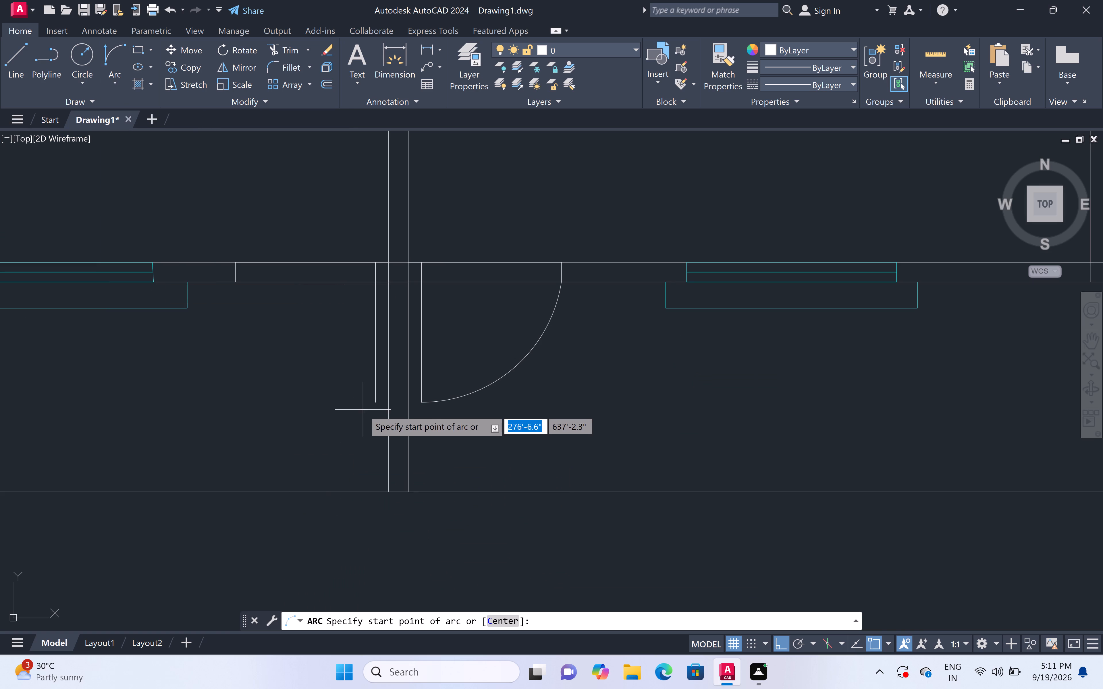
{"action": "double_click", "coordinate": [376, 399]}
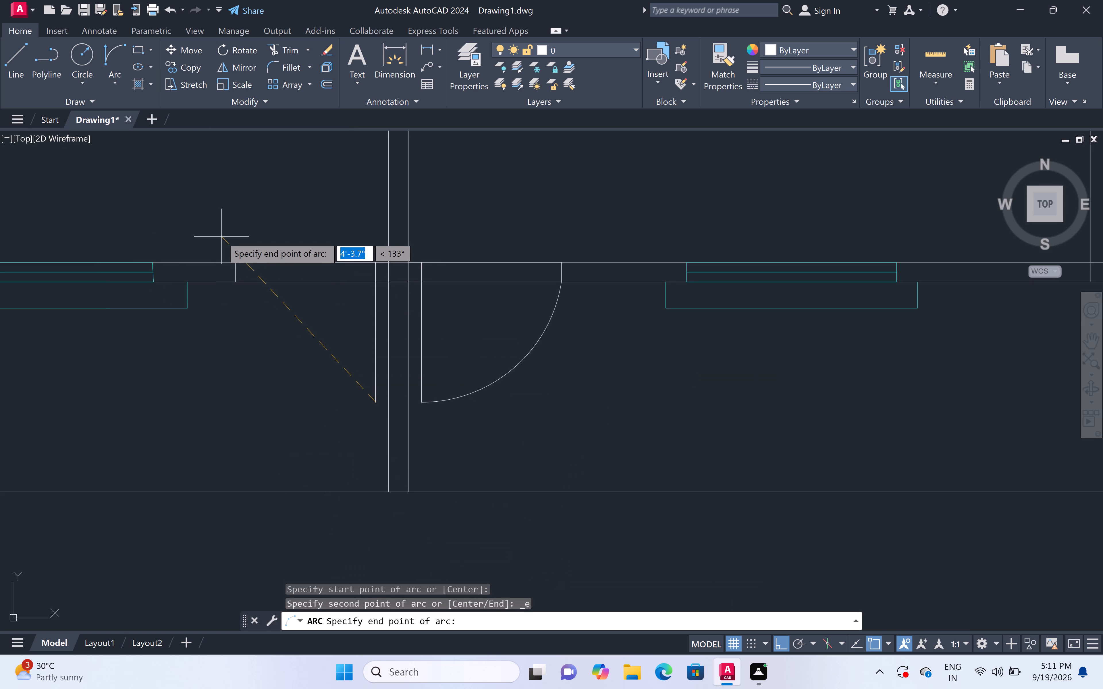
{"action": "left_click", "coordinate": [236, 282]}
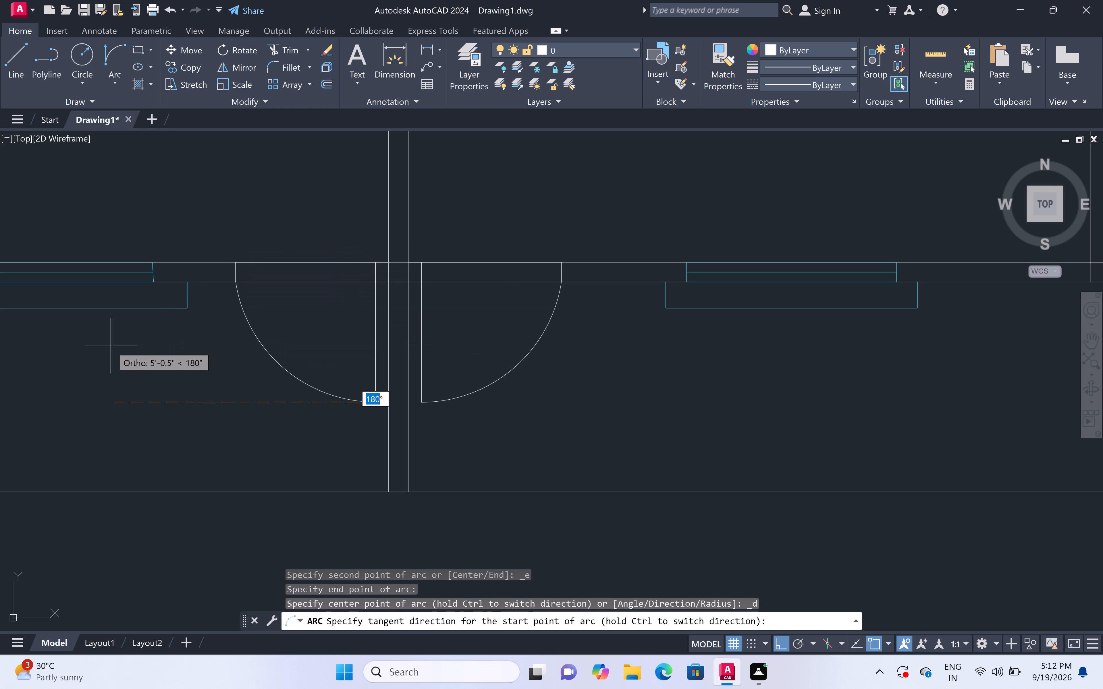
{"action": "double_click", "coordinate": [111, 346]}
Offset the top-left room's door leaf line 1" leftward, into its swing, to give the leaf thickness.
{"action": "scroll", "coordinate": [275, 295], "scroll_direction": "down", "scroll_amount": 4}
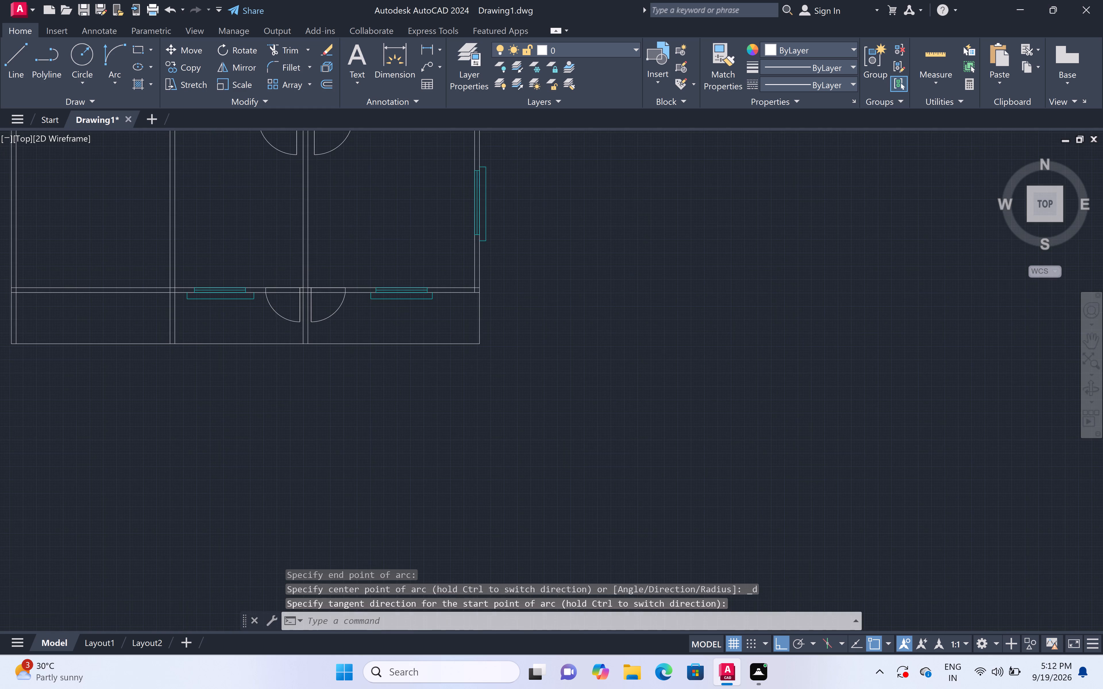
{"action": "scroll", "coordinate": [275, 295], "scroll_direction": "down", "scroll_amount": 2}
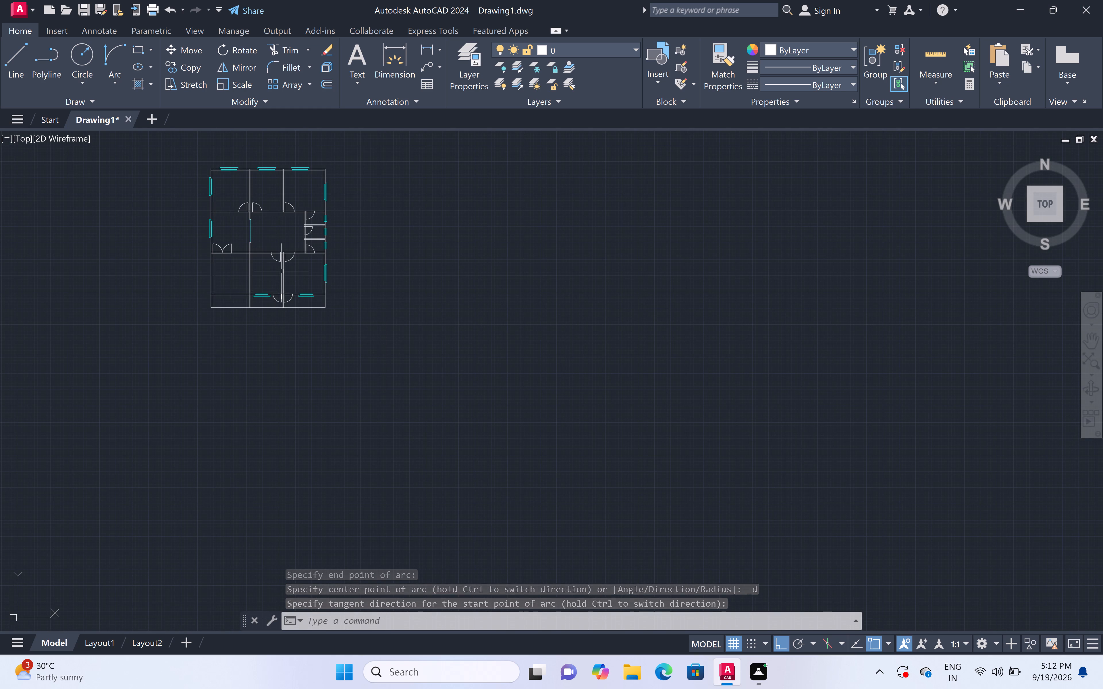
{"action": "scroll", "coordinate": [281, 271], "scroll_direction": "down", "scroll_amount": 2}
{"action": "scroll", "coordinate": [271, 239], "scroll_direction": "up", "scroll_amount": 2}
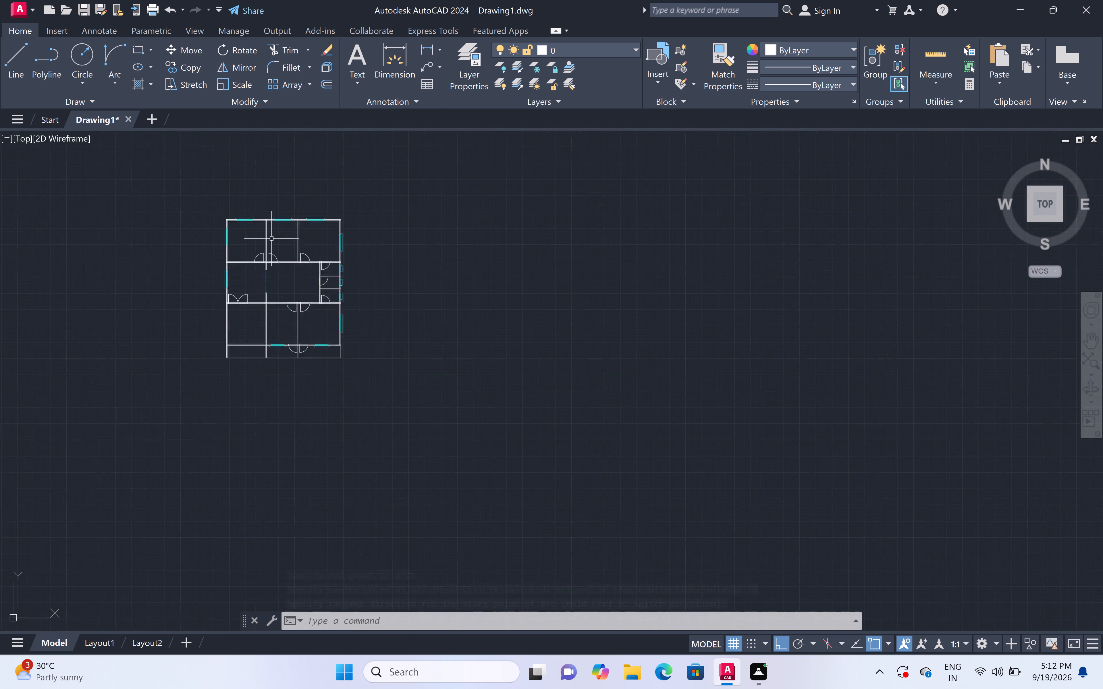
{"action": "scroll", "coordinate": [271, 239], "scroll_direction": "up", "scroll_amount": 2}
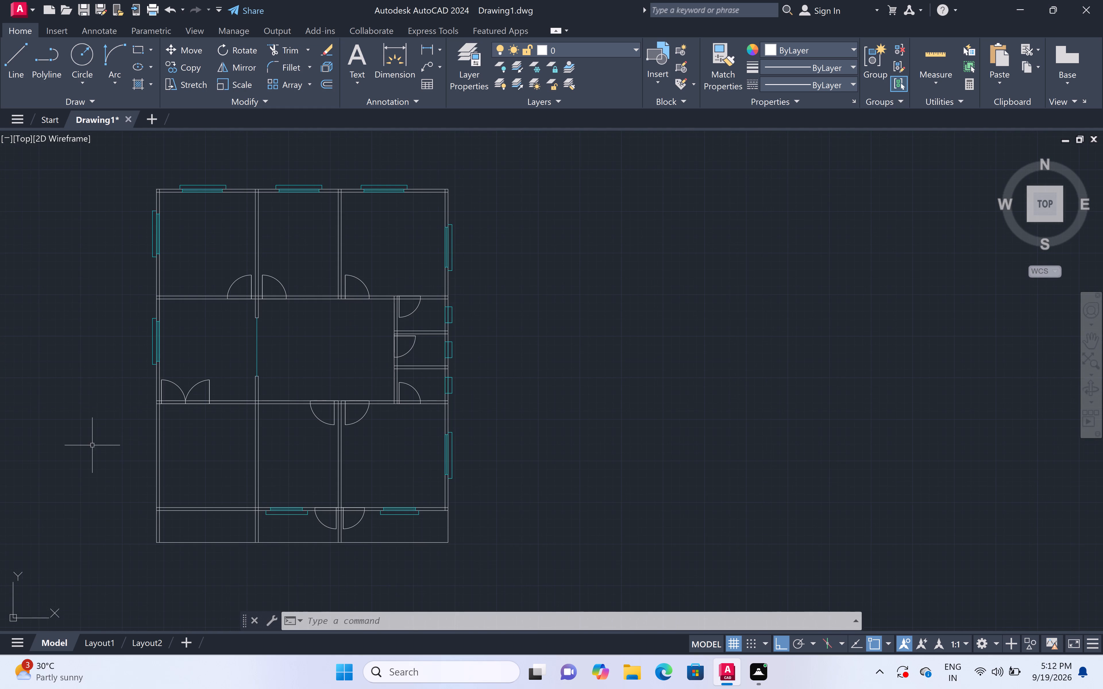
{"action": "scroll", "coordinate": [0, 451], "scroll_direction": "up", "scroll_amount": 1}
{"action": "scroll", "coordinate": [1, 451], "scroll_direction": "down", "scroll_amount": 1}
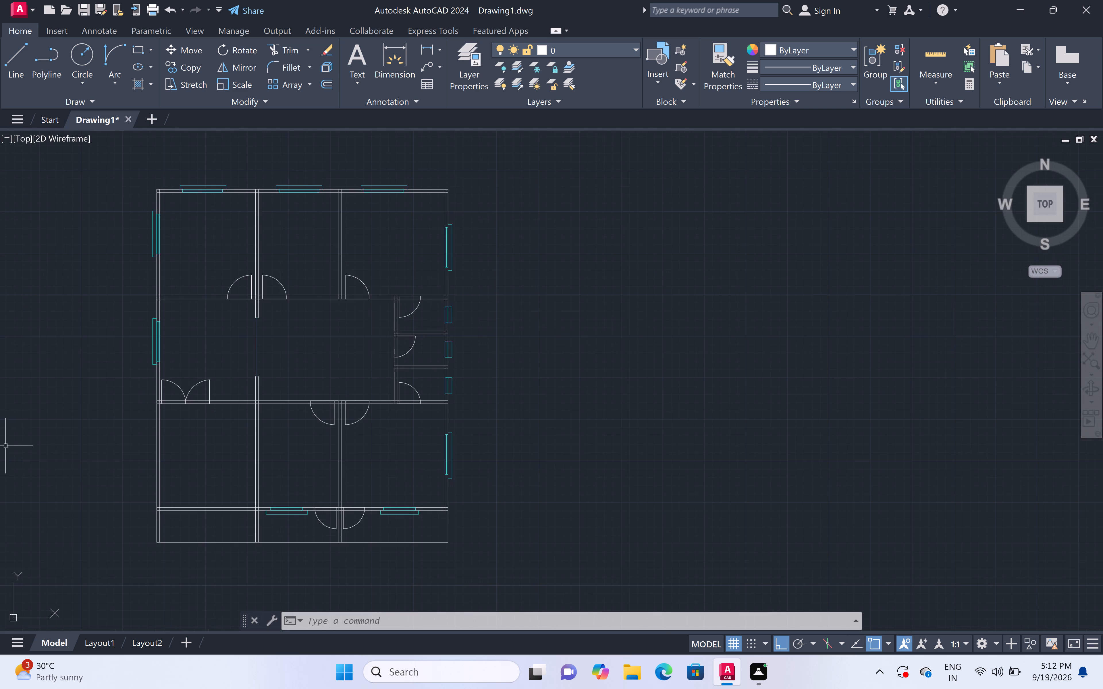
{"action": "scroll", "coordinate": [141, 248], "scroll_direction": "up", "scroll_amount": 2}
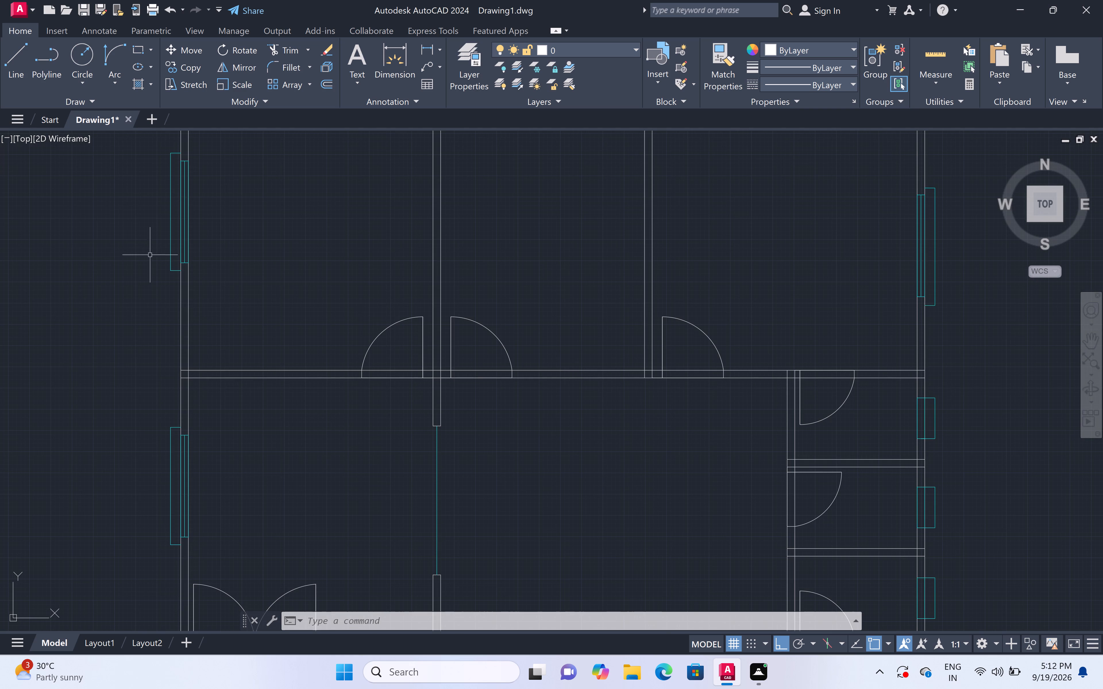
{"action": "key", "text": "o"}
{"action": "key", "text": "f"}
{"action": "key", "text": "f"}
{"action": "key", "text": "space"}
{"action": "type", "text": "1"}
{"action": "key", "text": "shift+quotedbl"}
{"action": "key", "text": "space"}
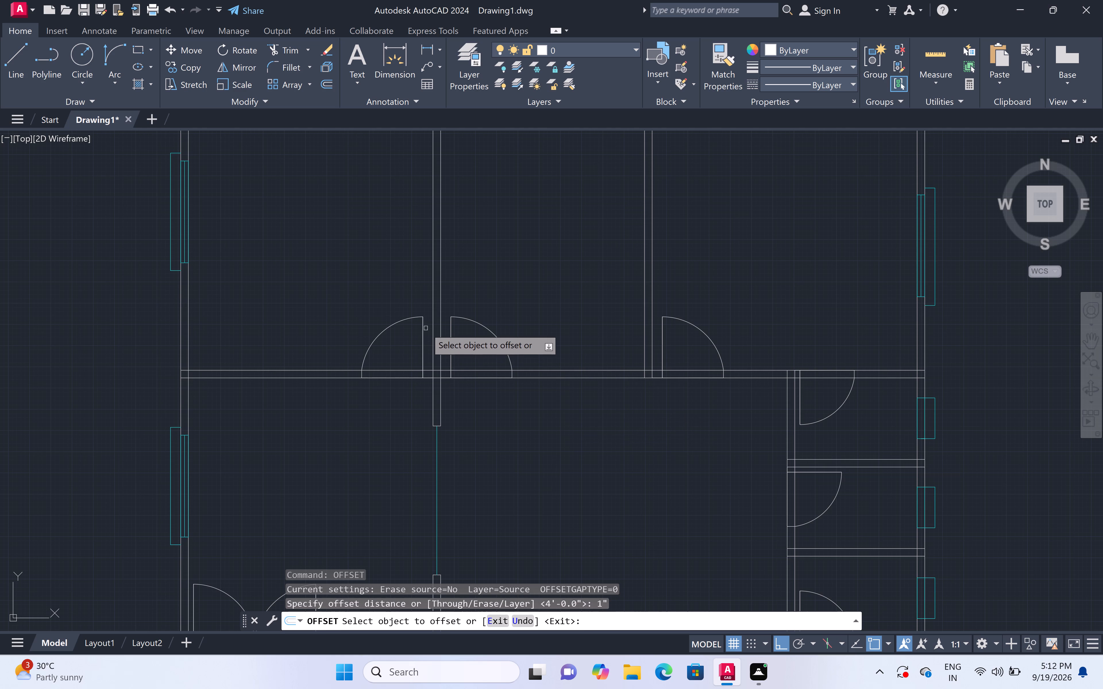
{"action": "scroll", "coordinate": [427, 328], "scroll_direction": "up", "scroll_amount": 2}
{"action": "double_click", "coordinate": [414, 357]}
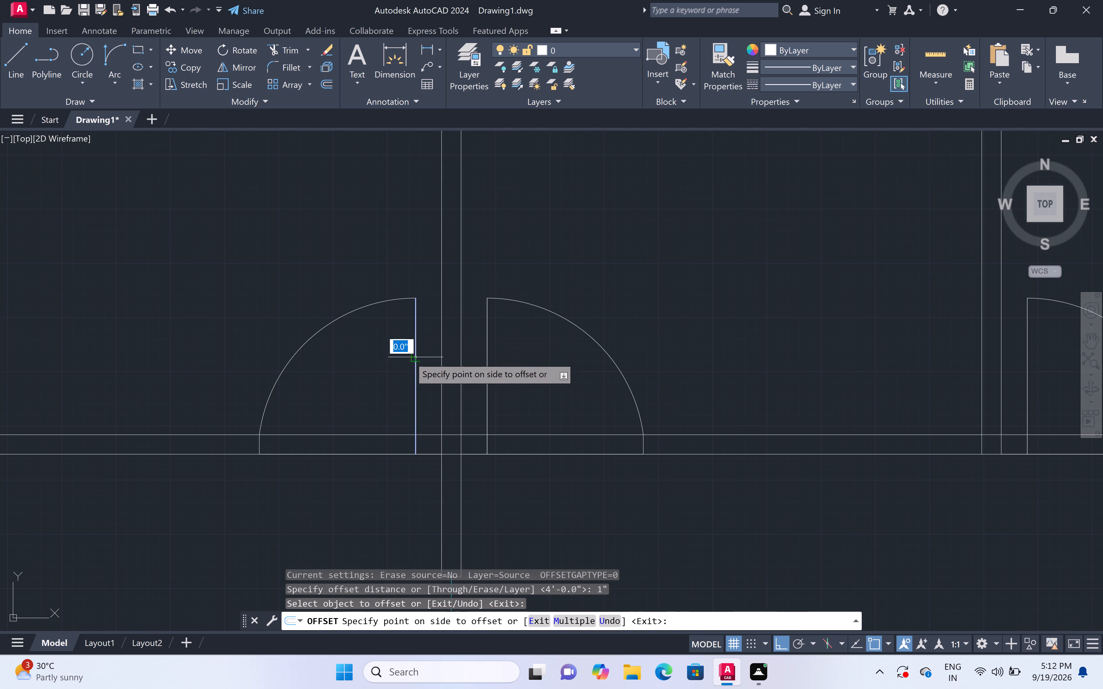
{"action": "double_click", "coordinate": [331, 351]}
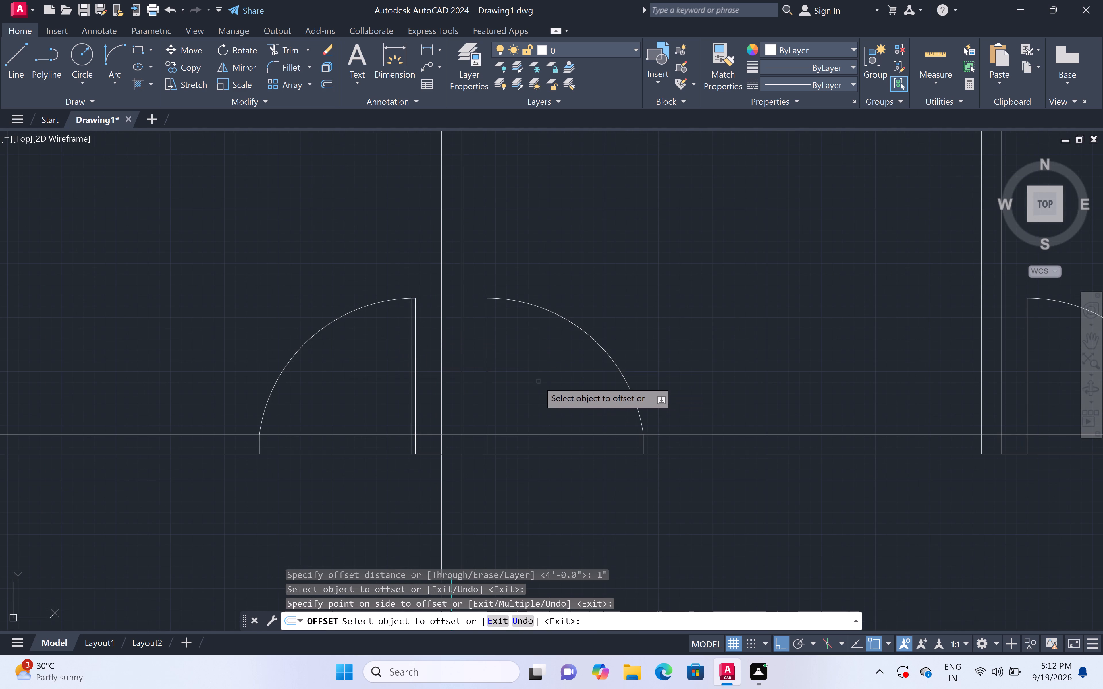
Offset the top-middle room's door leaf line 1" rightward, into its swing.
{"action": "scroll", "coordinate": [538, 379], "scroll_direction": "up", "scroll_amount": 1}
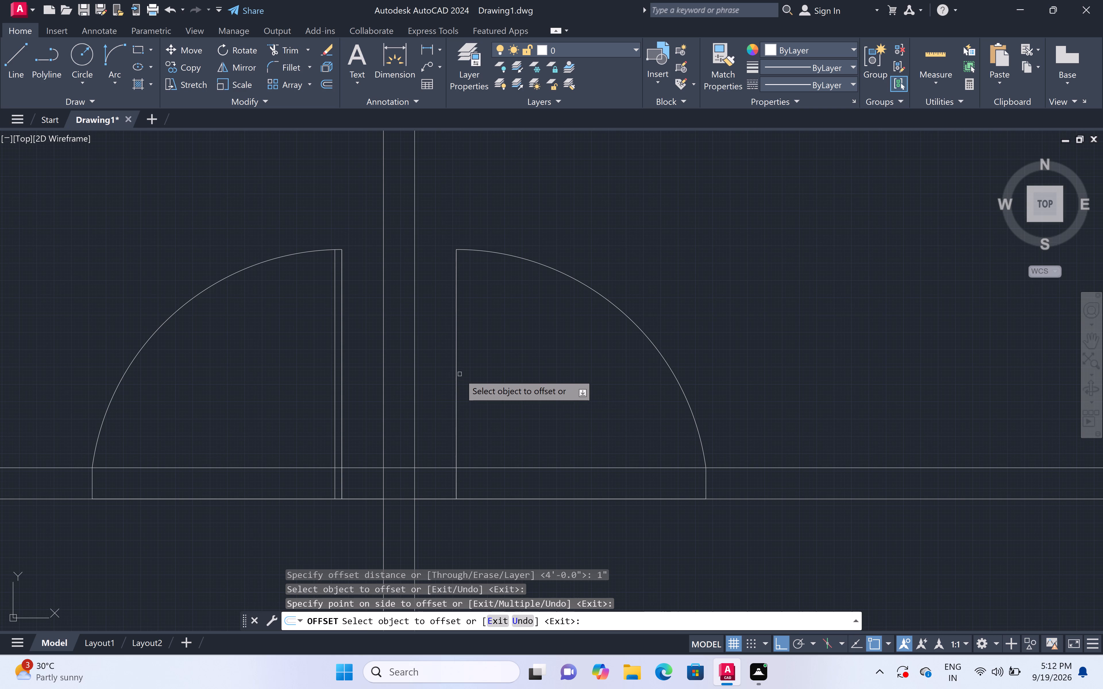
{"action": "left_click", "coordinate": [457, 372]}
{"action": "double_click", "coordinate": [506, 379]}
{"action": "scroll", "coordinate": [505, 378], "scroll_direction": "down", "scroll_amount": 5}
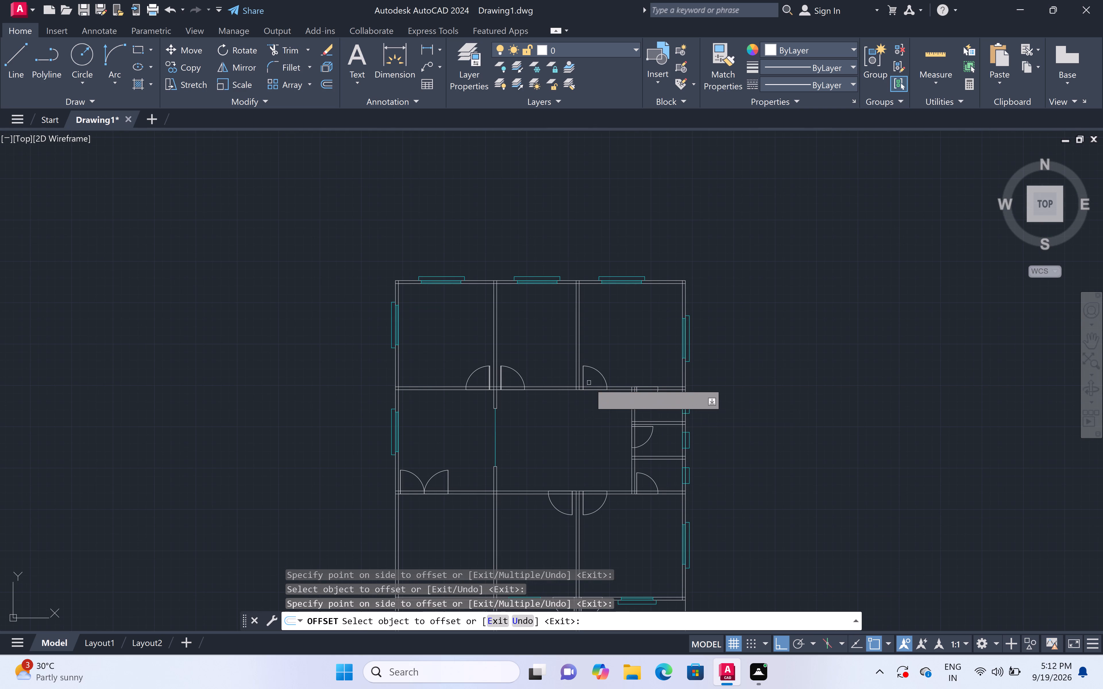
Offset the top-right room's door leaf line 1" rightward, into its swing.
{"action": "scroll", "coordinate": [587, 381], "scroll_direction": "up", "scroll_amount": 4}
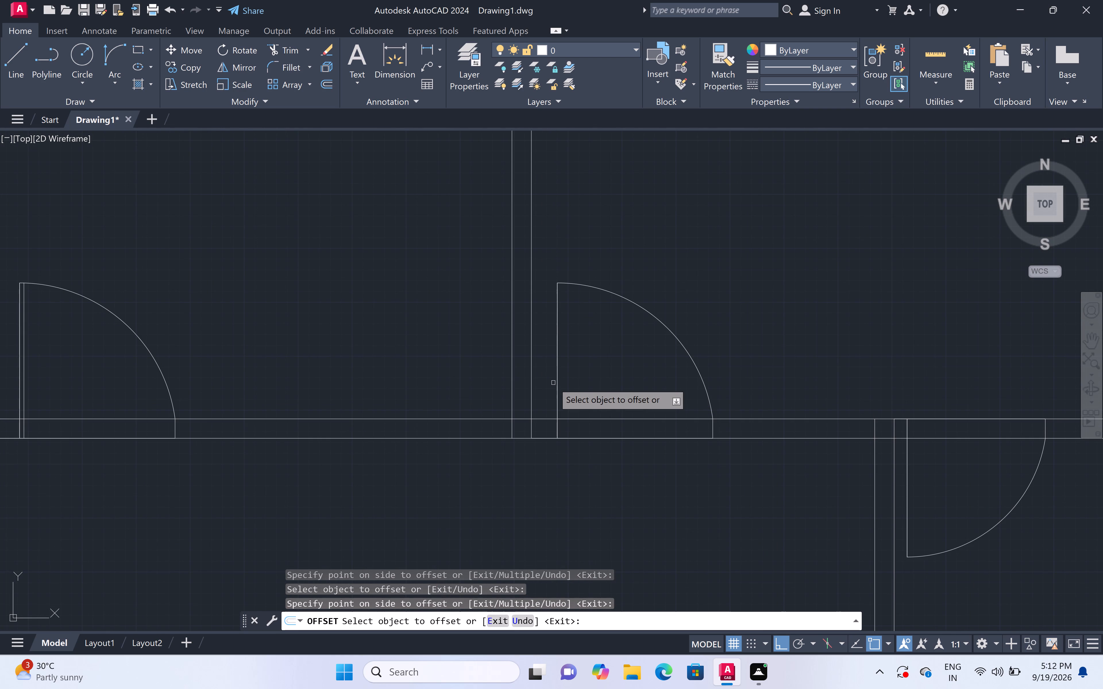
{"action": "double_click", "coordinate": [558, 379]}
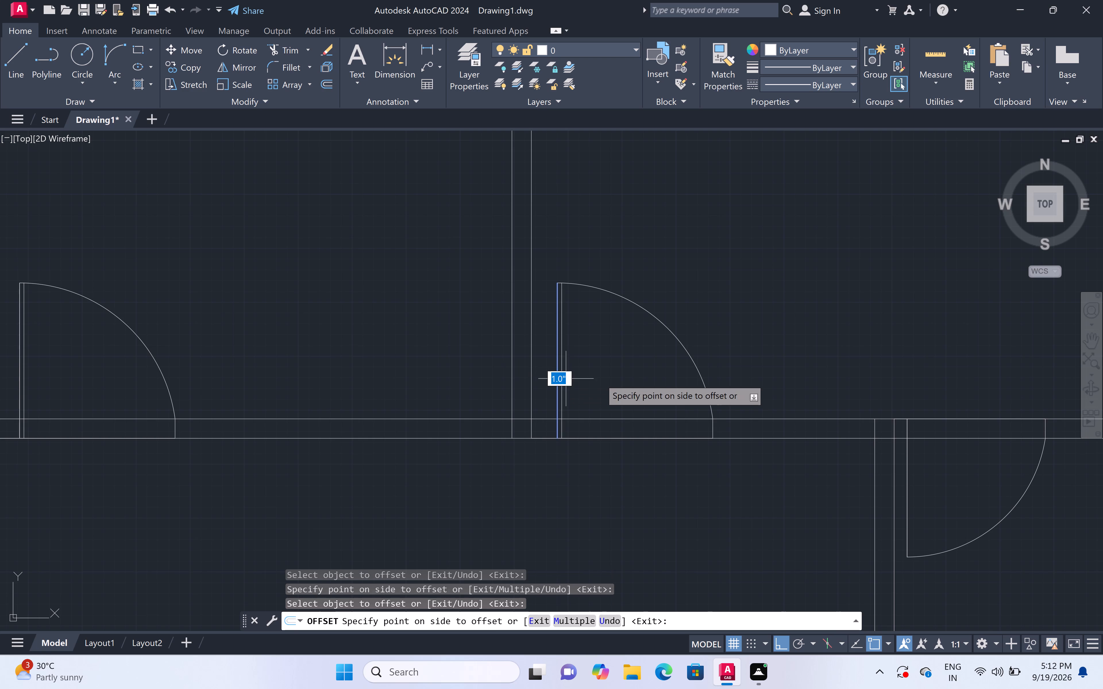
{"action": "left_click", "coordinate": [614, 377]}
Offset the leaf line of the uppermost small east room's door 1" rightward, into its swing.
{"action": "scroll", "coordinate": [601, 374], "scroll_direction": "down", "scroll_amount": 4}
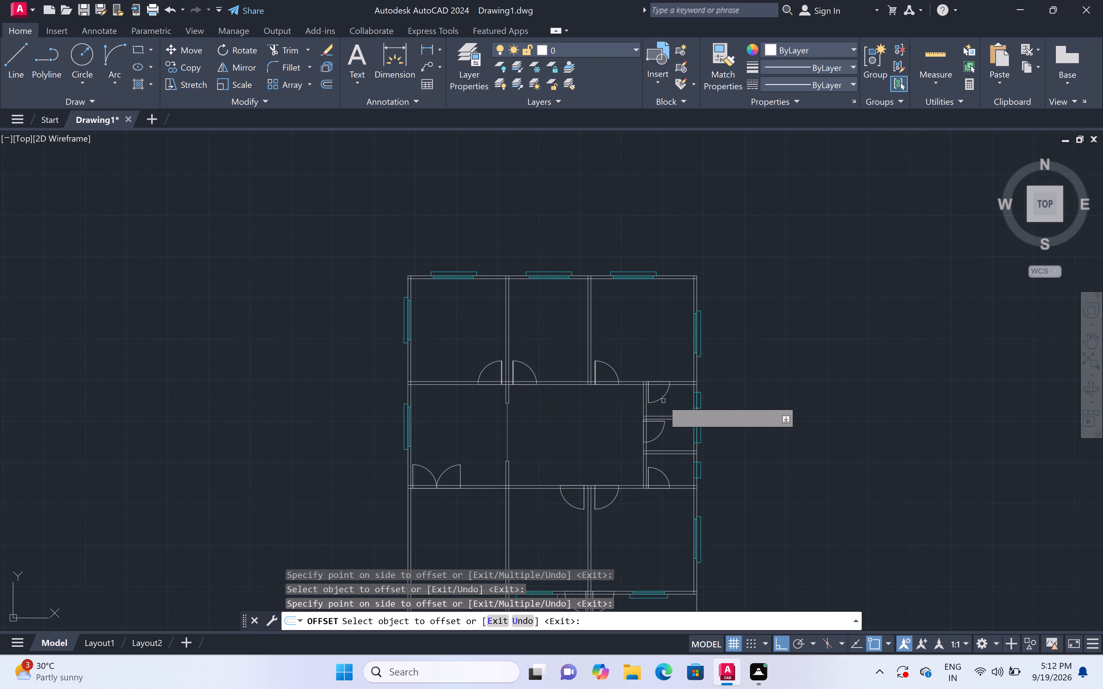
{"action": "scroll", "coordinate": [656, 385], "scroll_direction": "up", "scroll_amount": 4}
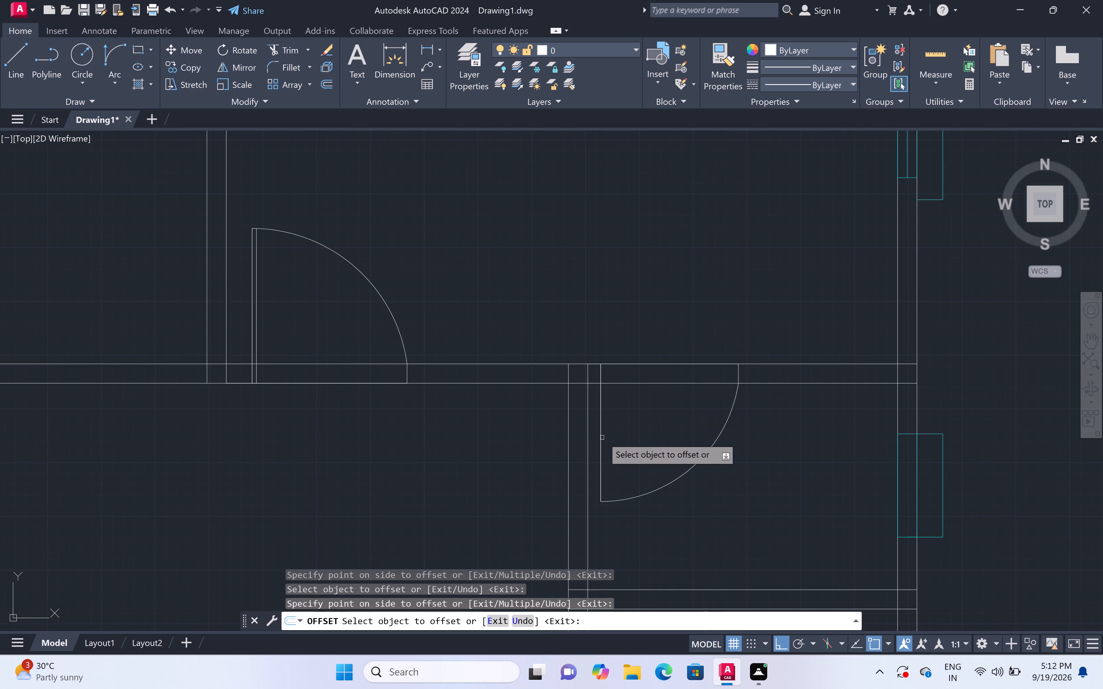
{"action": "double_click", "coordinate": [602, 430]}
{"action": "left_click", "coordinate": [647, 430]}
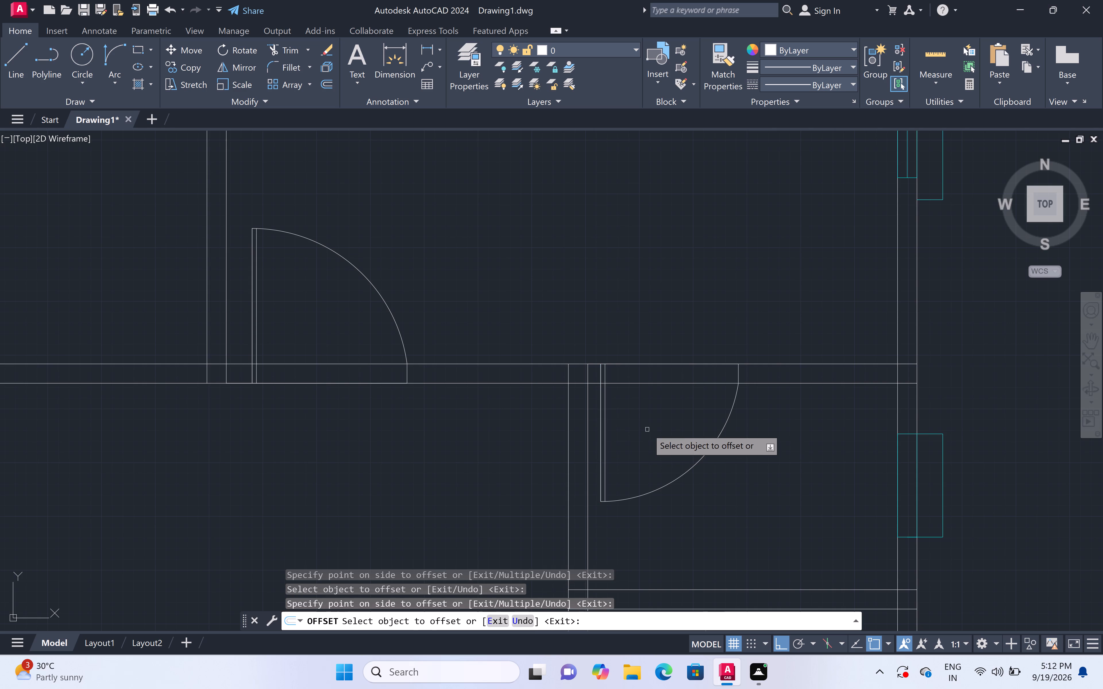
Offset the horizontal leaf line of the middle small east room's door 1" downward, into its swing.
{"action": "scroll", "coordinate": [647, 427], "scroll_direction": "down", "scroll_amount": 5}
{"action": "scroll", "coordinate": [646, 457], "scroll_direction": "up", "scroll_amount": 2}
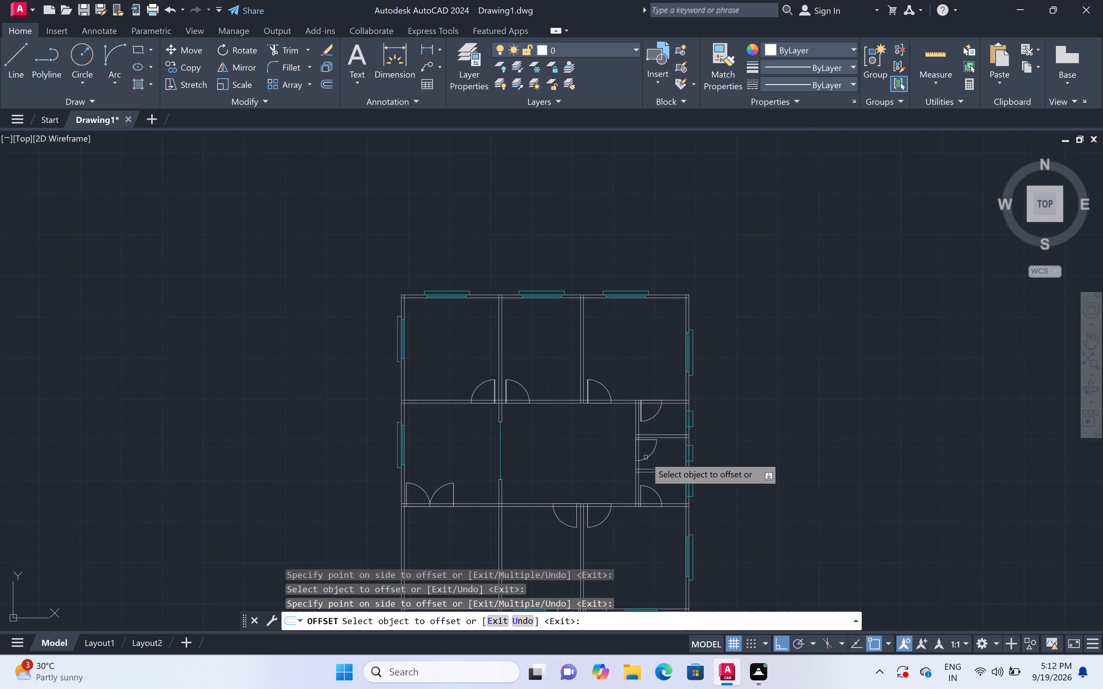
{"action": "scroll", "coordinate": [646, 457], "scroll_direction": "up", "scroll_amount": 2}
{"action": "scroll", "coordinate": [631, 374], "scroll_direction": "up", "scroll_amount": 2}
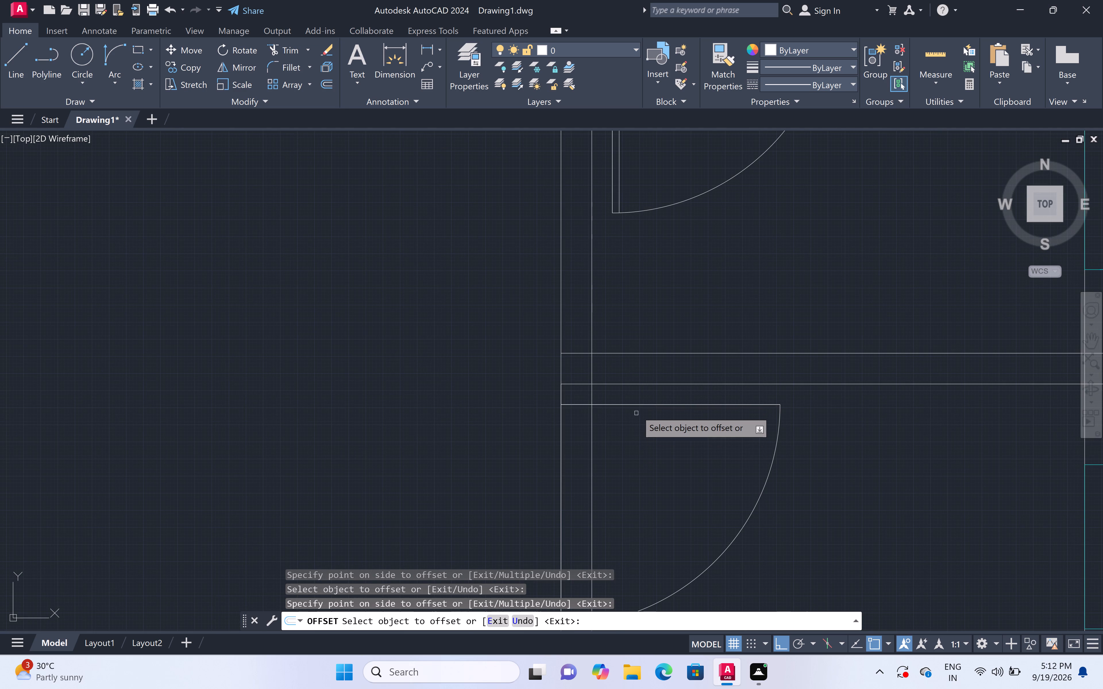
{"action": "left_click", "coordinate": [636, 404]}
{"action": "left_click", "coordinate": [637, 482]}
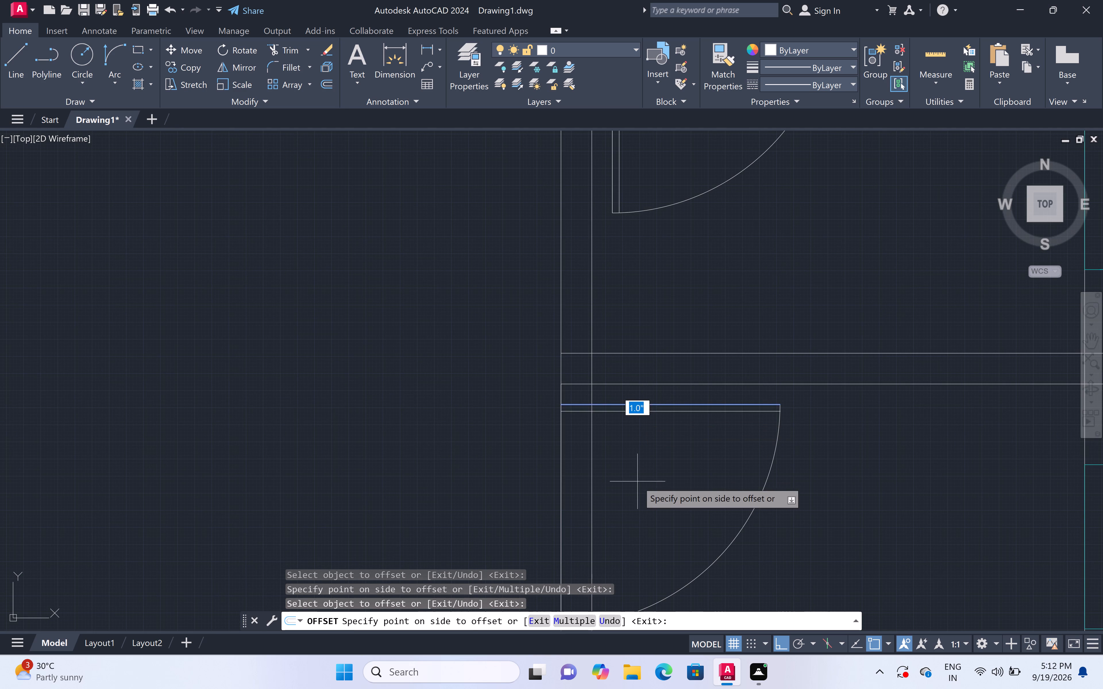
Offset the leaf line of the lowest small east room's door 1" rightward, into its swing.
{"action": "scroll", "coordinate": [648, 452], "scroll_direction": "down", "scroll_amount": 4}
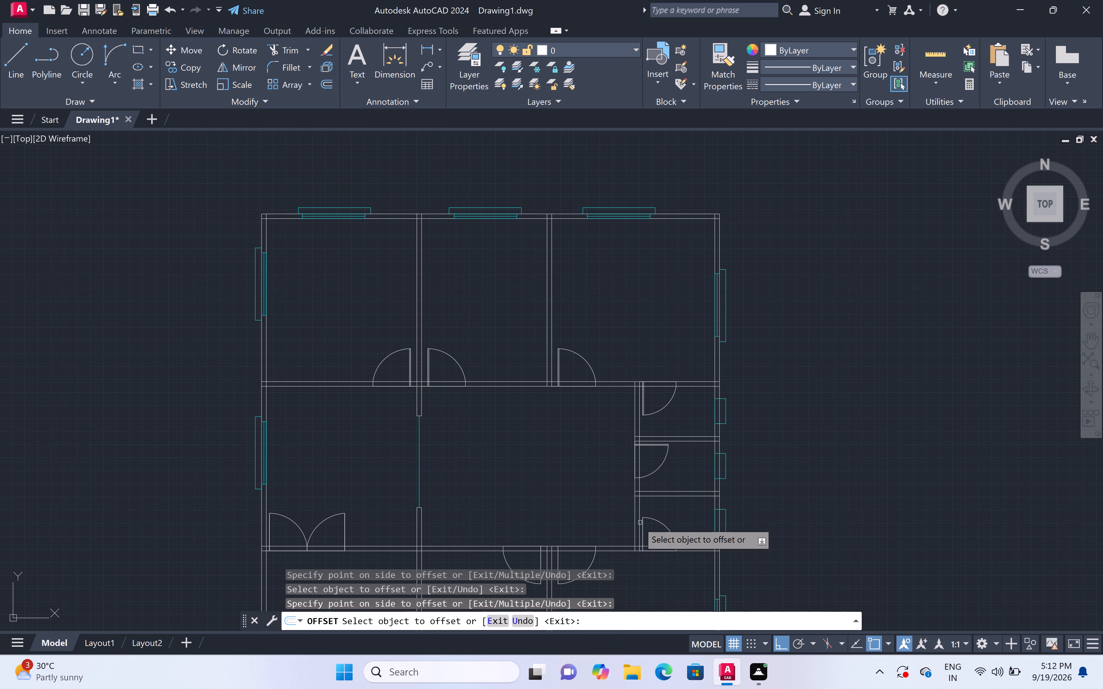
{"action": "scroll", "coordinate": [641, 561], "scroll_direction": "up", "scroll_amount": 4}
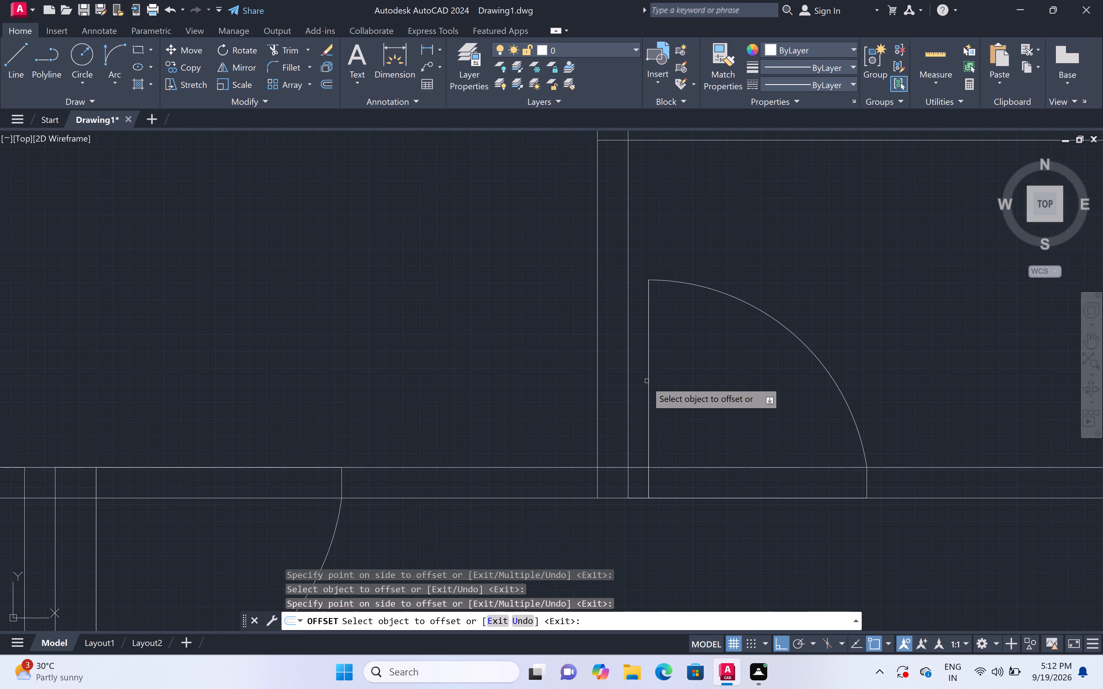
{"action": "left_click", "coordinate": [648, 384]}
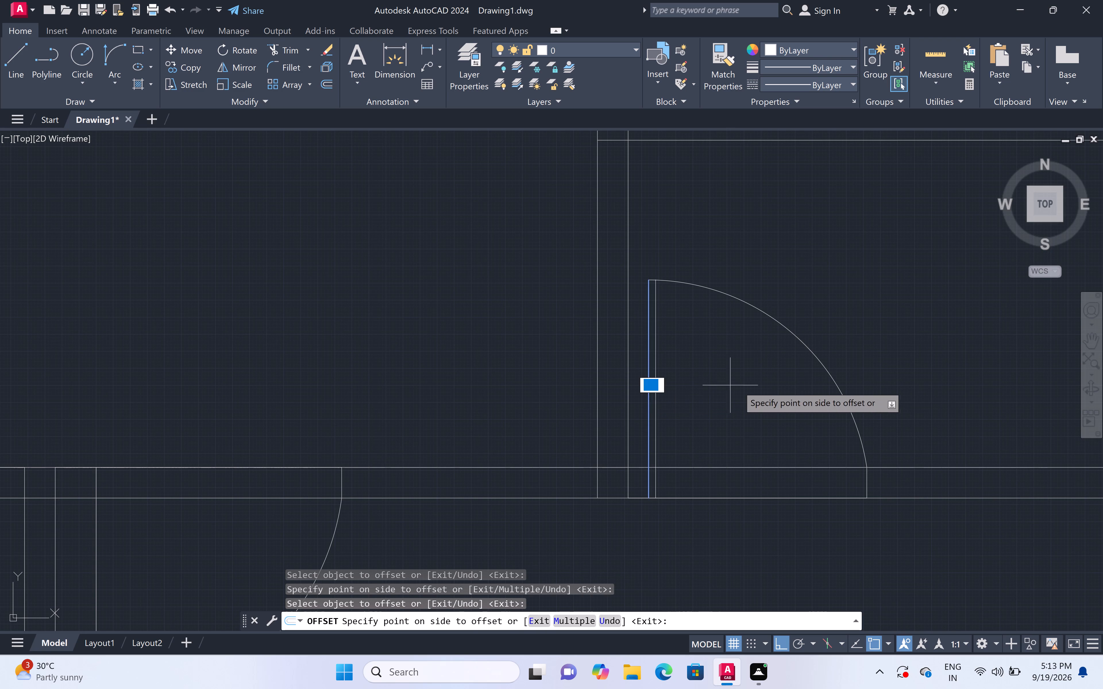
{"action": "left_click", "coordinate": [739, 387]}
Offset the north door leaf lines 1" into their swings: rightward in the bottom-right room, leftward in the bottom-middle room.
{"action": "scroll", "coordinate": [738, 387], "scroll_direction": "down", "scroll_amount": 4}
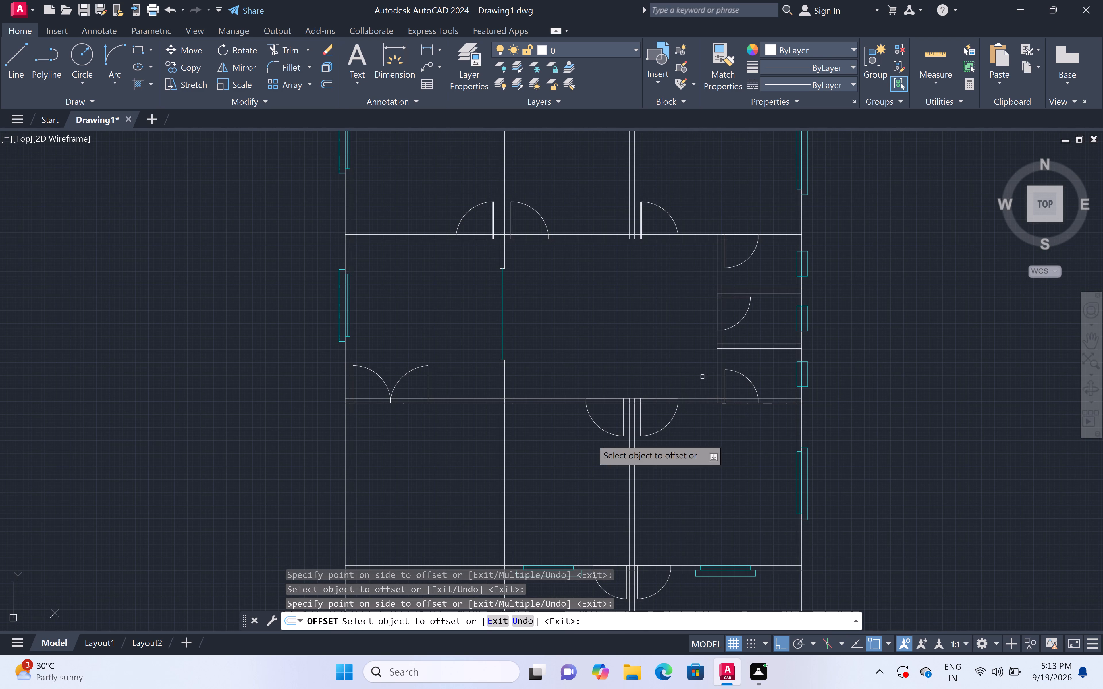
{"action": "scroll", "coordinate": [719, 418], "scroll_direction": "down", "scroll_amount": 1}
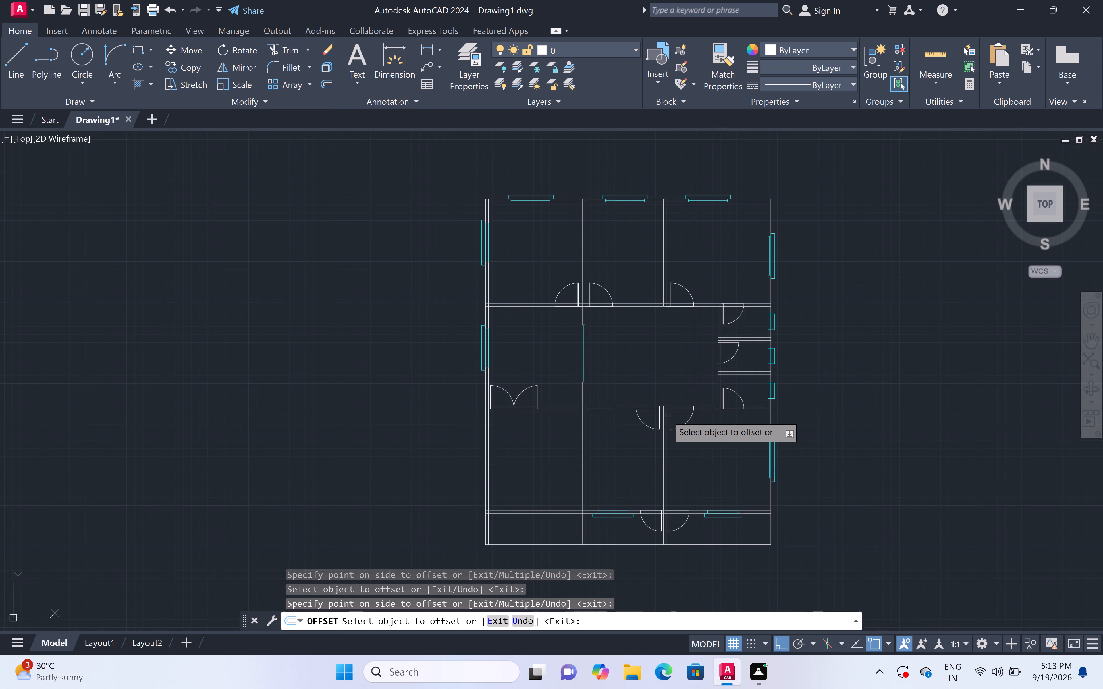
{"action": "scroll", "coordinate": [666, 415], "scroll_direction": "up", "scroll_amount": 4}
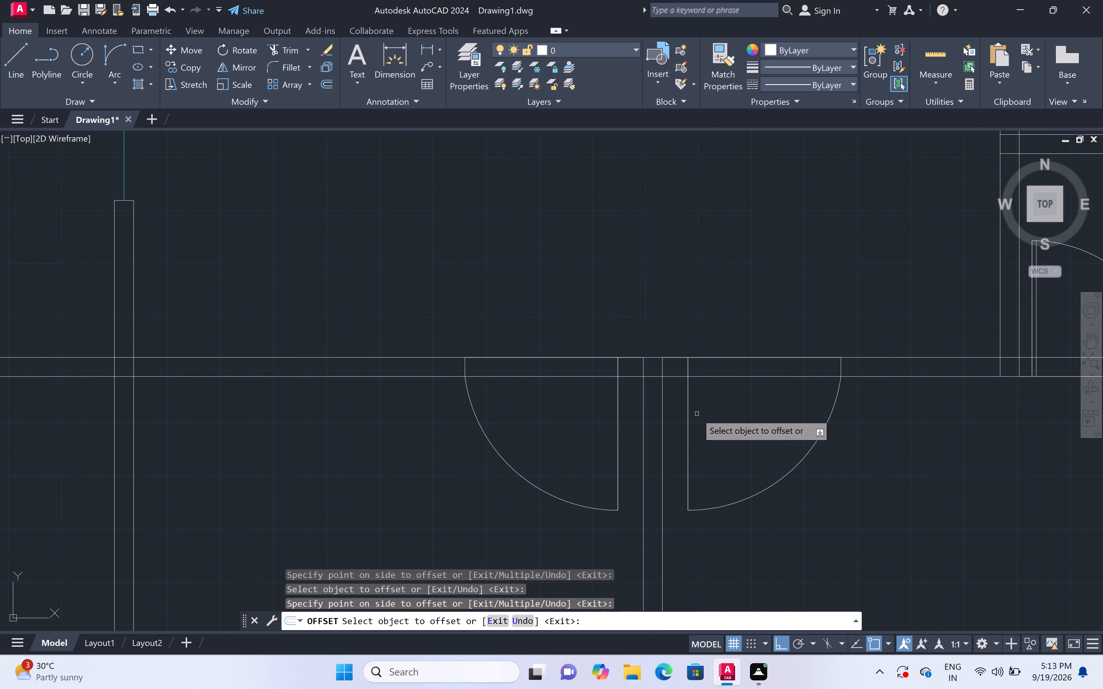
{"action": "left_click", "coordinate": [689, 402]}
{"action": "double_click", "coordinate": [737, 397]}
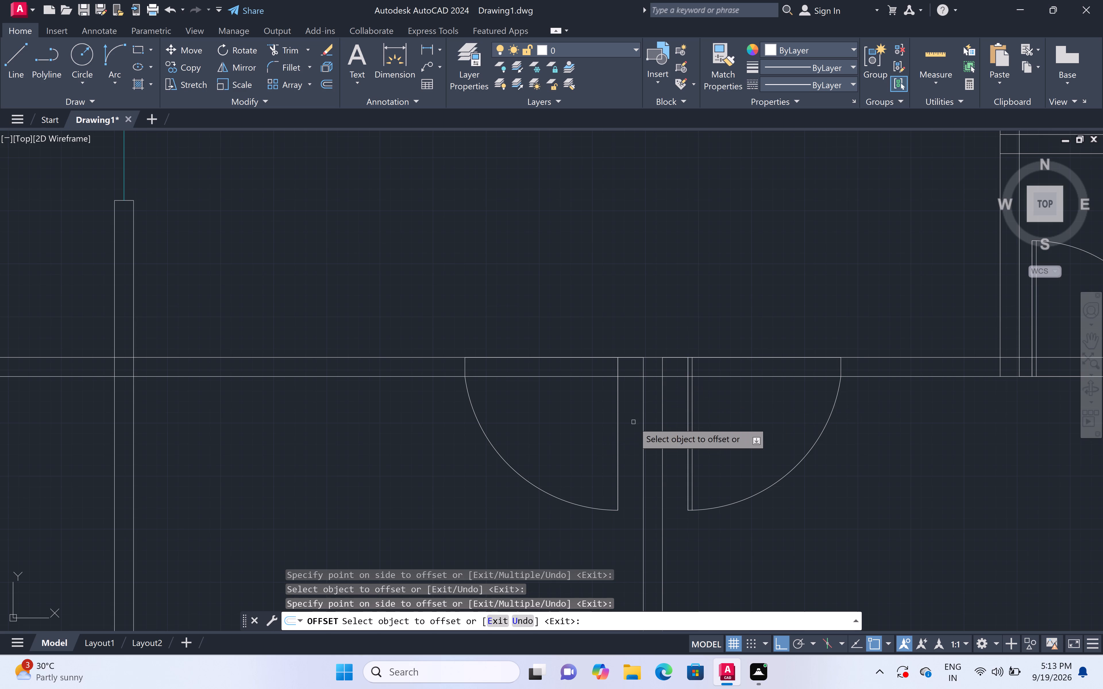
{"action": "double_click", "coordinate": [617, 428]}
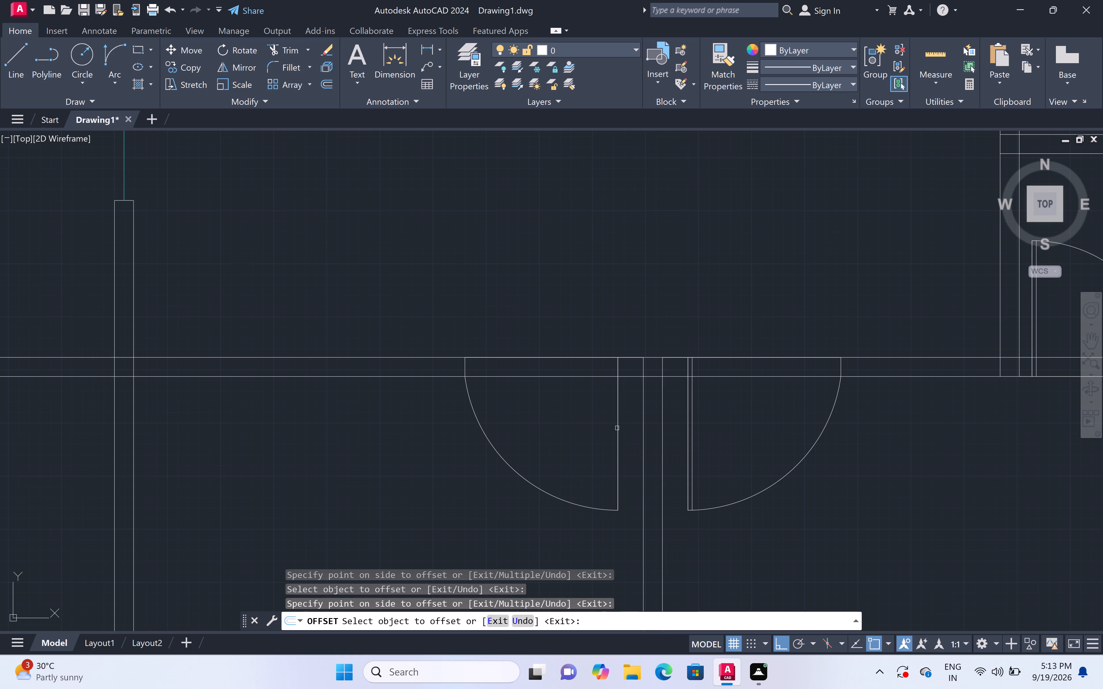
{"action": "left_click", "coordinate": [522, 428]}
Offset the south door leaf lines 1" into their swings: rightward in the bottom-right room, leftward in the bottom-middle room.
{"action": "scroll", "coordinate": [556, 402], "scroll_direction": "down", "scroll_amount": 4}
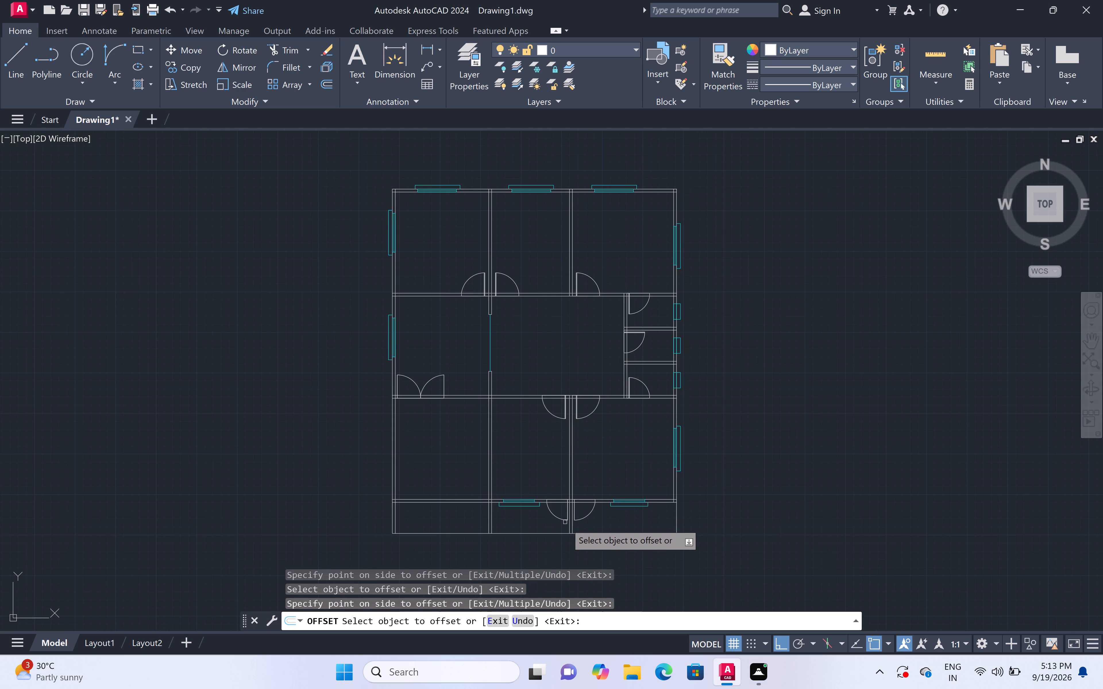
{"action": "scroll", "coordinate": [566, 516], "scroll_direction": "up", "scroll_amount": 5}
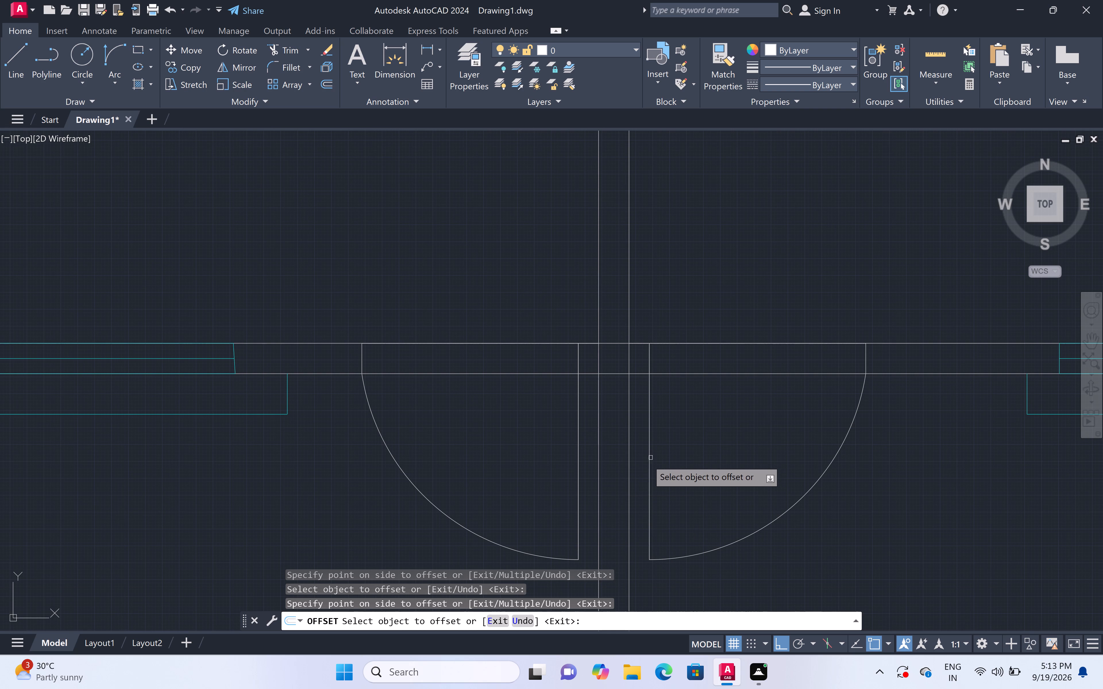
{"action": "left_click", "coordinate": [648, 460]}
{"action": "double_click", "coordinate": [718, 460]}
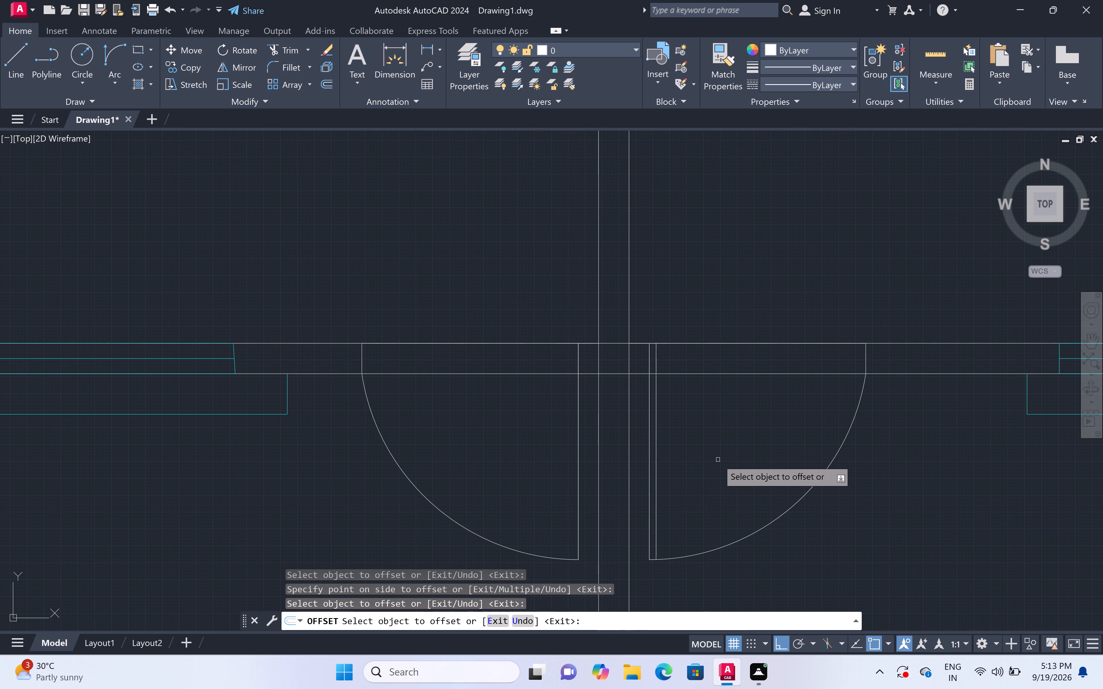
{"action": "double_click", "coordinate": [579, 484]}
{"action": "left_click", "coordinate": [440, 481]}
Offset both leaf lines of the double door at the middle-left room 1" inward, toward each other.
{"action": "scroll", "coordinate": [495, 432], "scroll_direction": "down", "scroll_amount": 2}
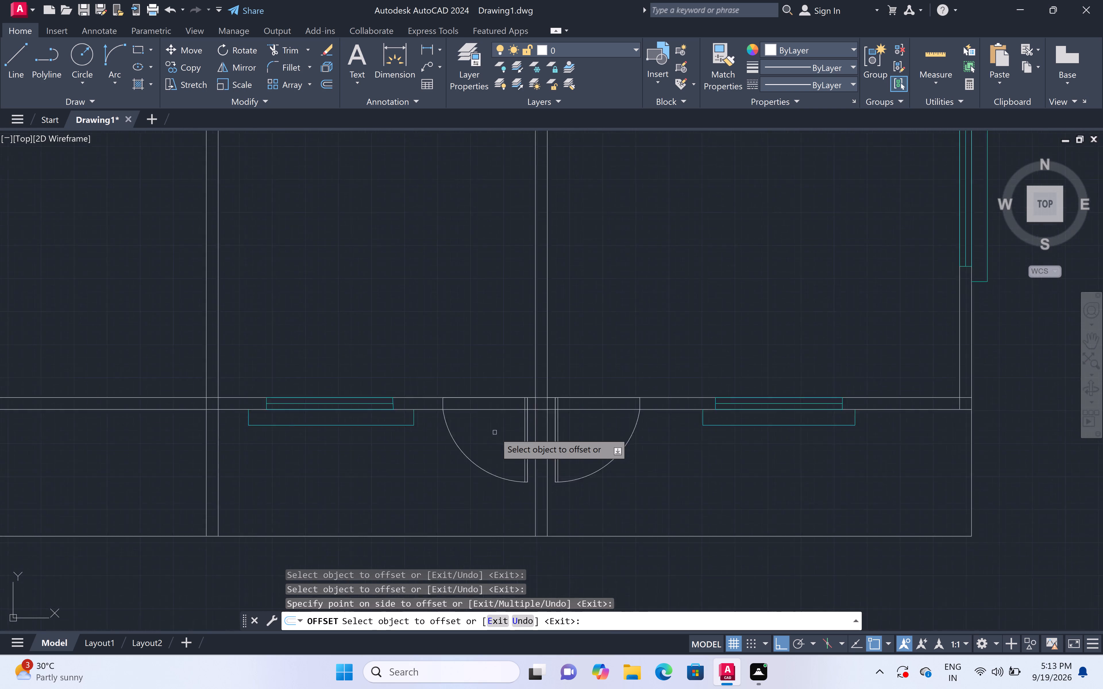
{"action": "scroll", "coordinate": [495, 432], "scroll_direction": "down", "scroll_amount": 2}
{"action": "scroll", "coordinate": [357, 293], "scroll_direction": "down", "scroll_amount": 2}
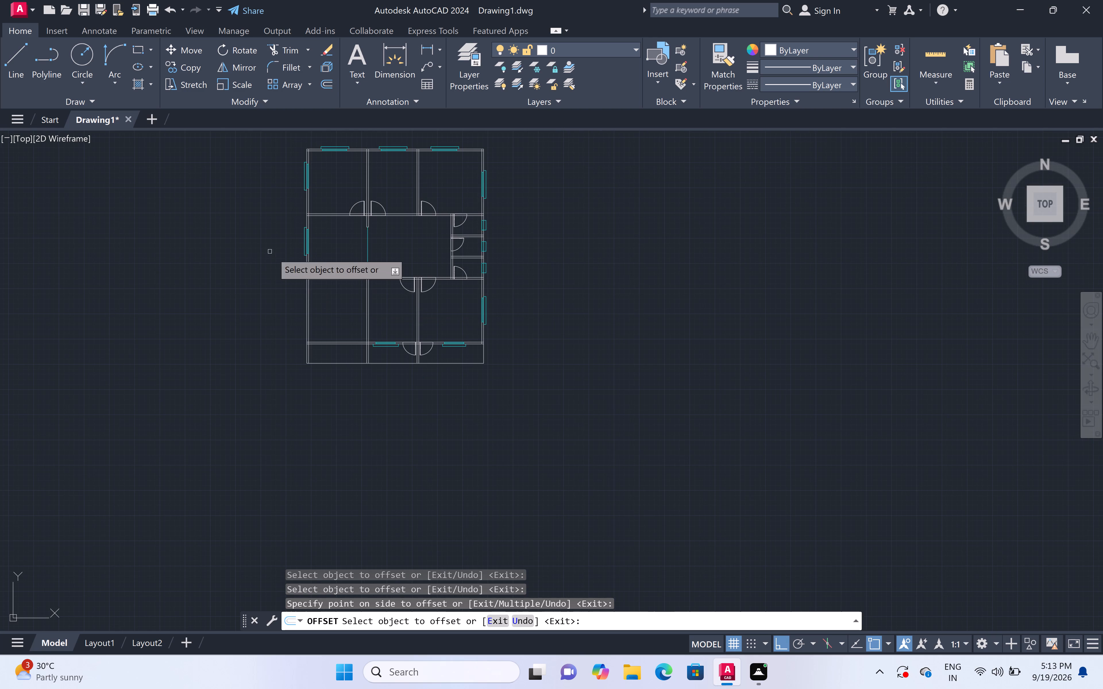
{"action": "scroll", "coordinate": [314, 266], "scroll_direction": "up", "scroll_amount": 5}
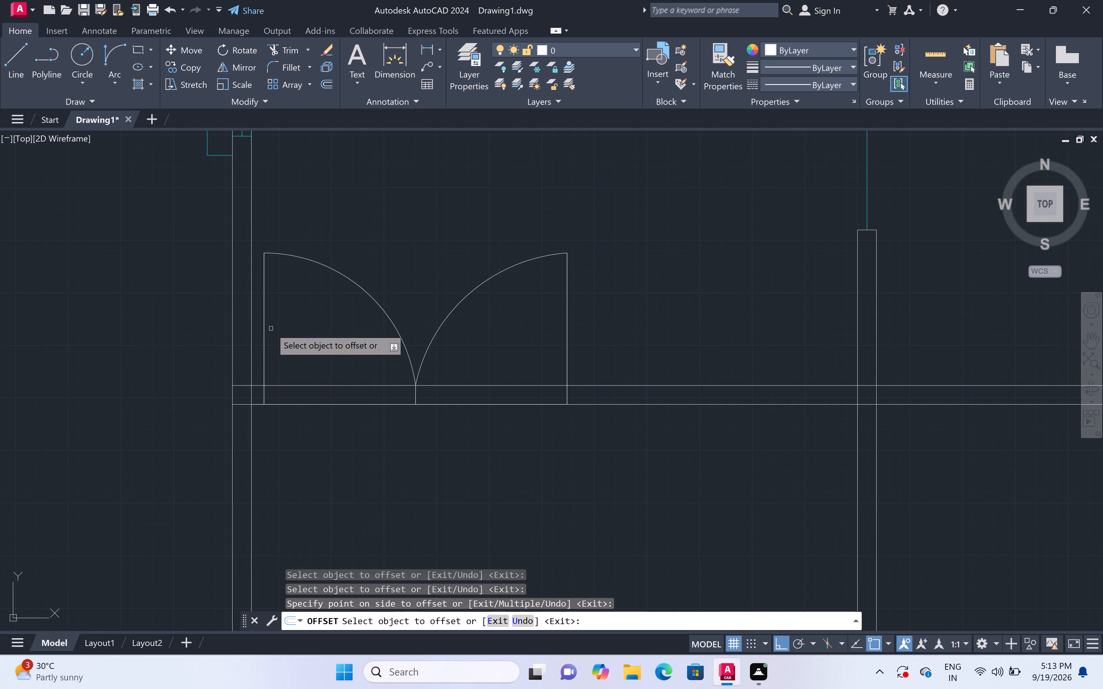
{"action": "left_click", "coordinate": [263, 325]}
{"action": "left_click", "coordinate": [405, 356]}
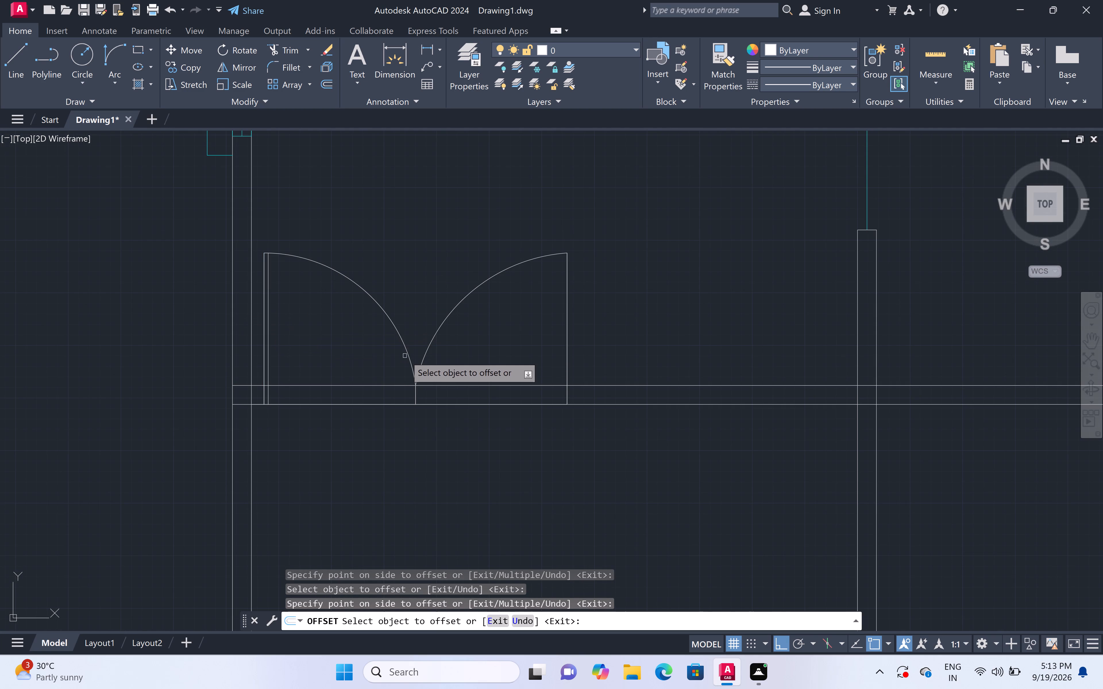
{"action": "left_click", "coordinate": [567, 348]}
{"action": "left_click", "coordinate": [503, 341]}
Trim the upper wall line where it crosses between the leaf lines of the top-left and top-middle rooms' doors.
{"action": "scroll", "coordinate": [511, 334], "scroll_direction": "down", "scroll_amount": 5}
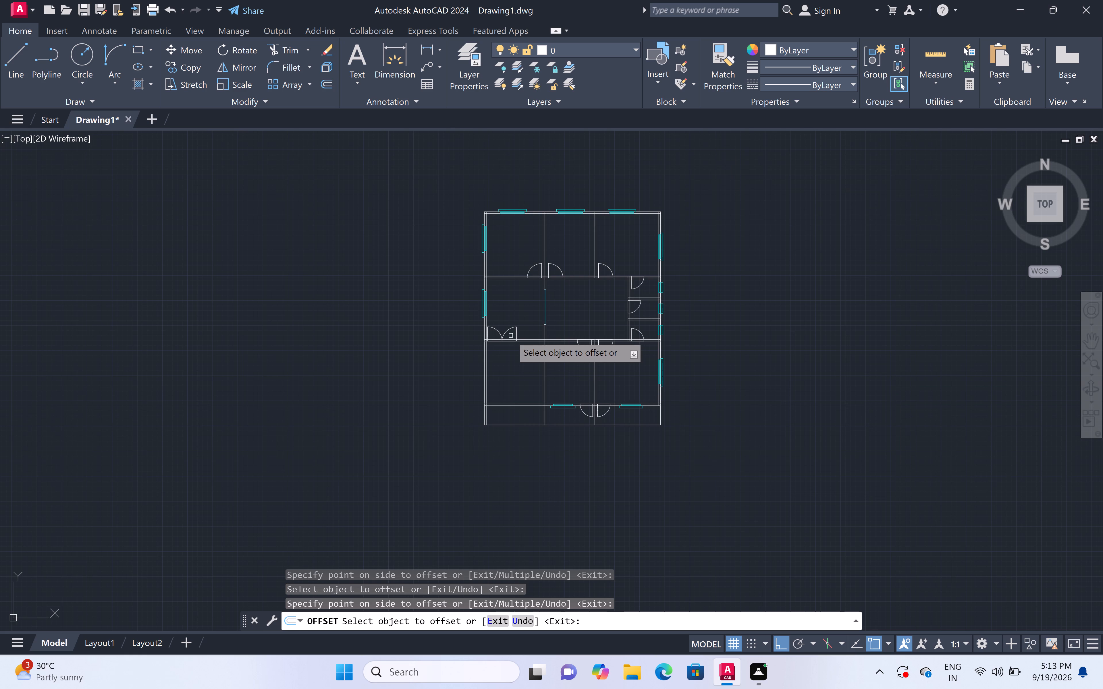
{"action": "scroll", "coordinate": [536, 232], "scroll_direction": "up", "scroll_amount": 4}
{"action": "scroll", "coordinate": [550, 386], "scroll_direction": "down", "scroll_amount": 2}
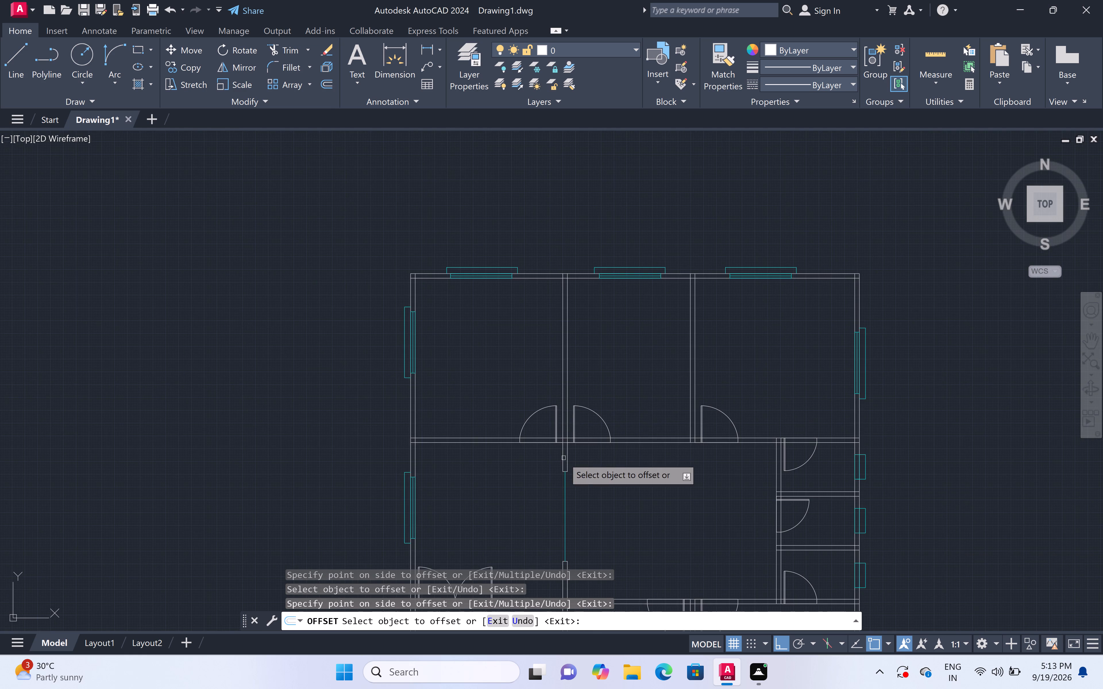
{"action": "scroll", "coordinate": [564, 458], "scroll_direction": "up", "scroll_amount": 3}
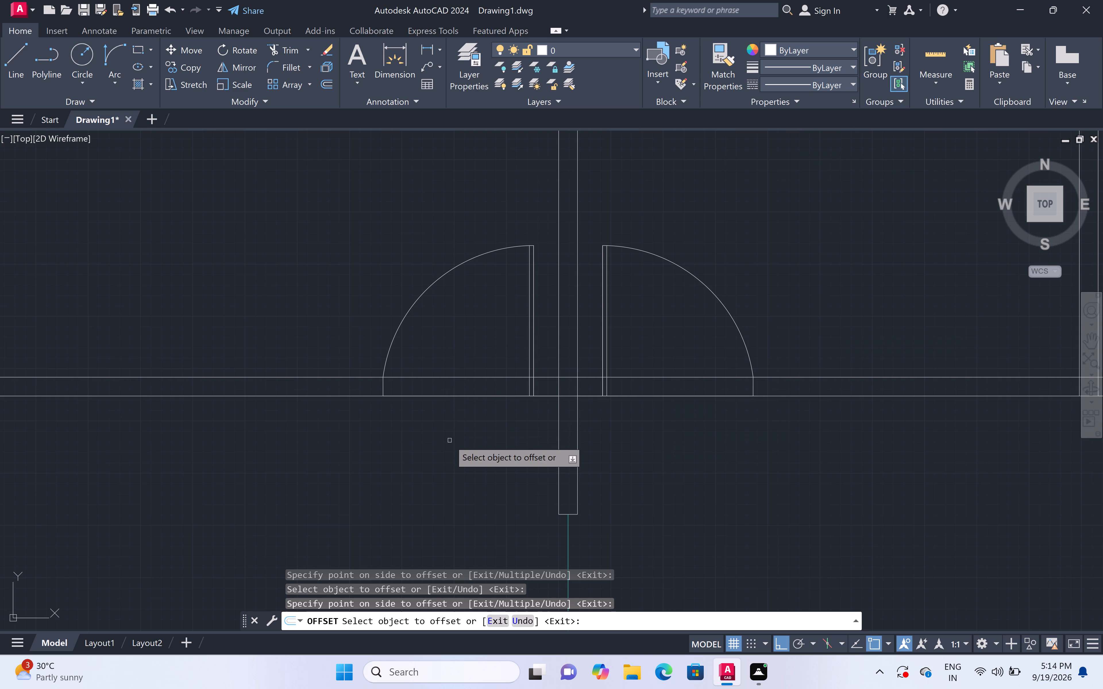
{"action": "key", "text": "Escape"}
{"action": "type", "text": "tr"}
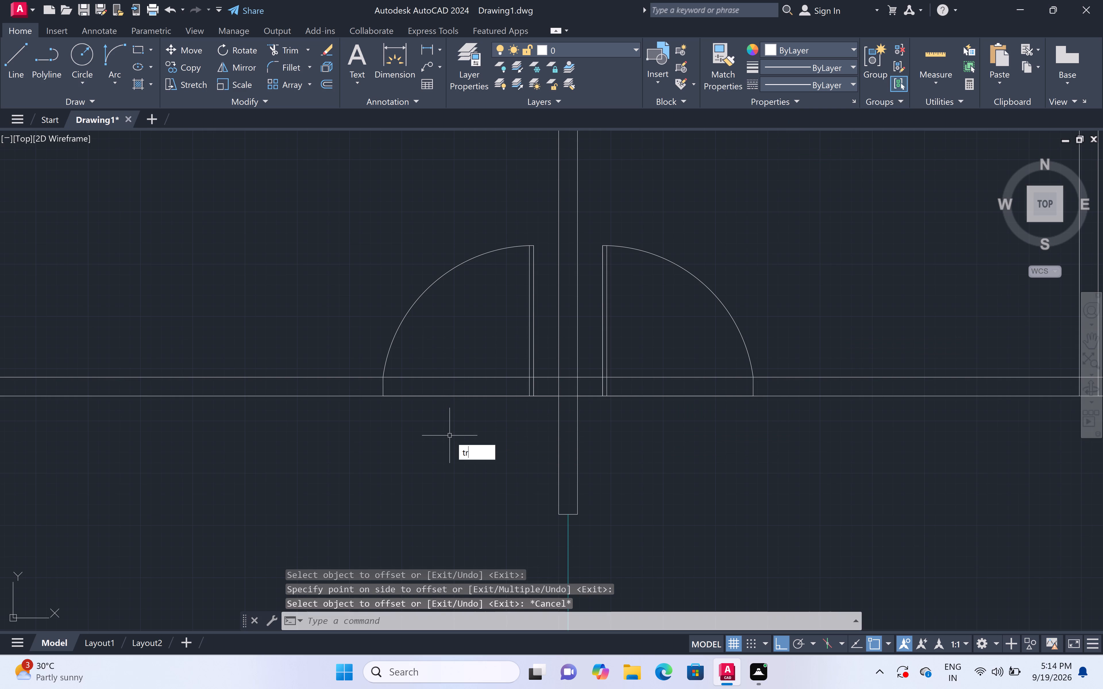
{"action": "key", "text": "space"}
{"action": "scroll", "coordinate": [469, 365], "scroll_direction": "down", "scroll_amount": 5}
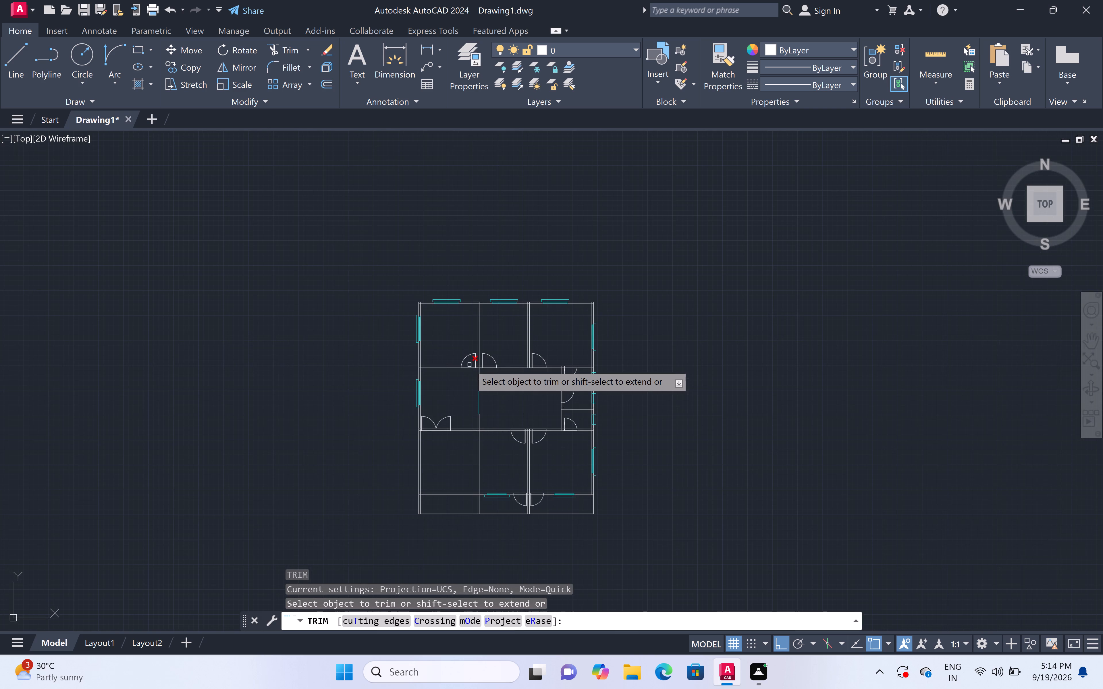
{"action": "scroll", "coordinate": [480, 365], "scroll_direction": "up", "scroll_amount": 6}
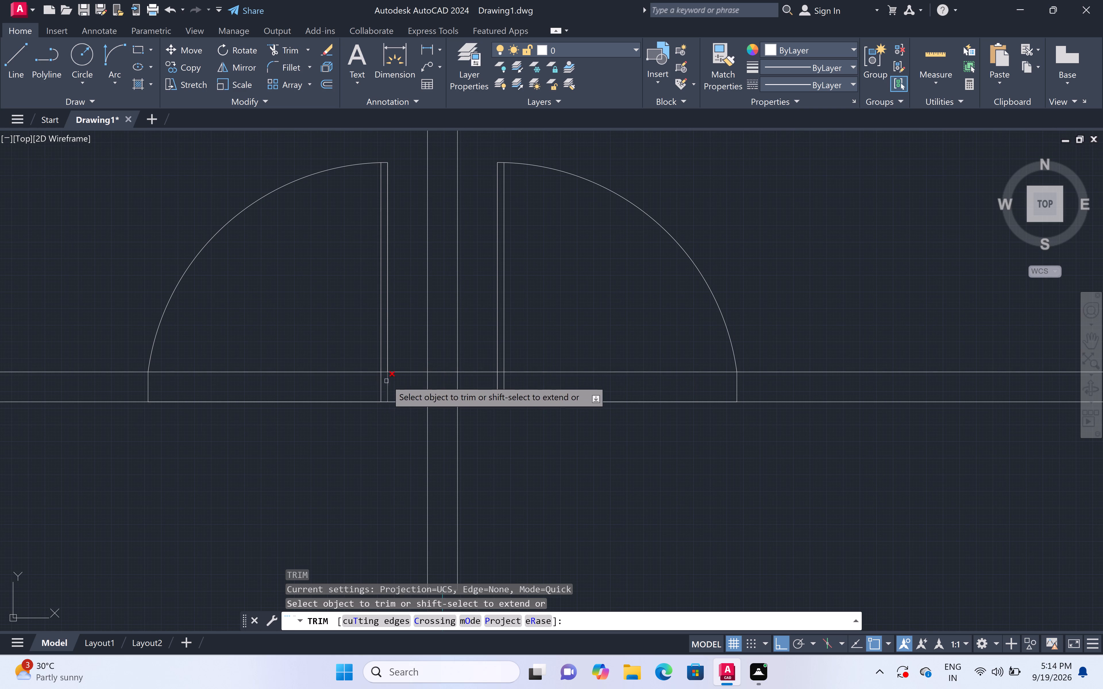
{"action": "scroll", "coordinate": [385, 379], "scroll_direction": "up", "scroll_amount": 3}
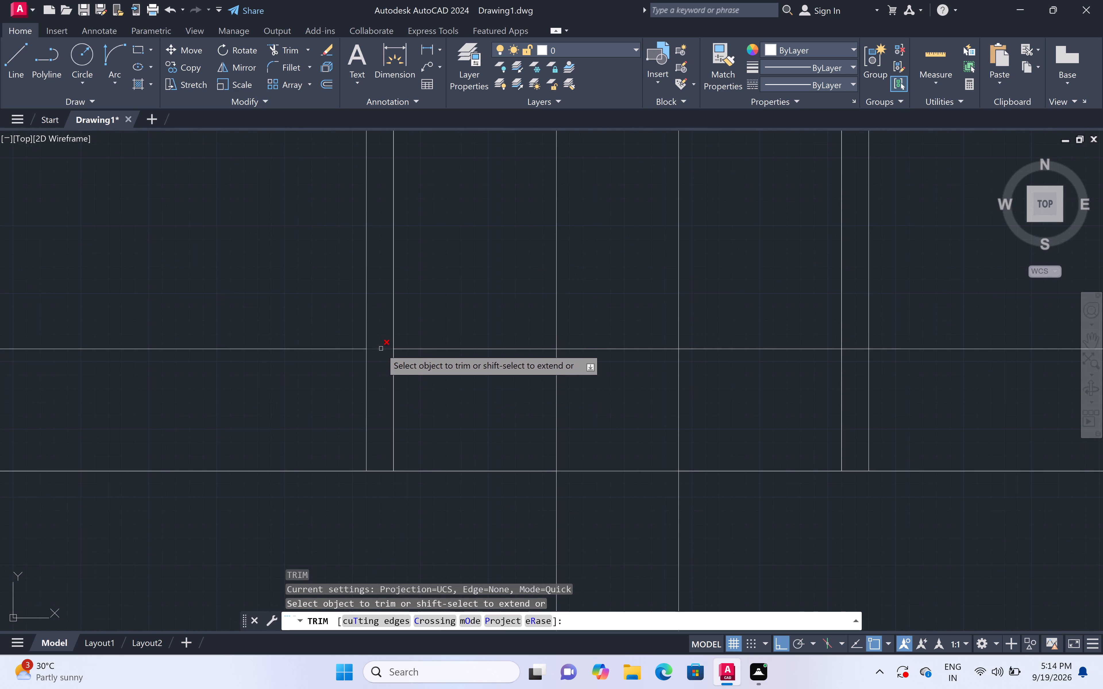
{"action": "left_click", "coordinate": [381, 349]}
{"action": "scroll", "coordinate": [381, 349], "scroll_direction": "down", "scroll_amount": 4}
{"action": "scroll", "coordinate": [455, 349], "scroll_direction": "up", "scroll_amount": 4}
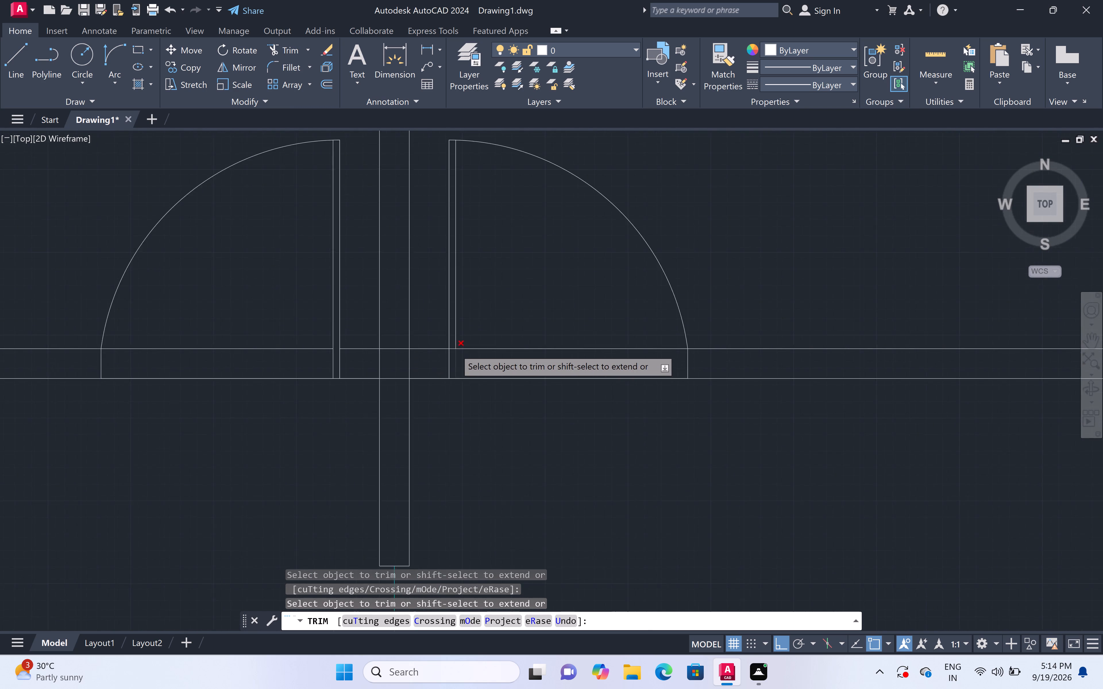
{"action": "left_click", "coordinate": [444, 347]}
Trim the upper wall line between the two leaf lines of the top-right room's door.
{"action": "scroll", "coordinate": [451, 338], "scroll_direction": "down", "scroll_amount": 6}
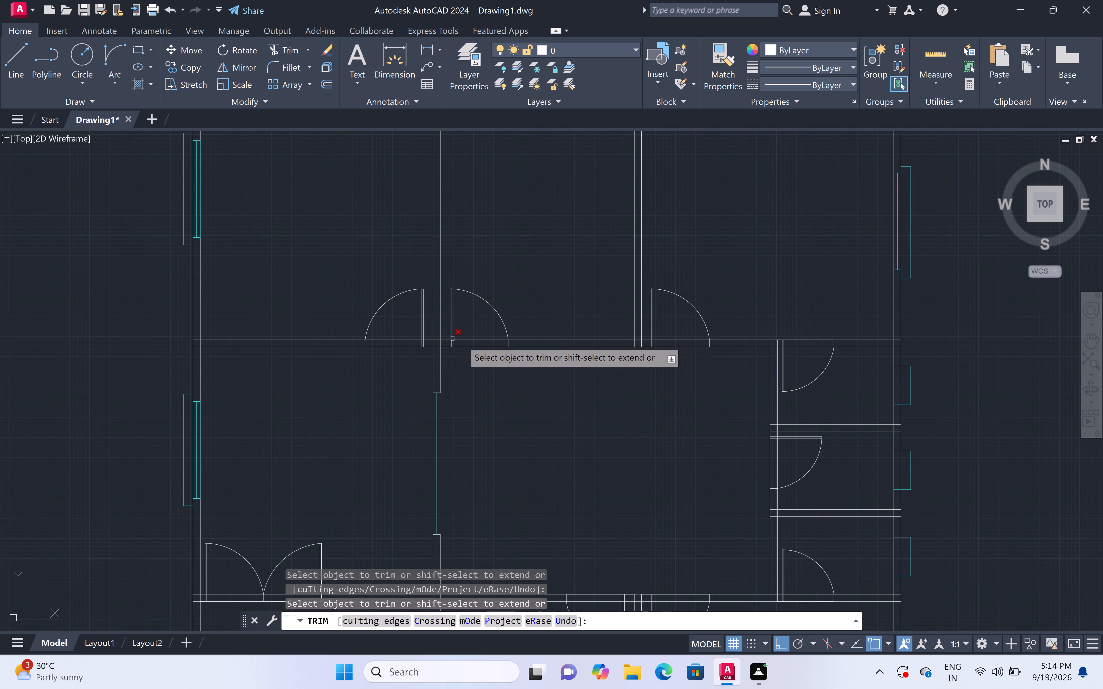
{"action": "scroll", "coordinate": [651, 340], "scroll_direction": "up", "scroll_amount": 5}
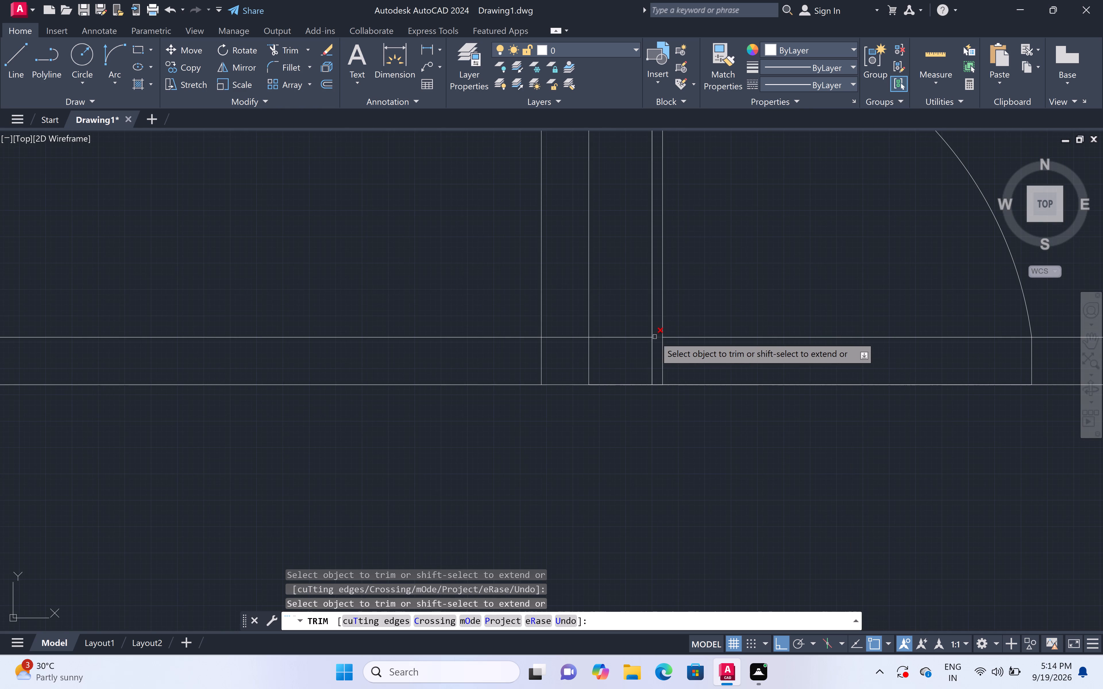
{"action": "scroll", "coordinate": [655, 337], "scroll_direction": "up", "scroll_amount": 2}
{"action": "left_click", "coordinate": [658, 338]}
{"action": "scroll", "coordinate": [658, 337], "scroll_direction": "down", "scroll_amount": 4}
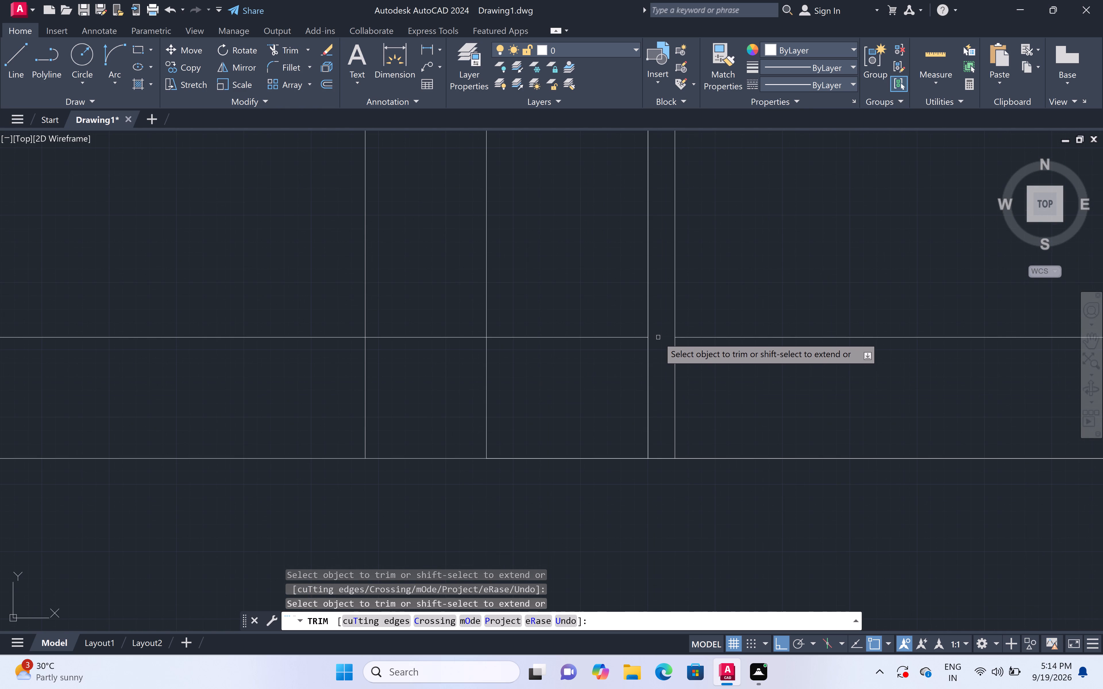
{"action": "scroll", "coordinate": [658, 337], "scroll_direction": "down", "scroll_amount": 5}
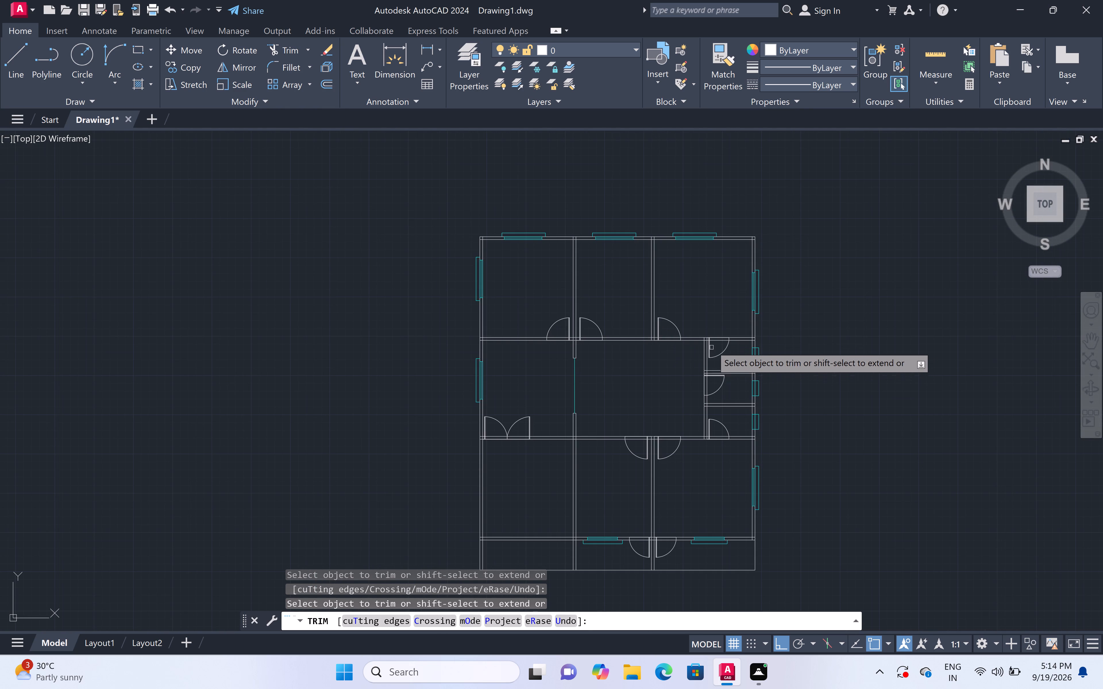
Trim the wall lines crossing between the leaf lines of the upper and middle small east rooms' doors.
{"action": "scroll", "coordinate": [711, 346], "scroll_direction": "up", "scroll_amount": 5}
{"action": "scroll", "coordinate": [681, 292], "scroll_direction": "up", "scroll_amount": 3}
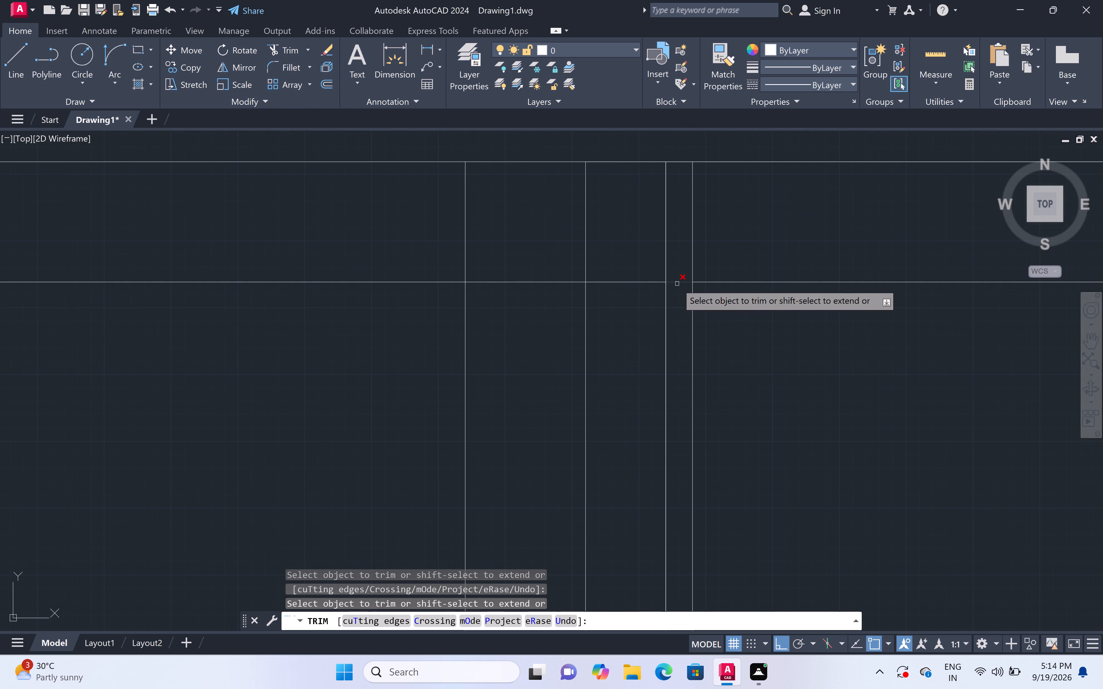
{"action": "left_click", "coordinate": [677, 284]}
{"action": "scroll", "coordinate": [681, 303], "scroll_direction": "down", "scroll_amount": 10}
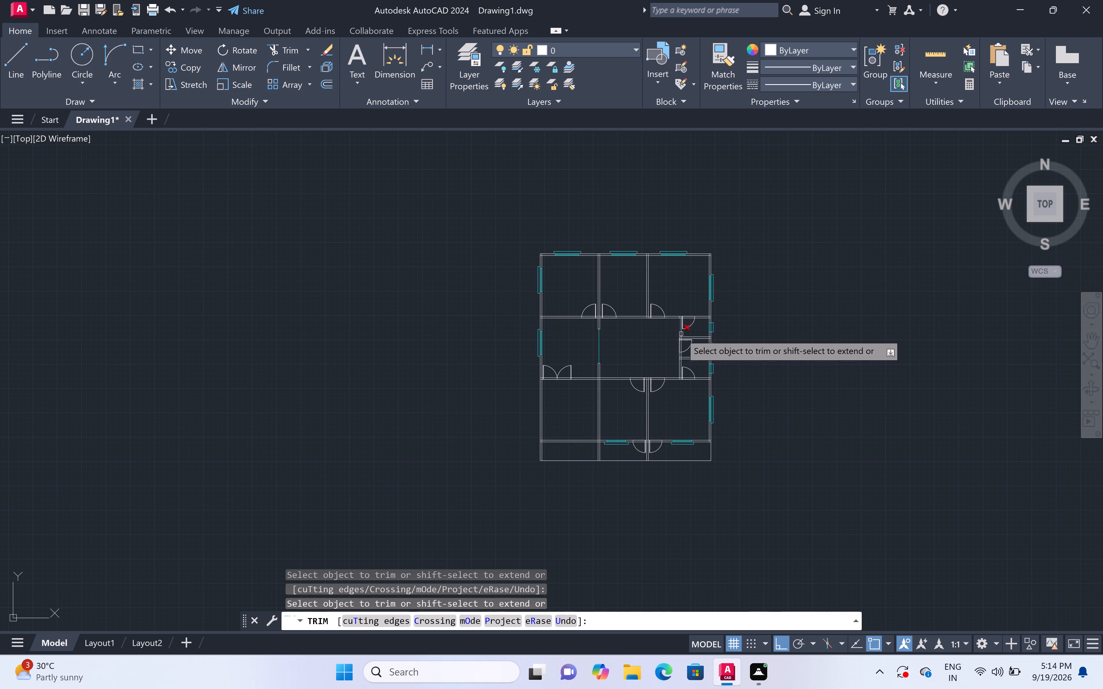
{"action": "scroll", "coordinate": [686, 338], "scroll_direction": "up", "scroll_amount": 5}
{"action": "scroll", "coordinate": [644, 353], "scroll_direction": "up", "scroll_amount": 2}
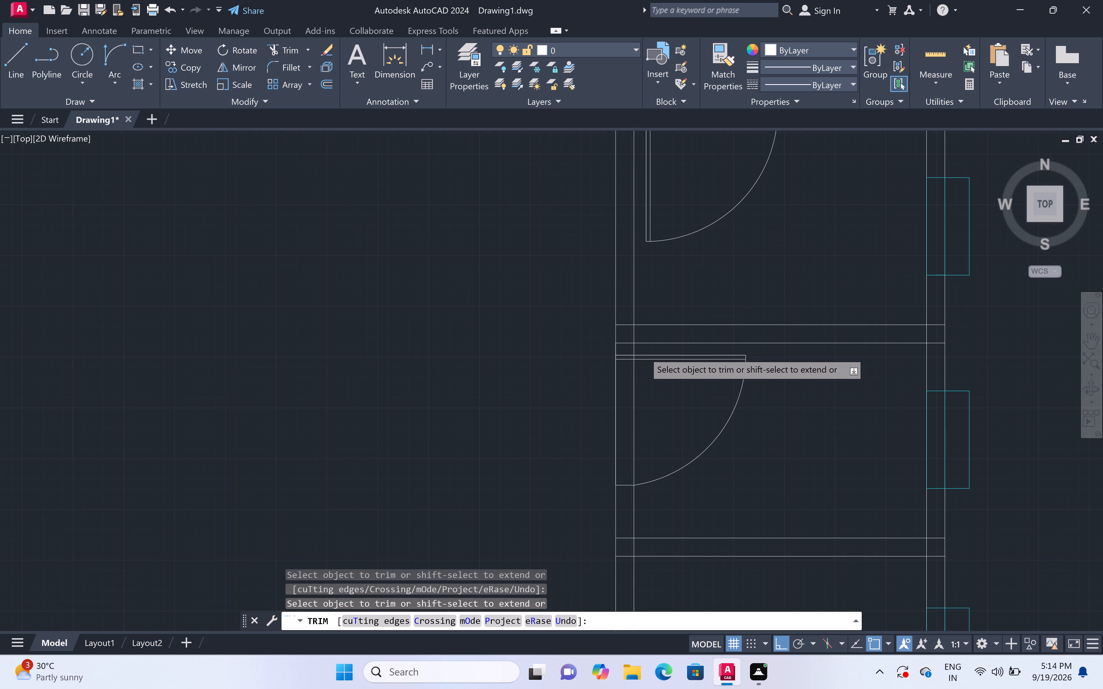
{"action": "scroll", "coordinate": [644, 353], "scroll_direction": "up", "scroll_amount": 1}
{"action": "left_click", "coordinate": [602, 372]}
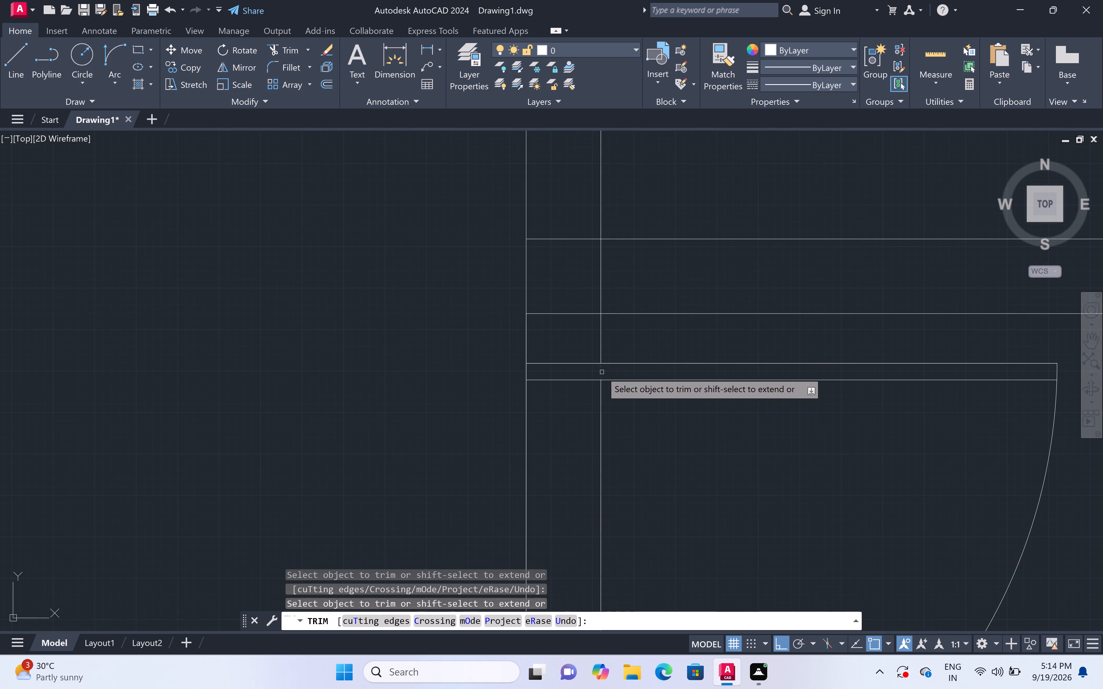
{"action": "scroll", "coordinate": [606, 369], "scroll_direction": "down", "scroll_amount": 8}
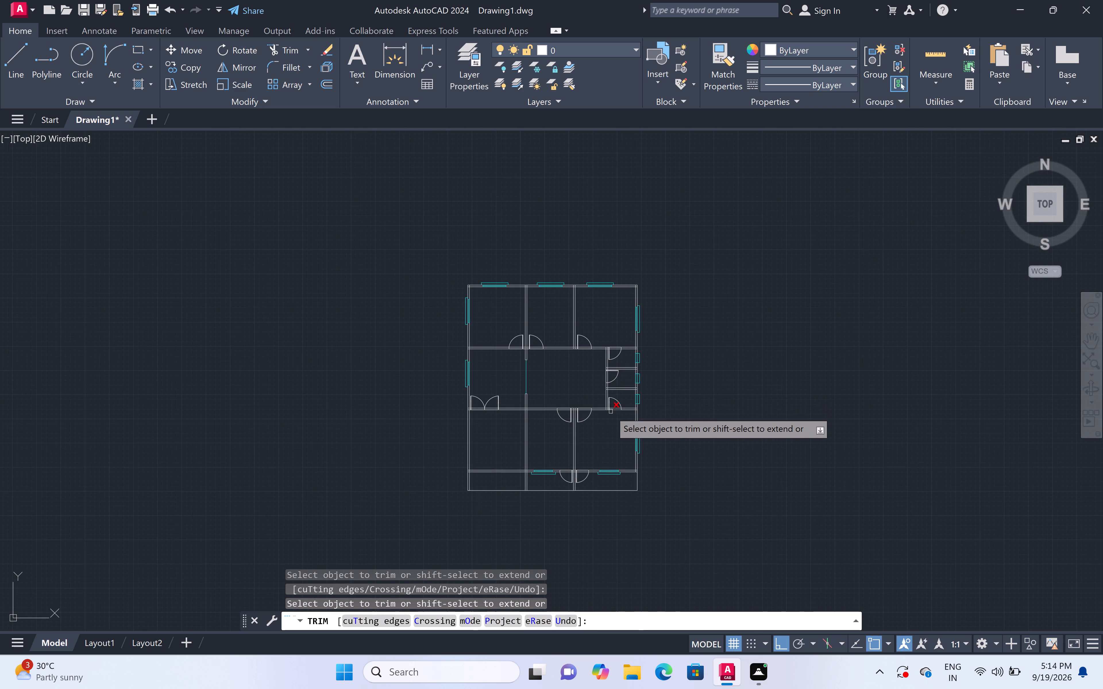
Trim the upper wall line between the two leaf lines of the lowest small east room's door.
{"action": "scroll", "coordinate": [613, 407], "scroll_direction": "up", "scroll_amount": 5}
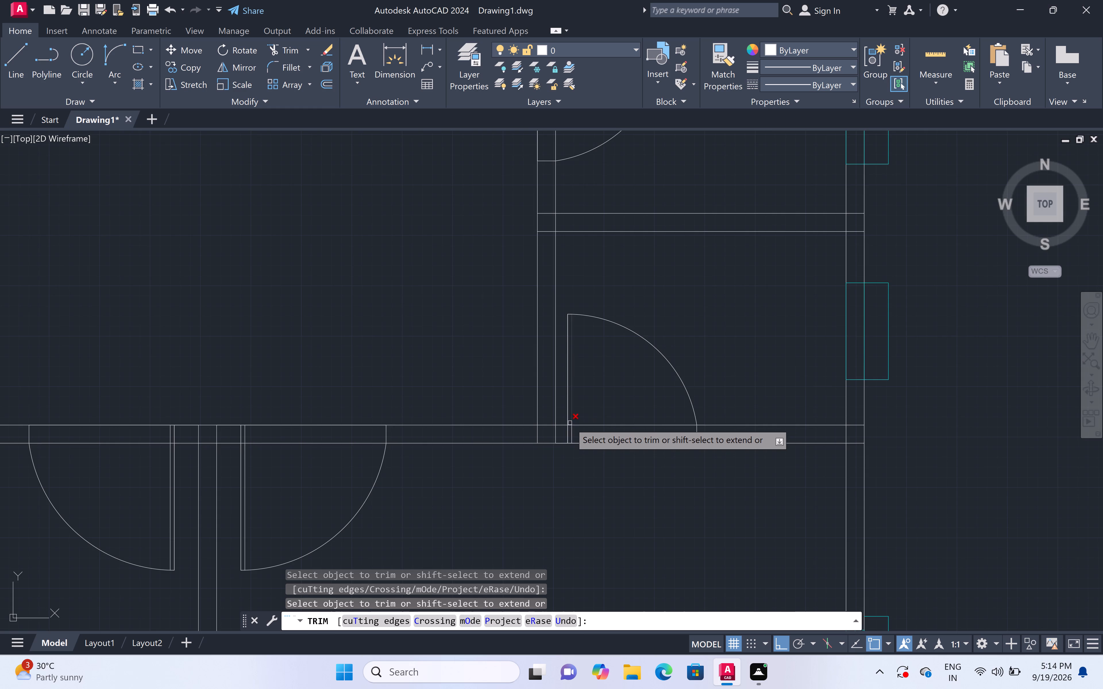
{"action": "scroll", "coordinate": [570, 423], "scroll_direction": "up", "scroll_amount": 5}
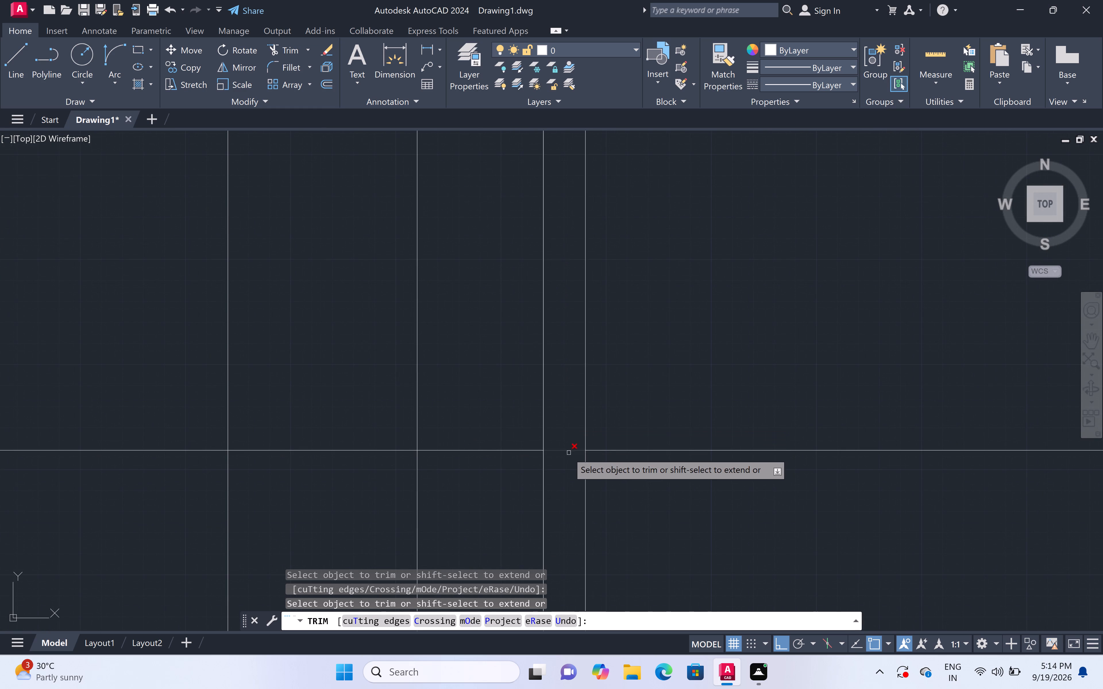
{"action": "double_click", "coordinate": [567, 453]}
{"action": "scroll", "coordinate": [564, 443], "scroll_direction": "down", "scroll_amount": 10}
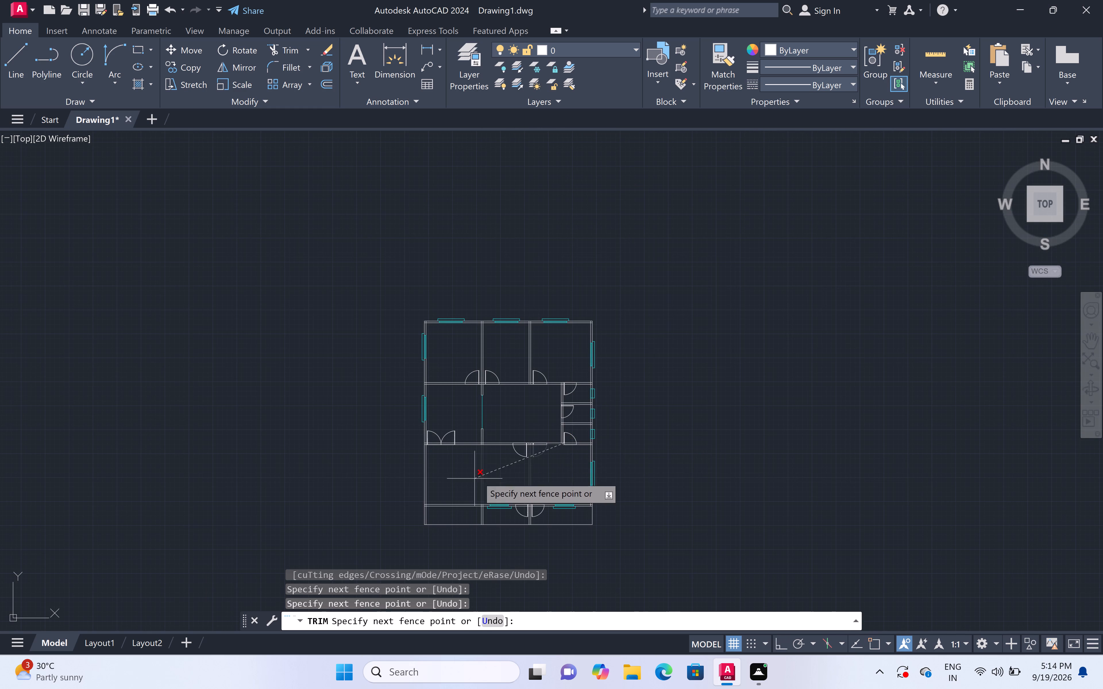
{"action": "scroll", "coordinate": [570, 425], "scroll_direction": "up", "scroll_amount": 5}
{"action": "scroll", "coordinate": [533, 493], "scroll_direction": "down", "scroll_amount": 5}
{"action": "scroll", "coordinate": [531, 506], "scroll_direction": "up", "scroll_amount": 7}
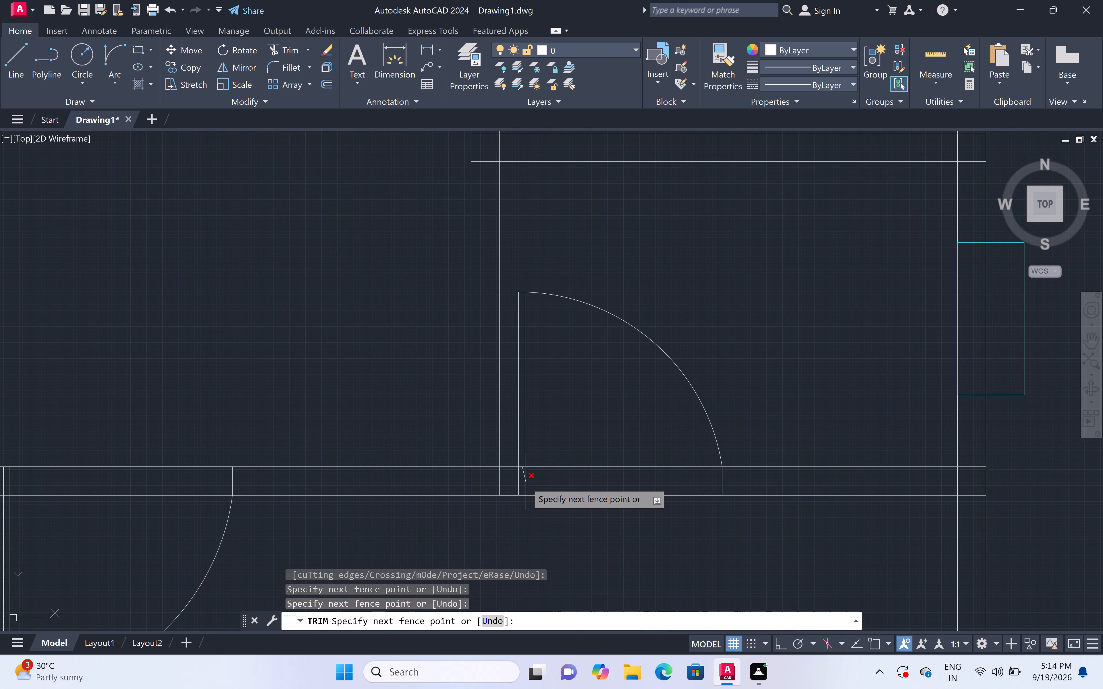
{"action": "scroll", "coordinate": [523, 482], "scroll_direction": "up", "scroll_amount": 3}
{"action": "left_click", "coordinate": [519, 488]}
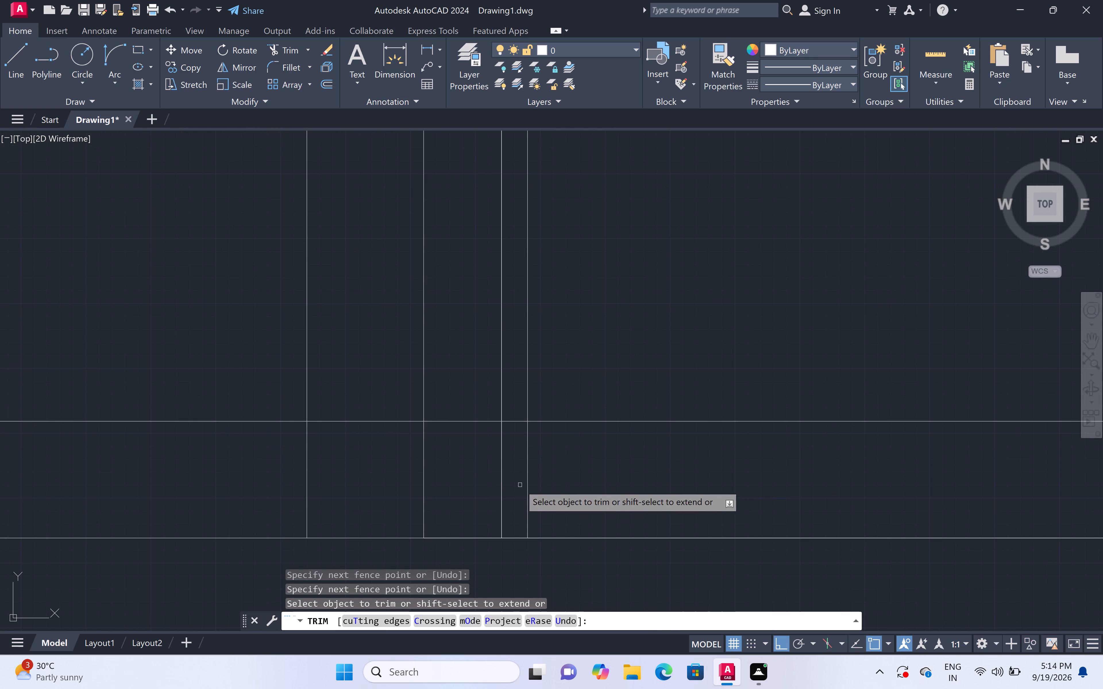
{"action": "left_click", "coordinate": [517, 421]}
{"action": "scroll", "coordinate": [513, 420], "scroll_direction": "down", "scroll_amount": 7}
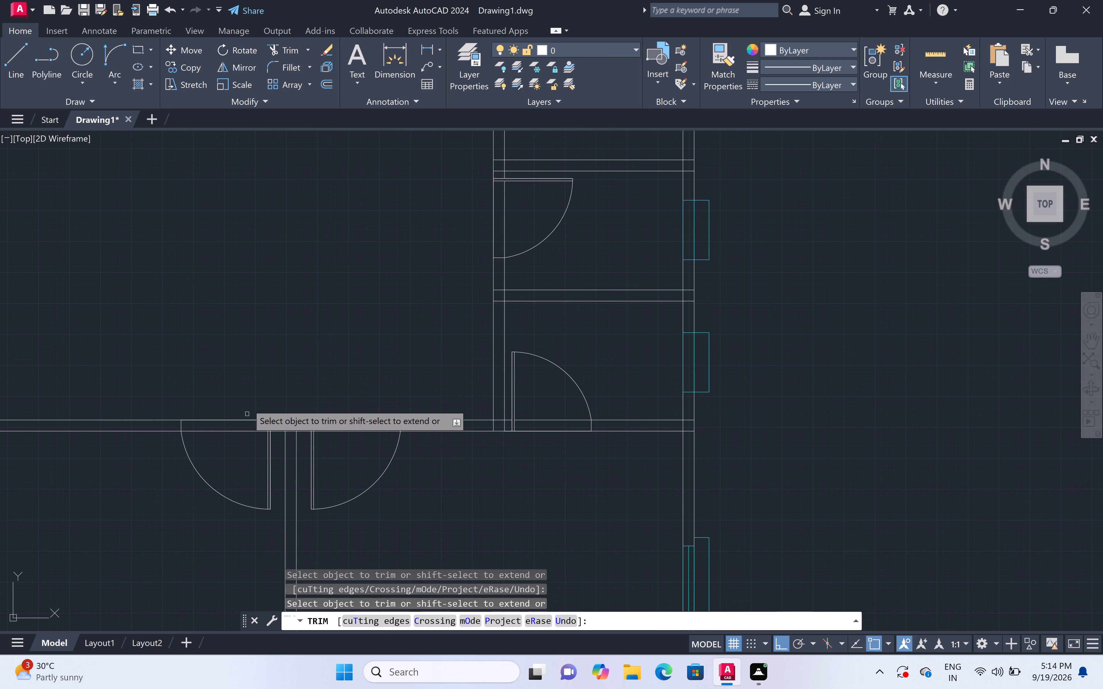
Trim the lower wall line between the leaf lines of the bottom-middle and bottom-right rooms' north doors.
{"action": "scroll", "coordinate": [251, 423], "scroll_direction": "up", "scroll_amount": 1}
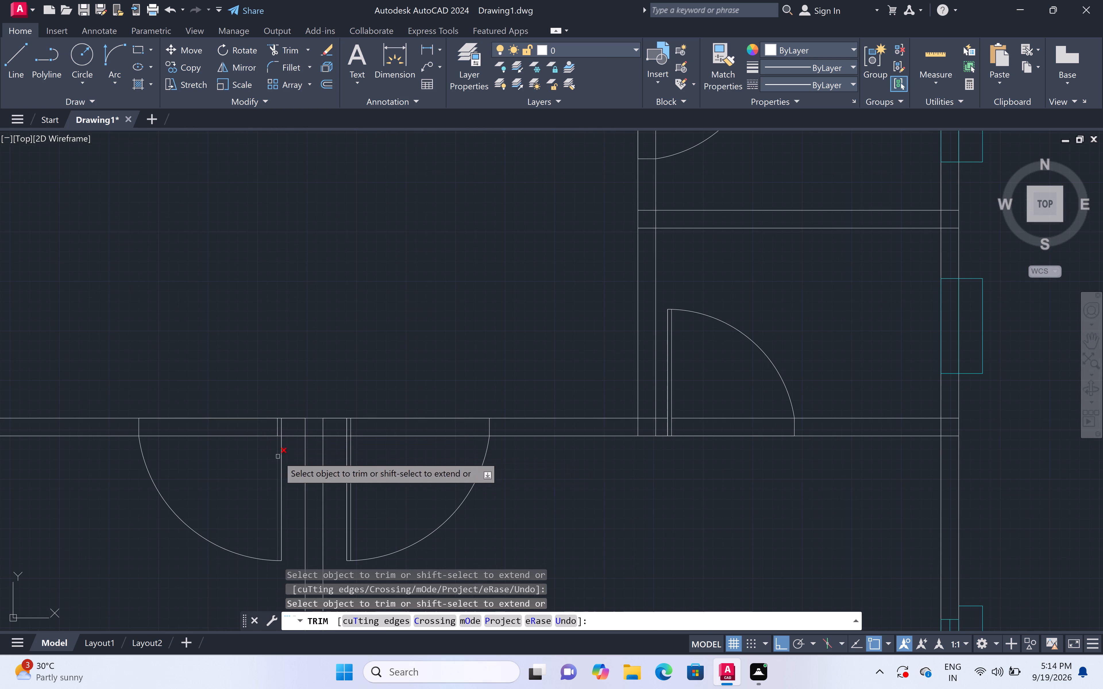
{"action": "scroll", "coordinate": [276, 433], "scroll_direction": "up", "scroll_amount": 5}
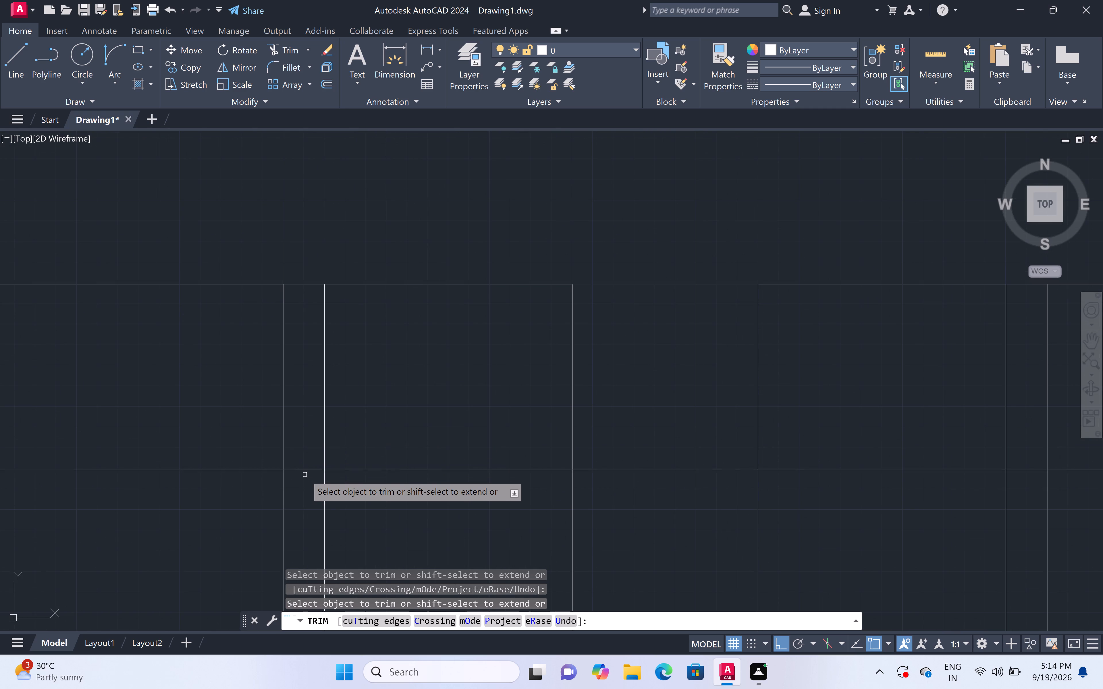
{"action": "left_click", "coordinate": [302, 468]}
{"action": "scroll", "coordinate": [318, 441], "scroll_direction": "down", "scroll_amount": 6}
{"action": "scroll", "coordinate": [366, 442], "scroll_direction": "down", "scroll_amount": 2}
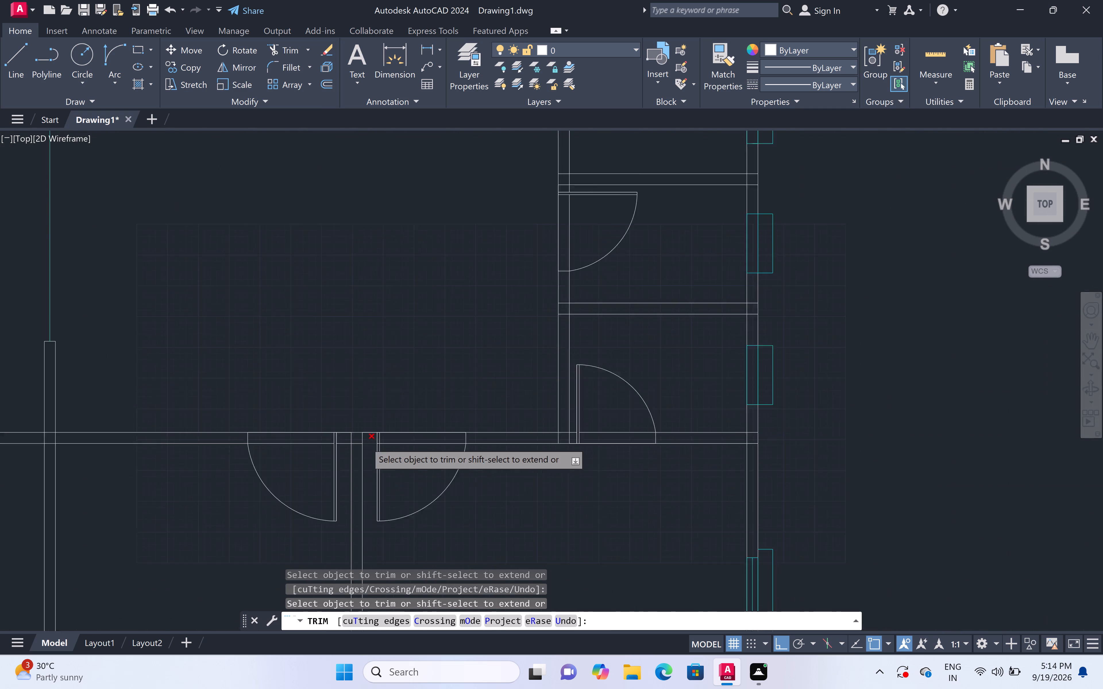
{"action": "scroll", "coordinate": [375, 444], "scroll_direction": "up", "scroll_amount": 6}
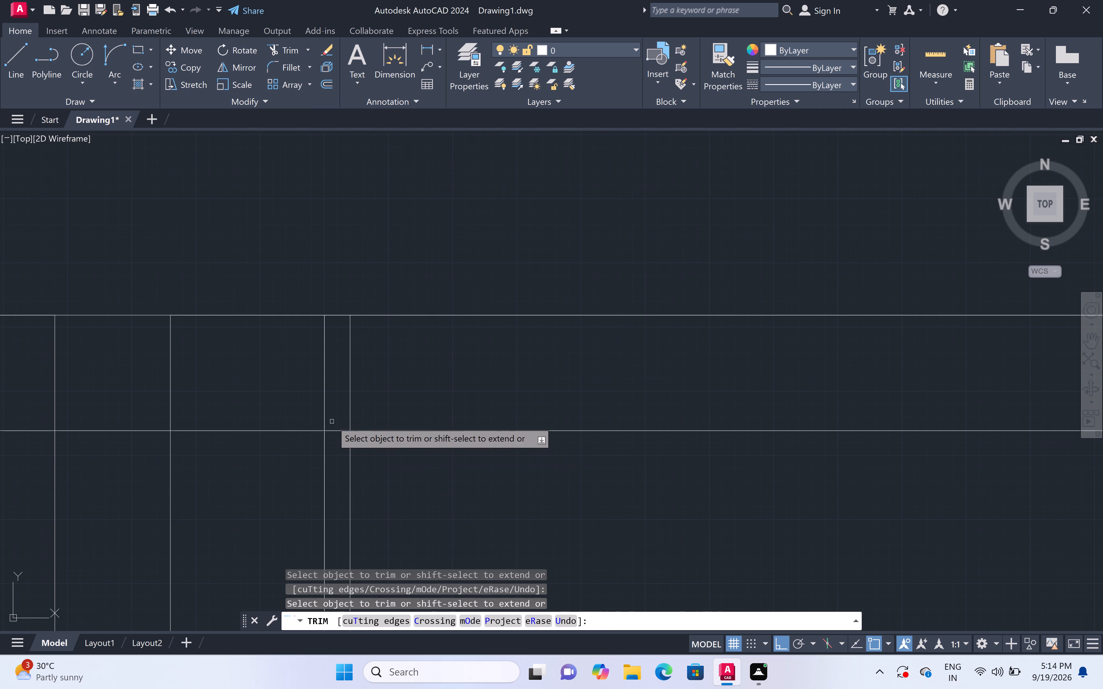
{"action": "left_click", "coordinate": [337, 431]}
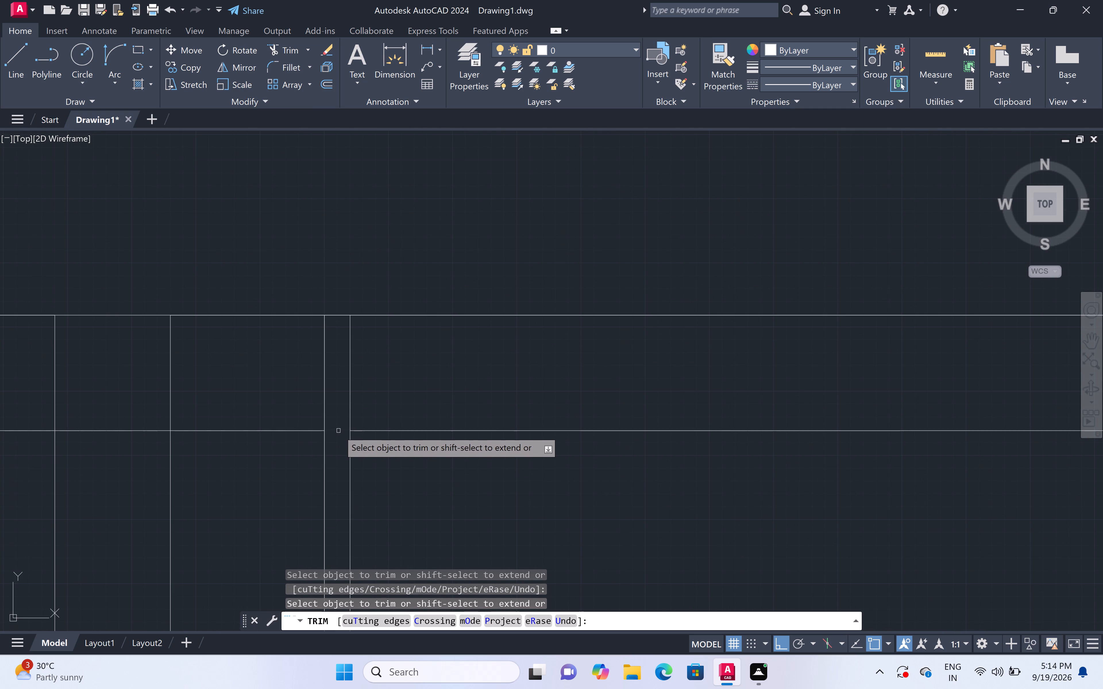
{"action": "scroll", "coordinate": [356, 442], "scroll_direction": "down", "scroll_amount": 6}
{"action": "scroll", "coordinate": [395, 458], "scroll_direction": "down", "scroll_amount": 5}
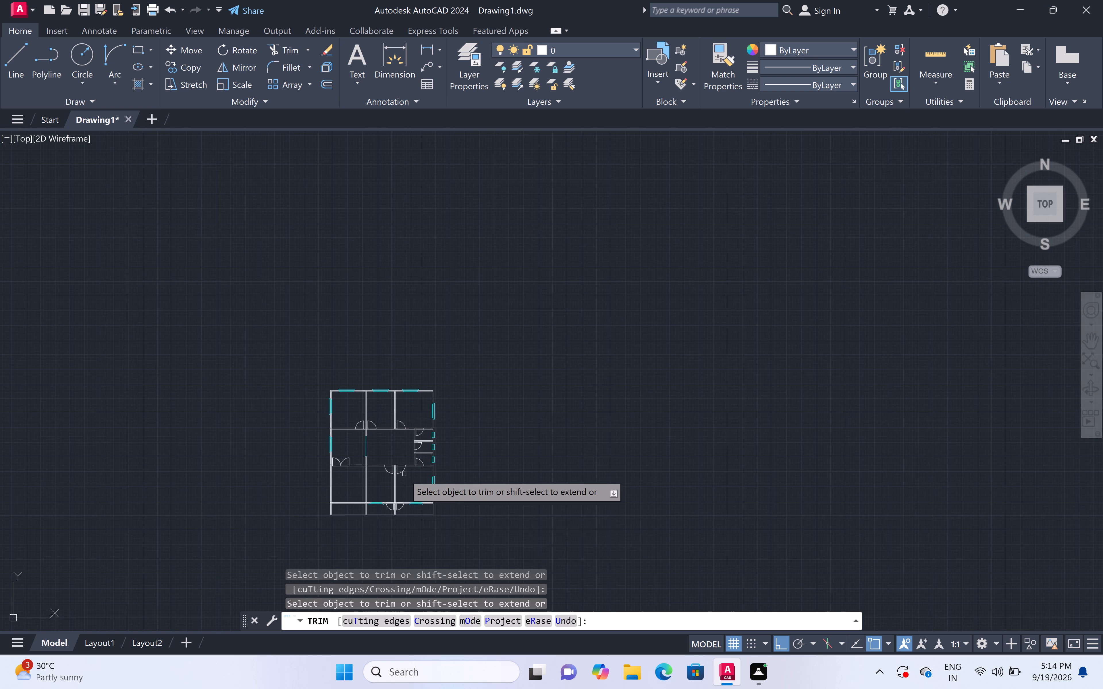
Trim the lower wall line between the leaf lines of the bottom-middle and bottom-right rooms' south doors.
{"action": "scroll", "coordinate": [400, 513], "scroll_direction": "up", "scroll_amount": 6}
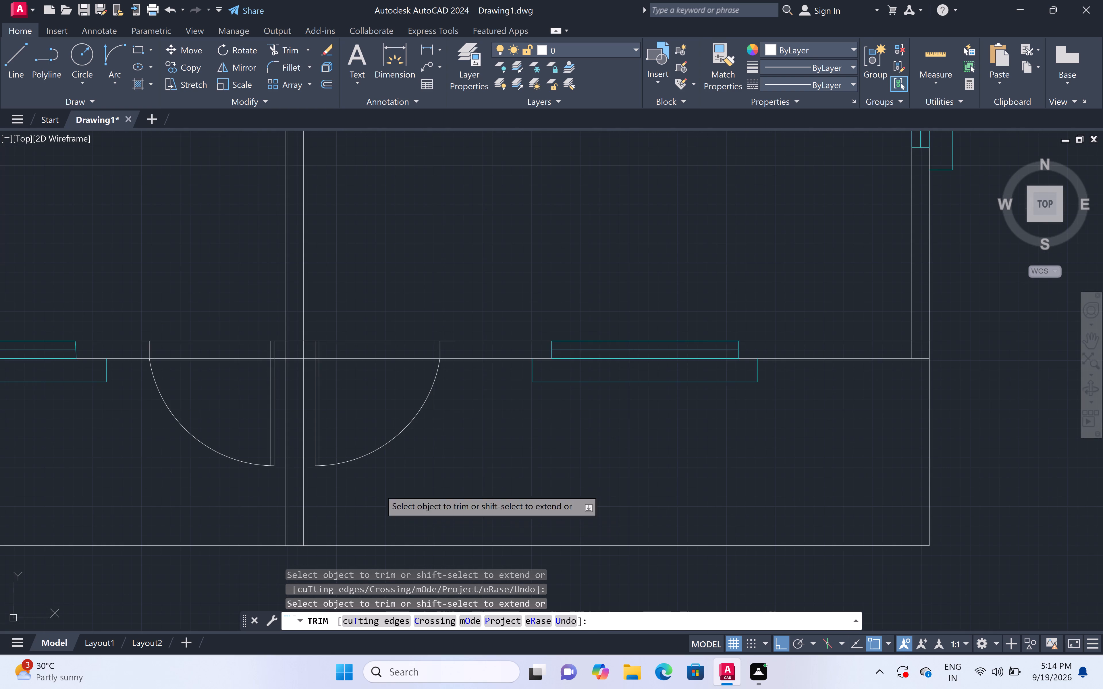
{"action": "scroll", "coordinate": [225, 341], "scroll_direction": "up", "scroll_amount": 3}
{"action": "scroll", "coordinate": [391, 409], "scroll_direction": "down", "scroll_amount": 1}
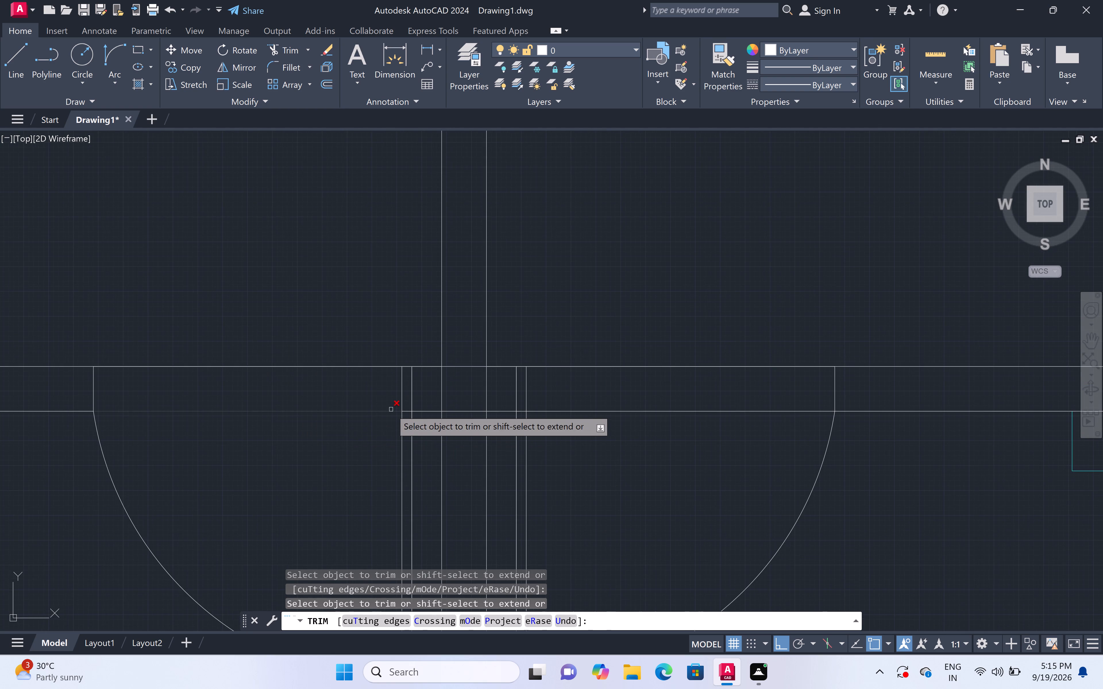
{"action": "scroll", "coordinate": [405, 411], "scroll_direction": "up", "scroll_amount": 3}
{"action": "left_click", "coordinate": [408, 416]}
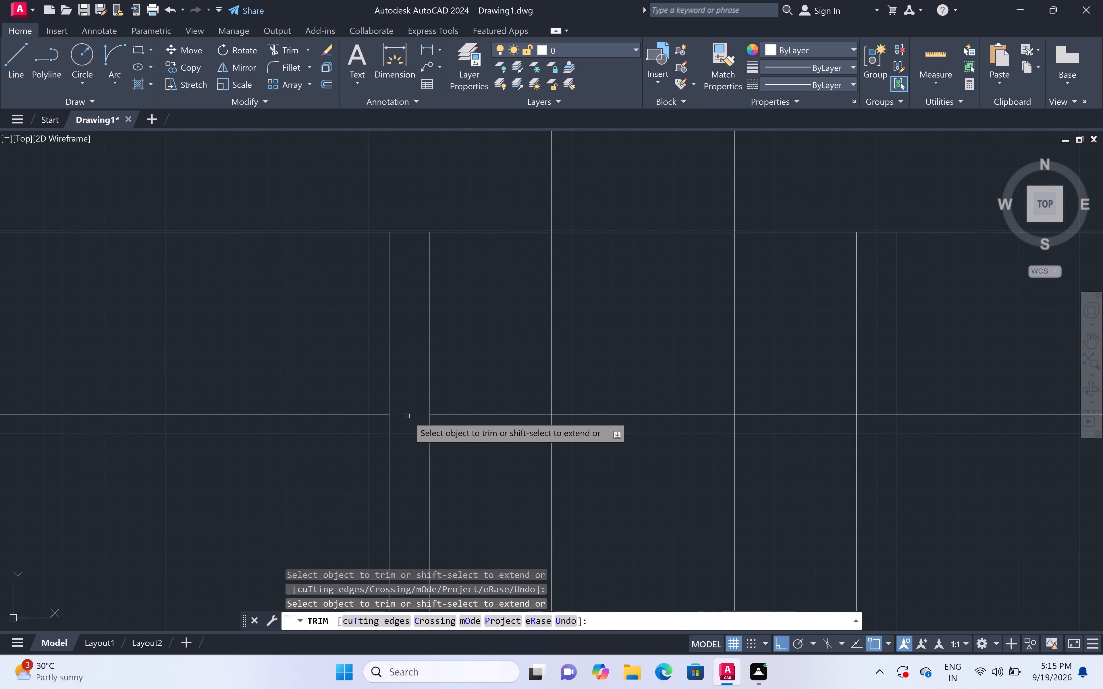
{"action": "scroll", "coordinate": [408, 416], "scroll_direction": "down", "scroll_amount": 5}
{"action": "scroll", "coordinate": [455, 417], "scroll_direction": "up", "scroll_amount": 5}
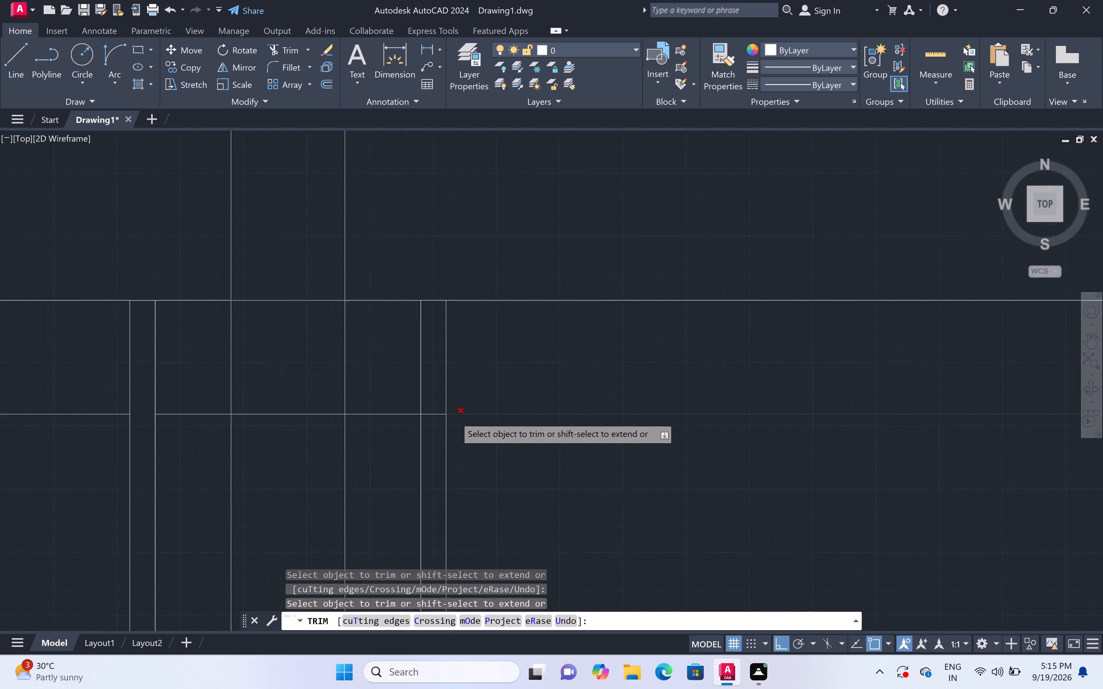
{"action": "left_click", "coordinate": [418, 415]}
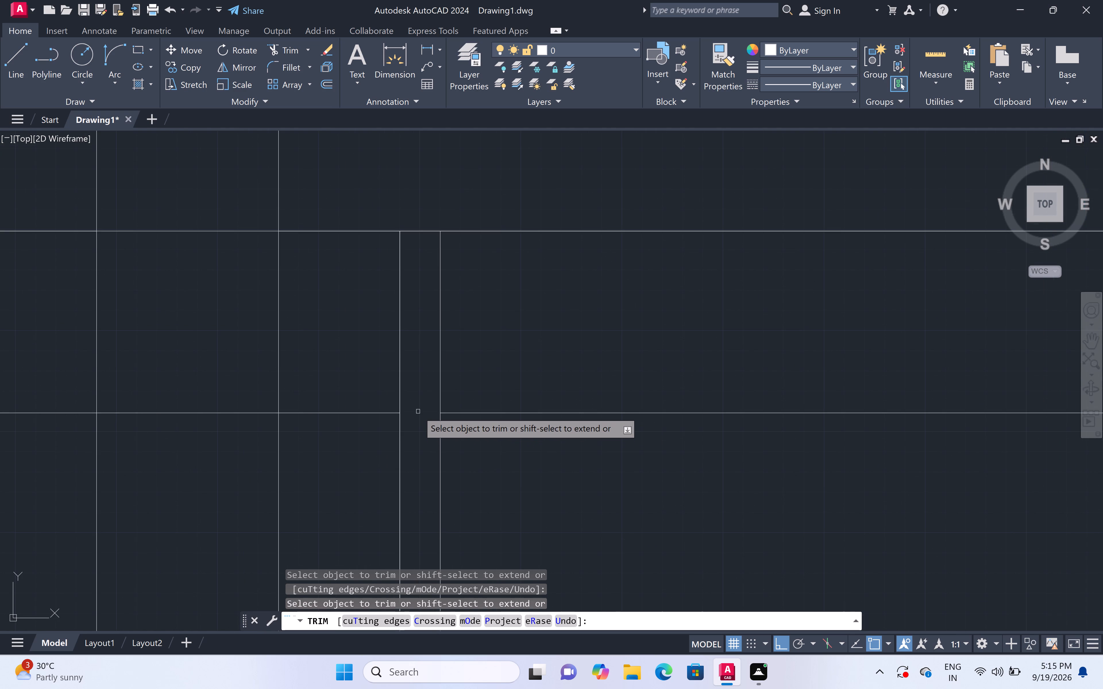
{"action": "scroll", "coordinate": [418, 411], "scroll_direction": "down", "scroll_amount": 11}
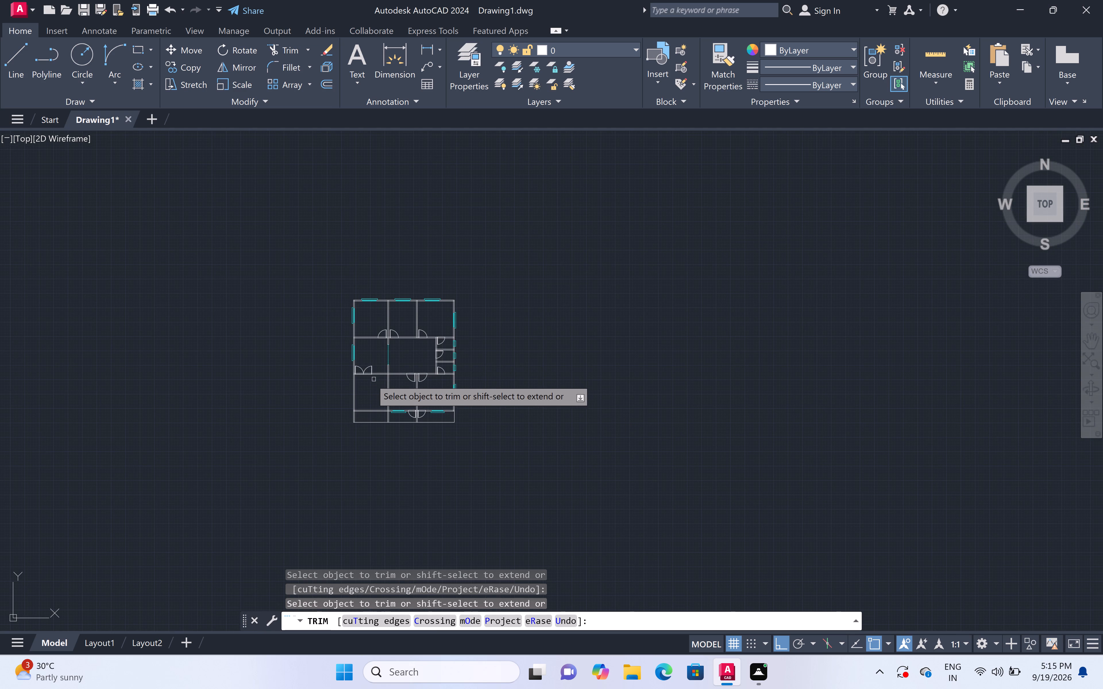
Trim the upper wall line between the leaf lines on both sides of the middle-left room's double door.
{"action": "scroll", "coordinate": [357, 372], "scroll_direction": "up", "scroll_amount": 11}
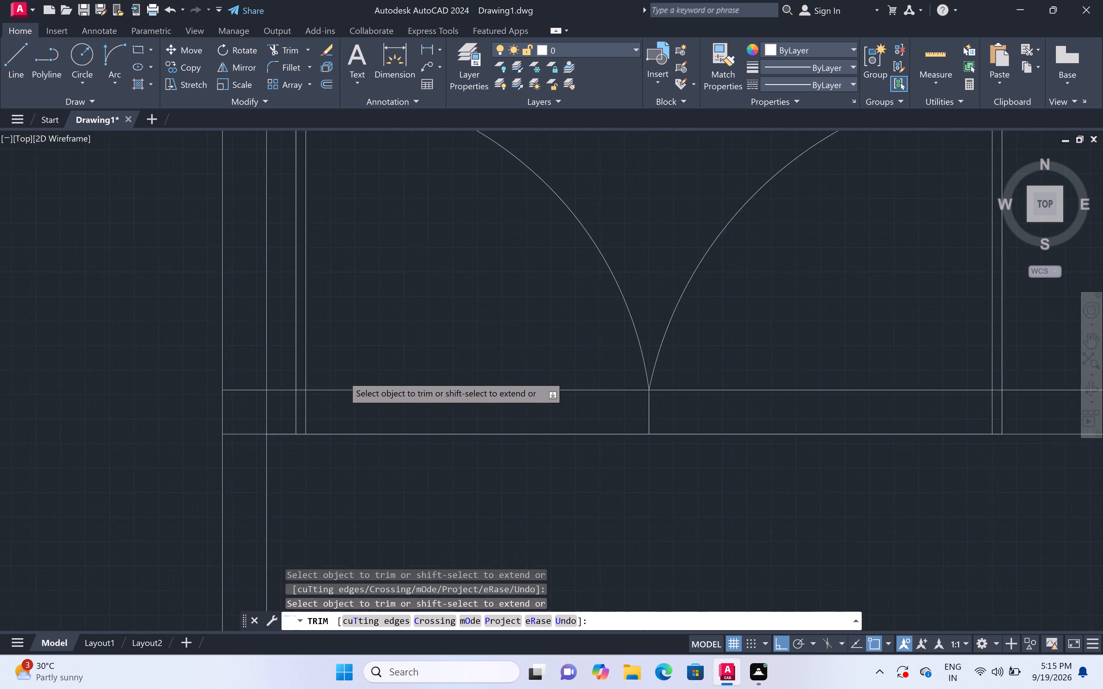
{"action": "scroll", "coordinate": [280, 398], "scroll_direction": "up", "scroll_amount": 3}
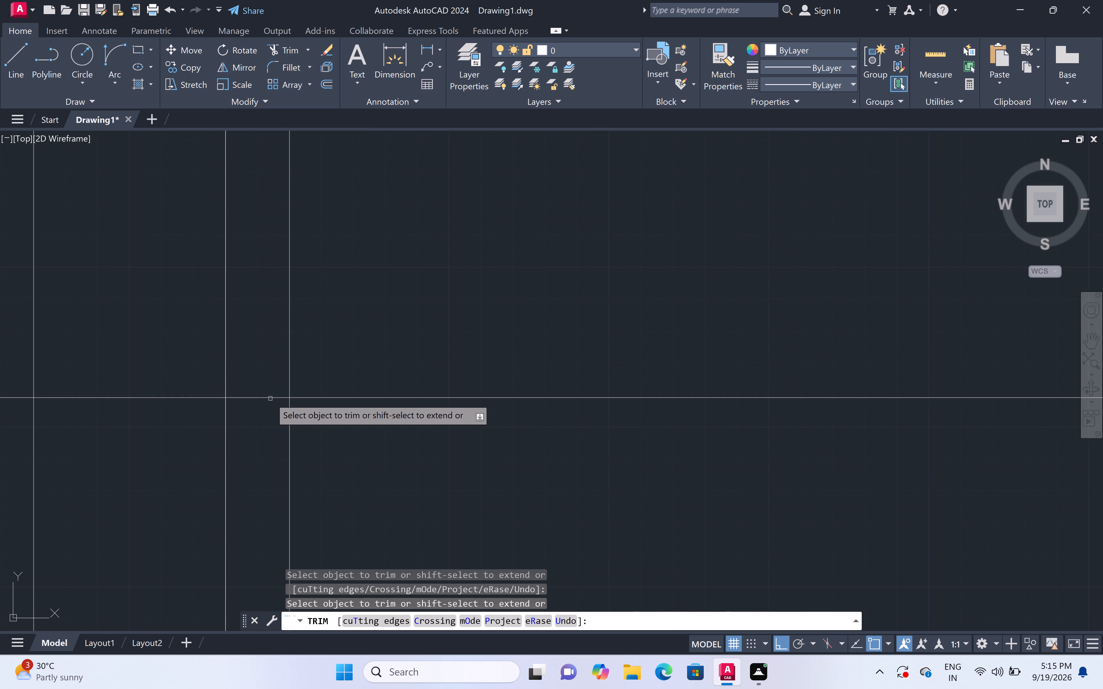
{"action": "left_click", "coordinate": [269, 398]}
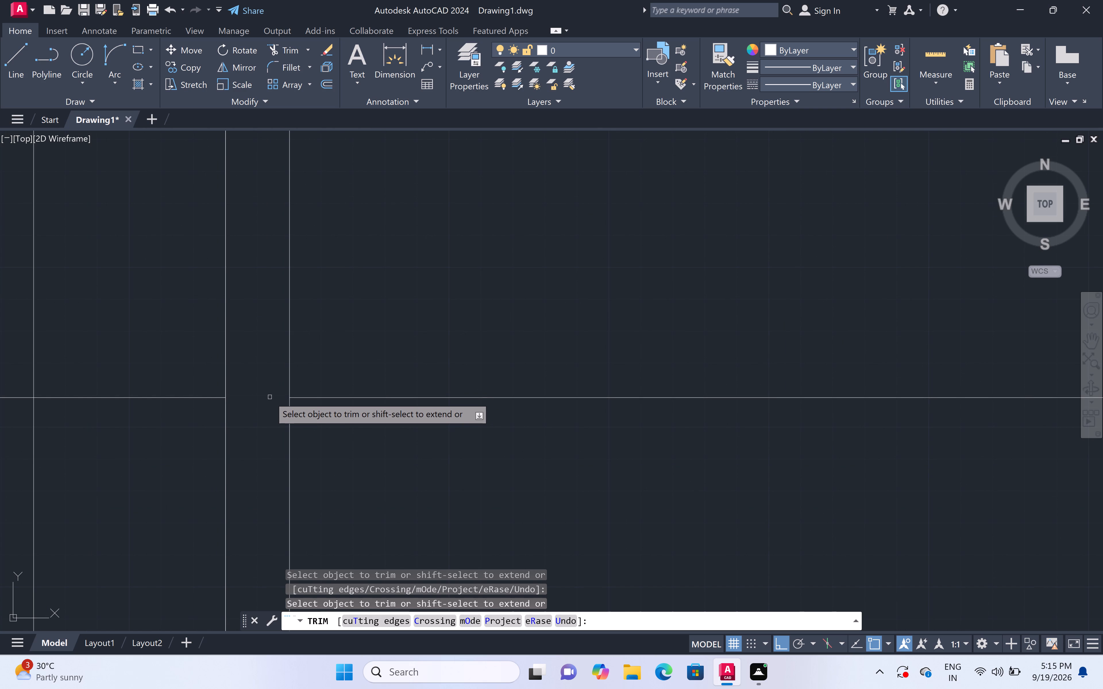
{"action": "scroll", "coordinate": [270, 397], "scroll_direction": "down", "scroll_amount": 6}
{"action": "scroll", "coordinate": [468, 402], "scroll_direction": "down", "scroll_amount": 3}
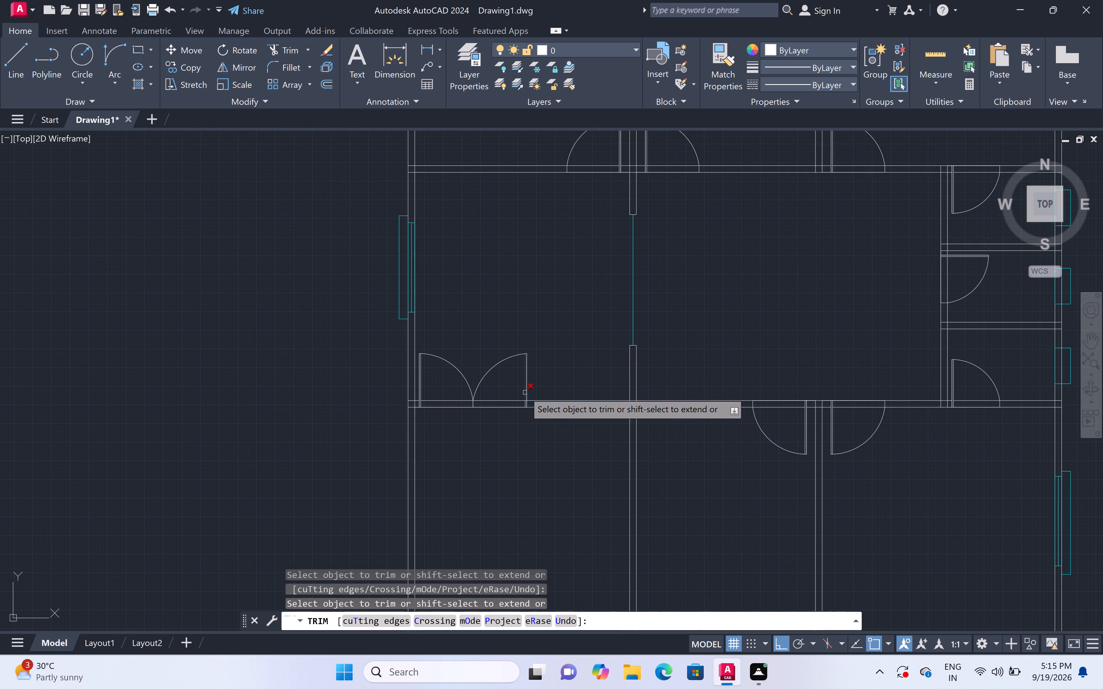
{"action": "scroll", "coordinate": [525, 392], "scroll_direction": "up", "scroll_amount": 5}
{"action": "scroll", "coordinate": [515, 483], "scroll_direction": "up", "scroll_amount": 3}
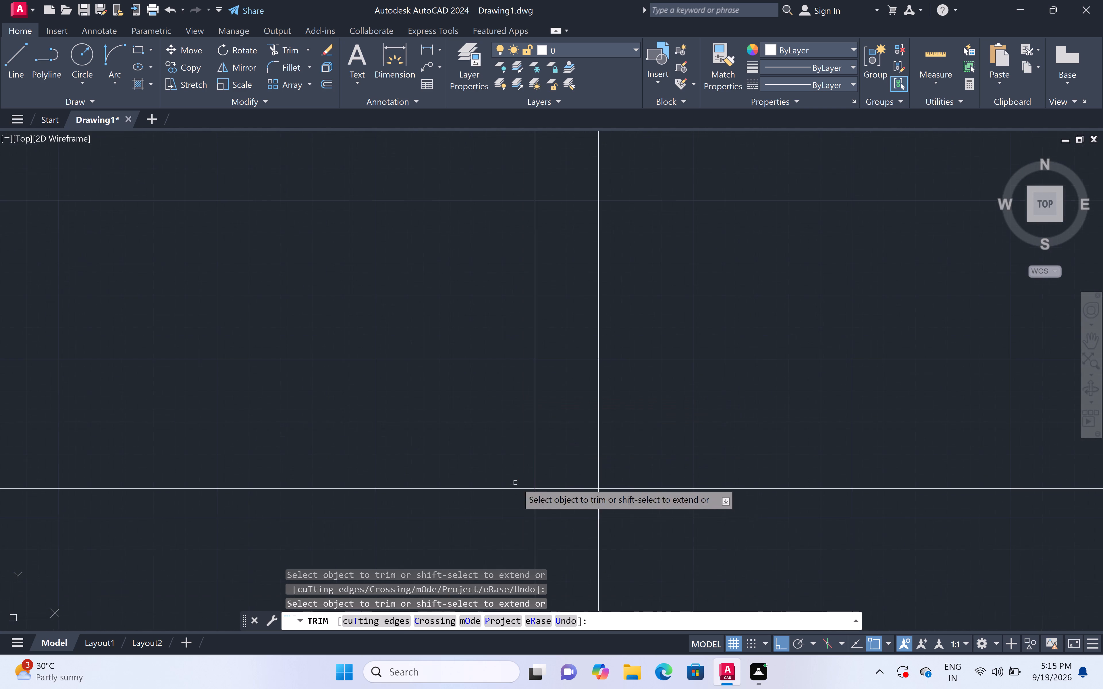
{"action": "left_click", "coordinate": [559, 490]}
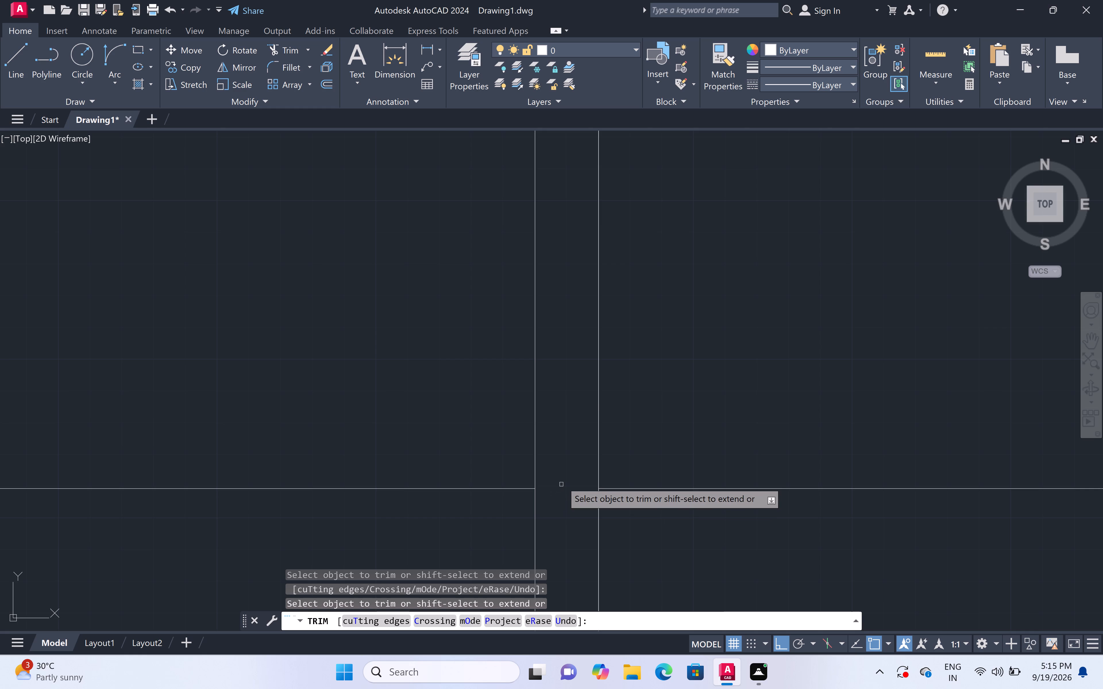
{"action": "scroll", "coordinate": [562, 476], "scroll_direction": "down", "scroll_amount": 6}
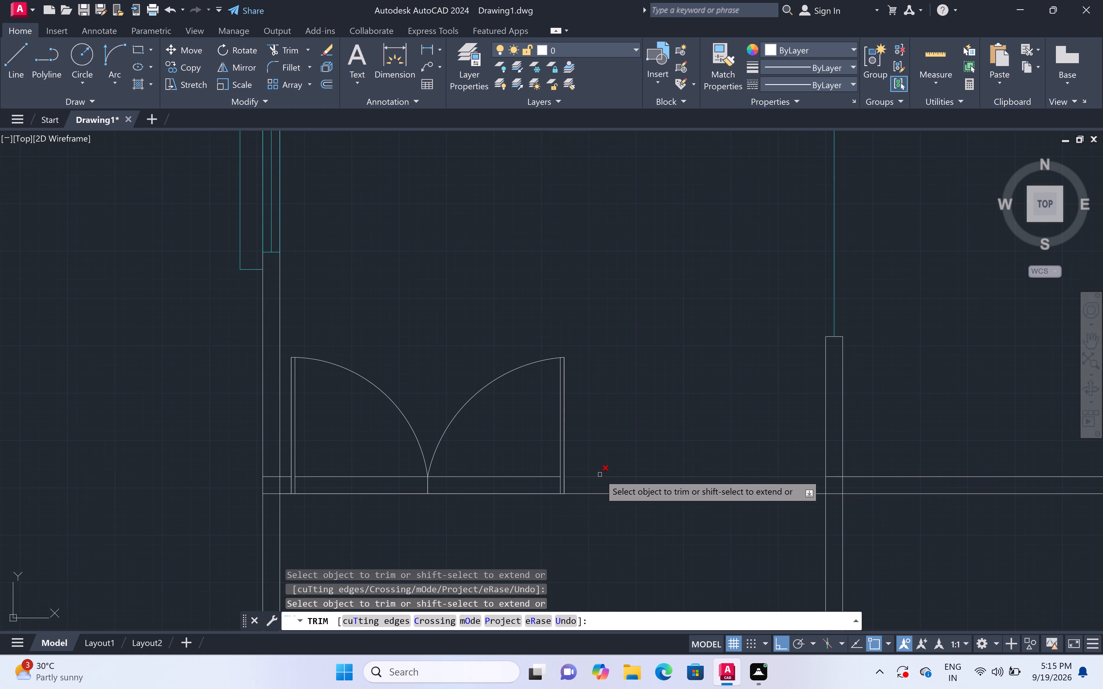
{"action": "key", "text": "Escape"}
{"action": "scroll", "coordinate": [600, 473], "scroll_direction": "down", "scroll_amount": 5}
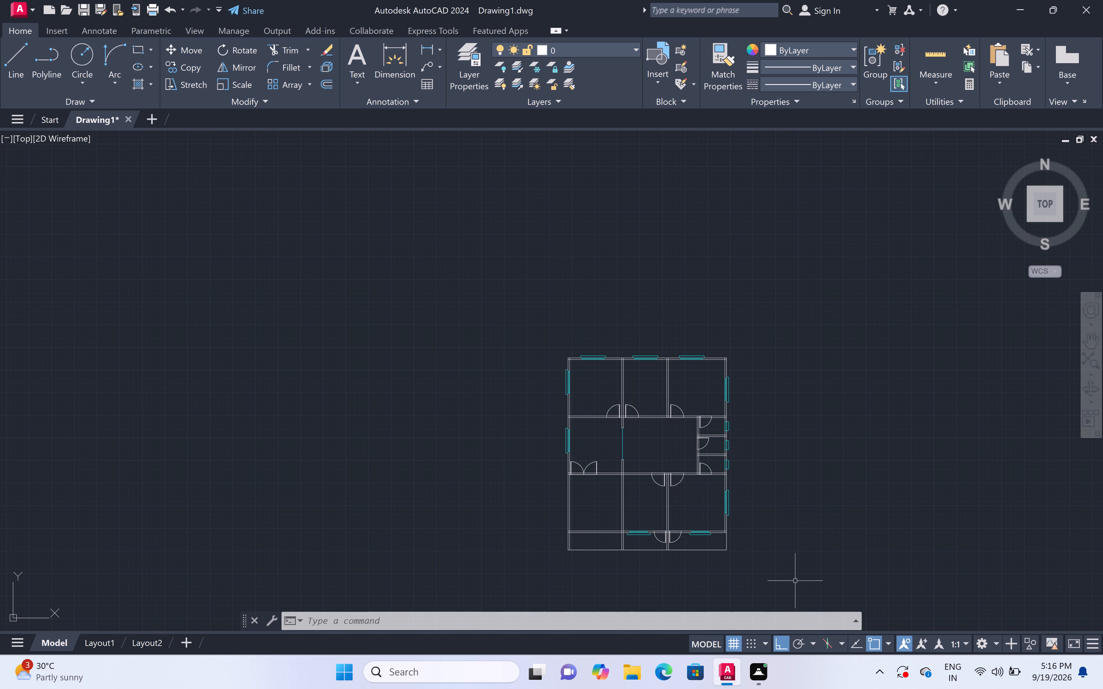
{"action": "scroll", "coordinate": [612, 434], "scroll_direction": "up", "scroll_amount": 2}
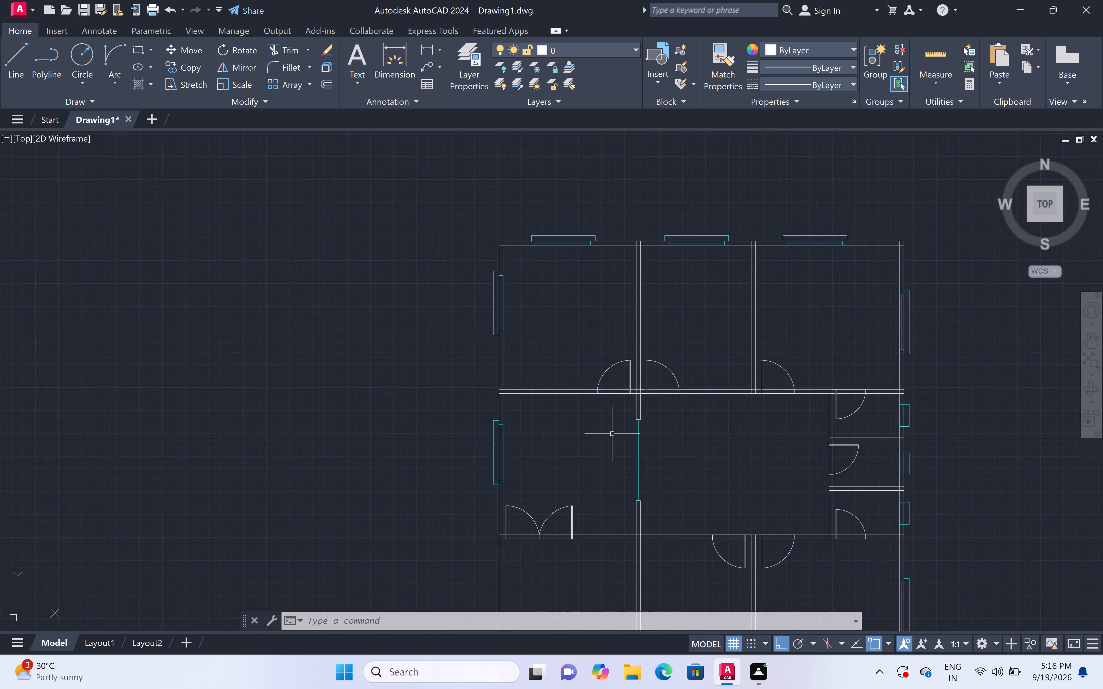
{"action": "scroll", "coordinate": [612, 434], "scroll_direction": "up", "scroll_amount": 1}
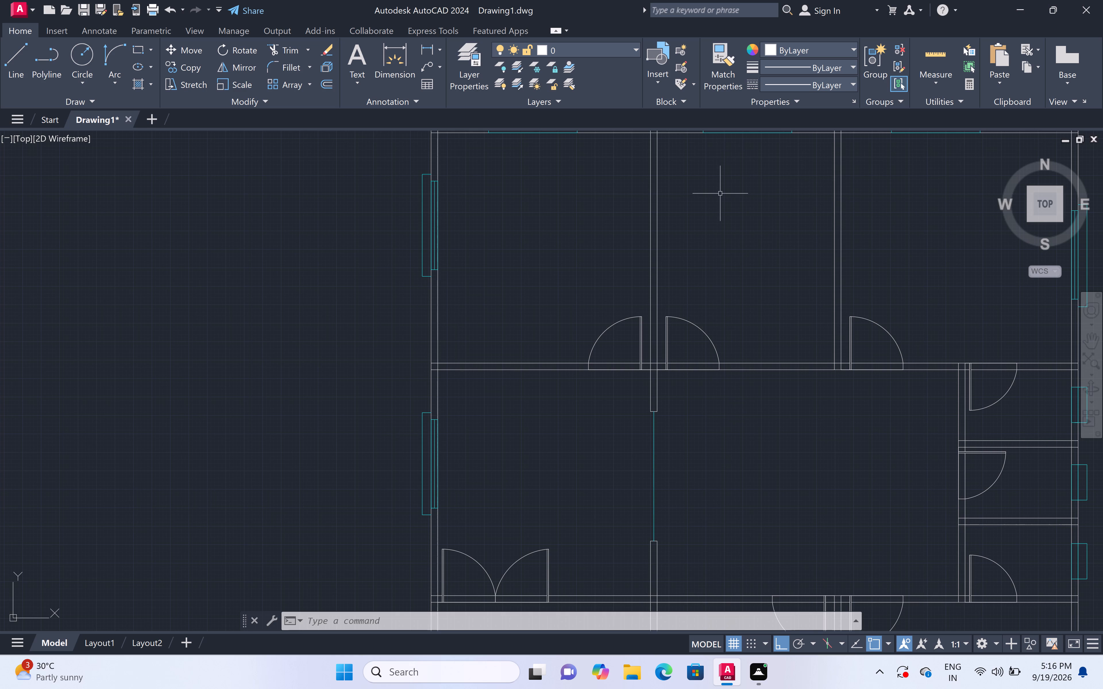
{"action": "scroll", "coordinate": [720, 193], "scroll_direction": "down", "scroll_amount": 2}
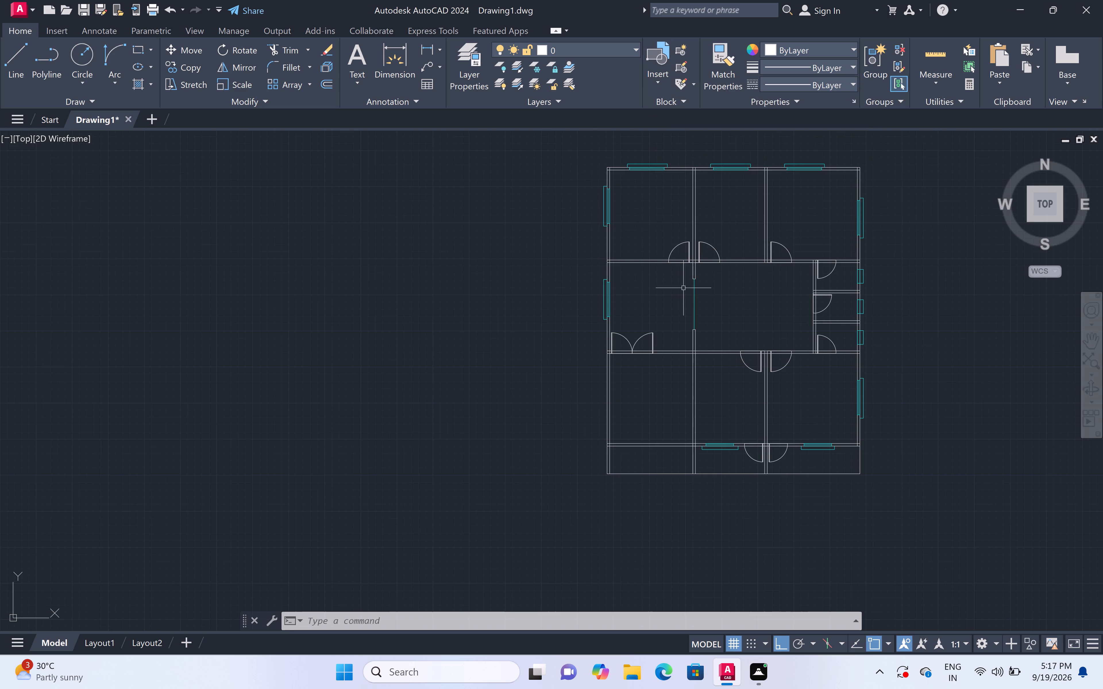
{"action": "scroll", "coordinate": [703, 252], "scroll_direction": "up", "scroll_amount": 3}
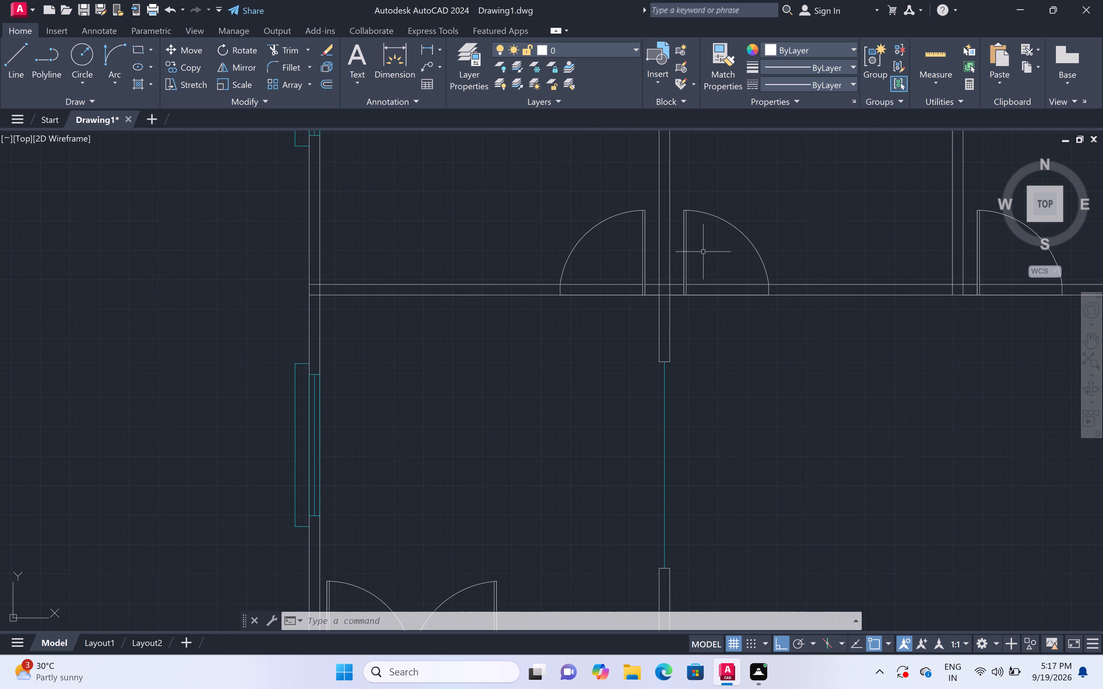
Trim the upper wall line across the door openings of the top-left, top-middle and top-right rooms.
{"action": "scroll", "coordinate": [701, 248], "scroll_direction": "down", "scroll_amount": 1}
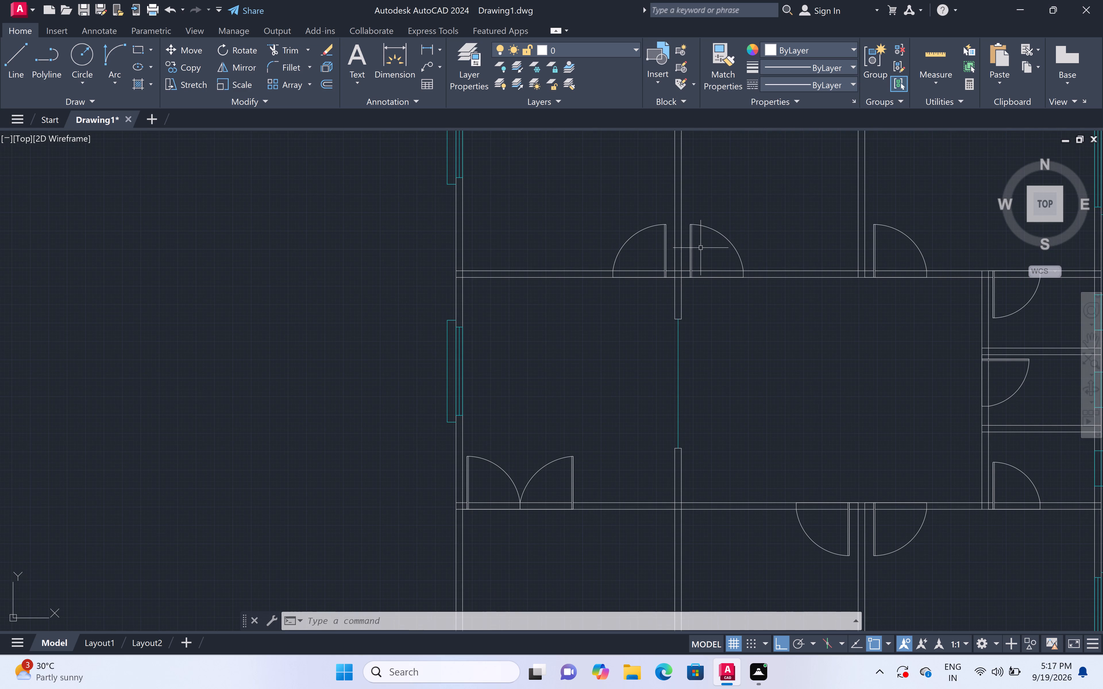
{"action": "scroll", "coordinate": [701, 248], "scroll_direction": "down", "scroll_amount": 1}
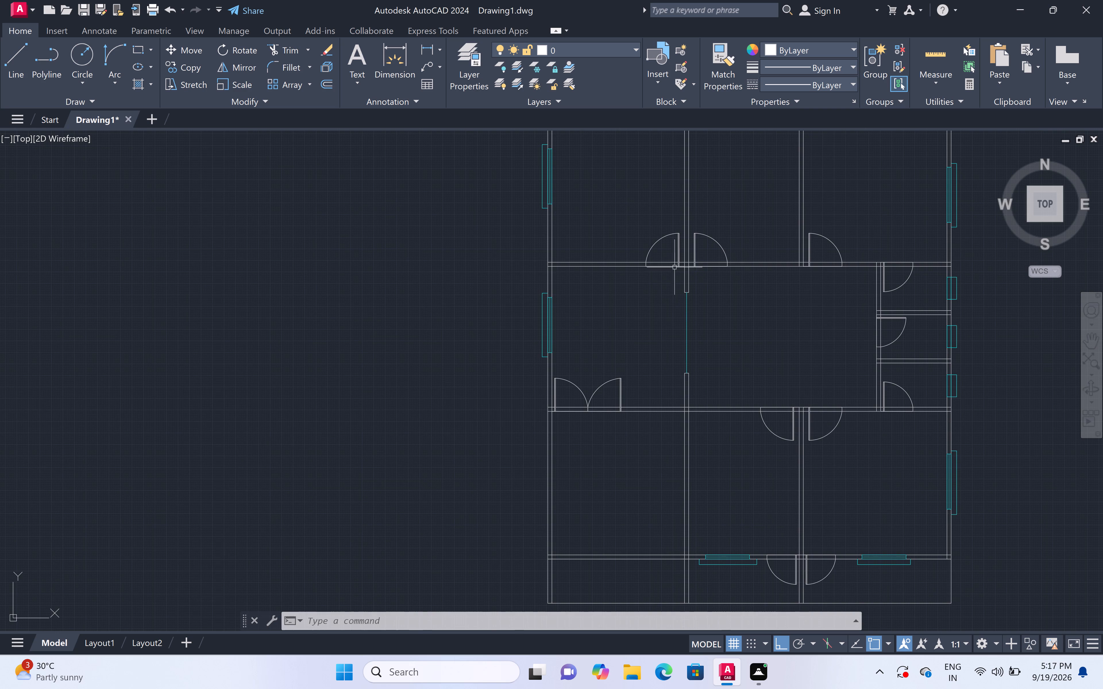
{"action": "scroll", "coordinate": [670, 258], "scroll_direction": "up", "scroll_amount": 3}
{"action": "type", "text": "tr"}
{"action": "key", "text": "space"}
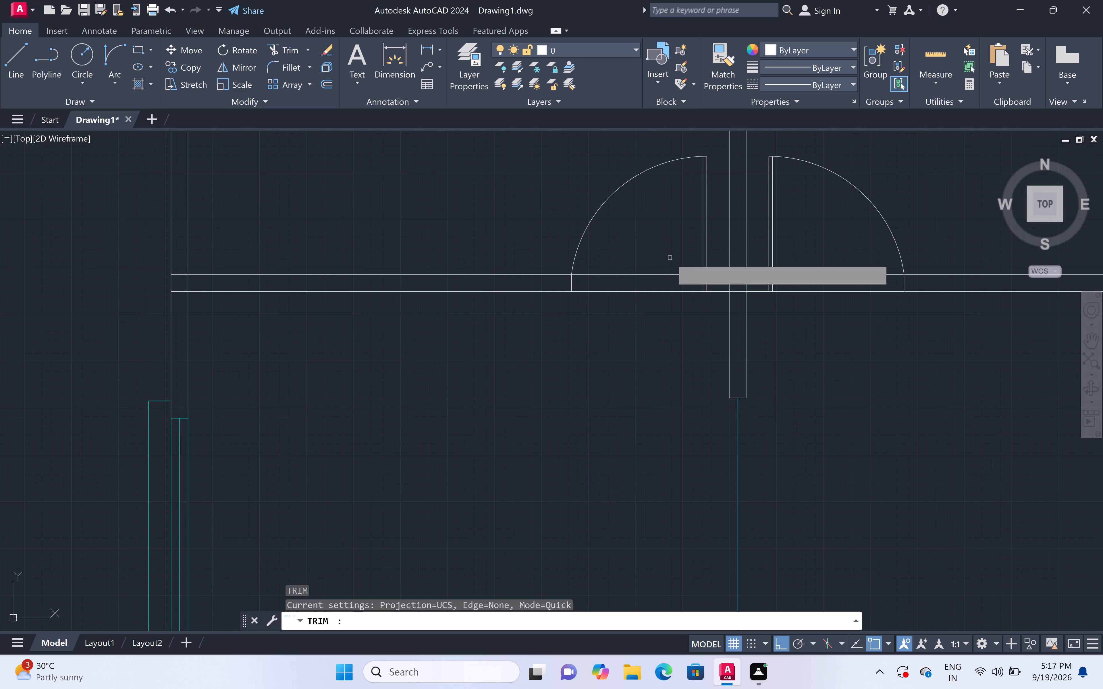
{"action": "left_click", "coordinate": [645, 275]}
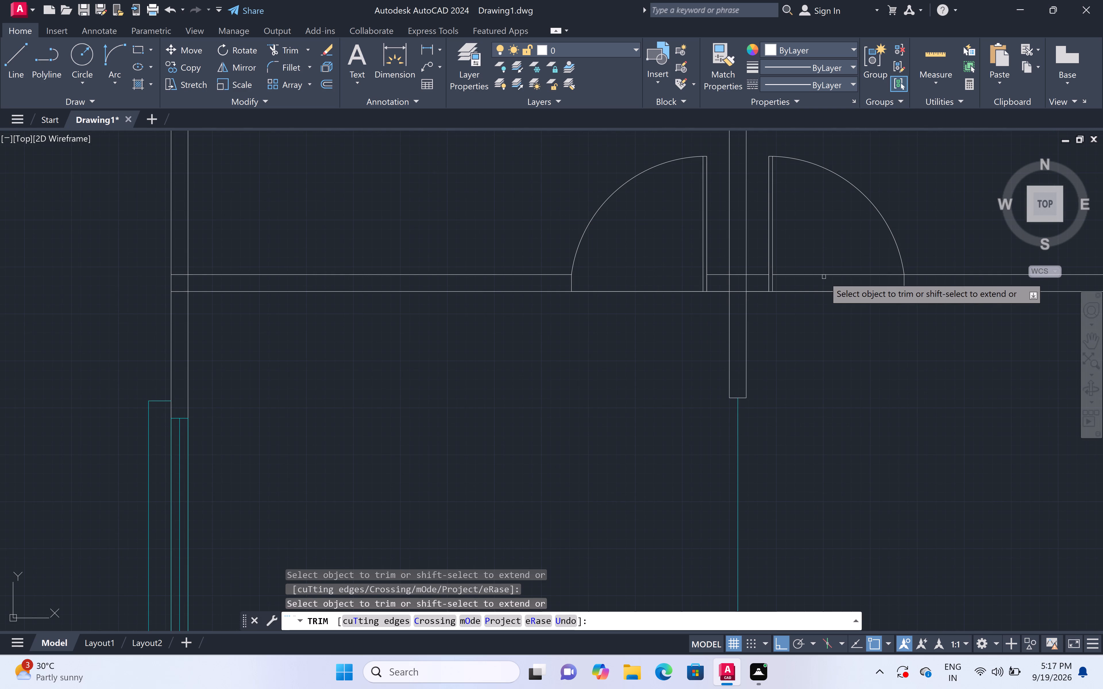
{"action": "left_click", "coordinate": [824, 275]}
{"action": "scroll", "coordinate": [820, 268], "scroll_direction": "down", "scroll_amount": 6}
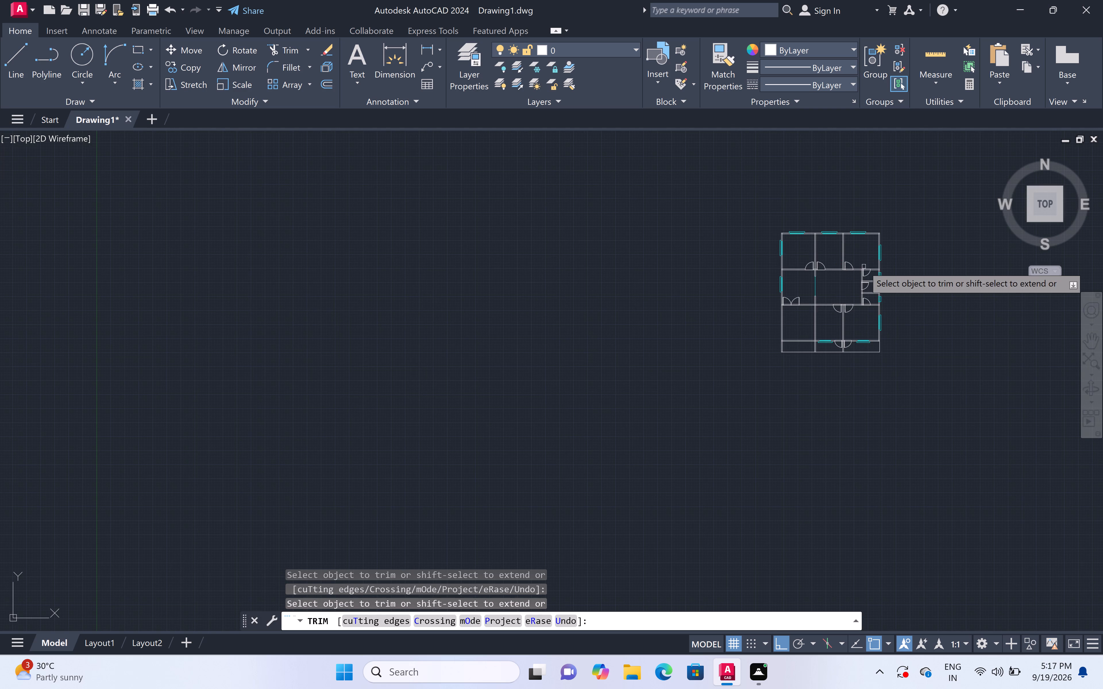
{"action": "scroll", "coordinate": [859, 270], "scroll_direction": "up", "scroll_amount": 5}
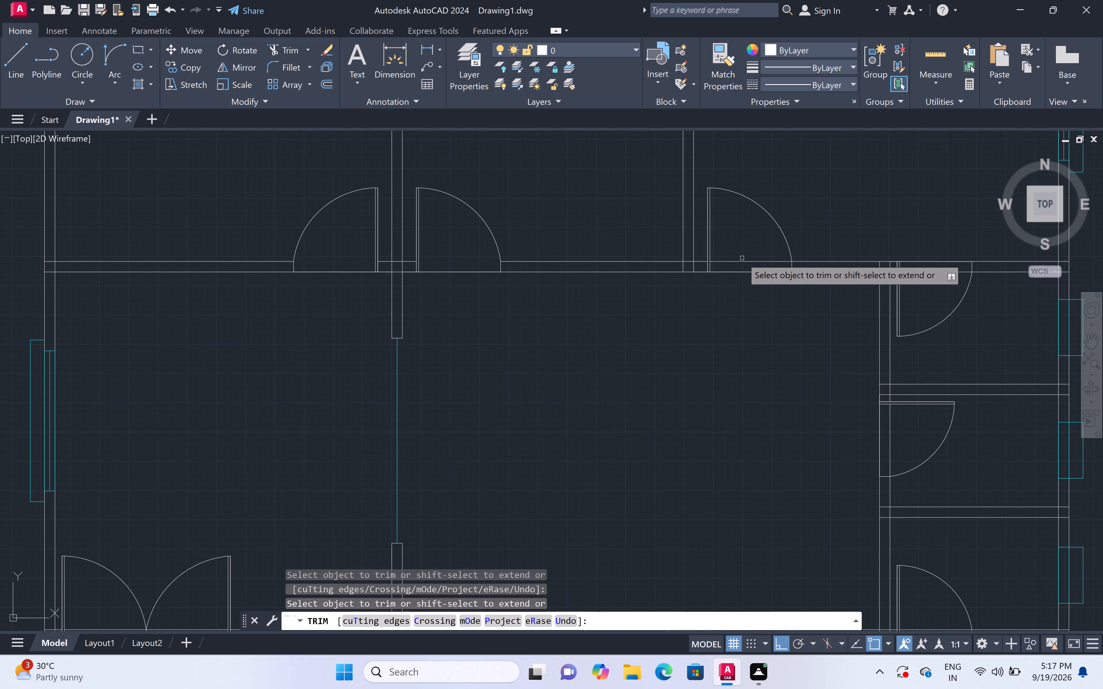
{"action": "left_click", "coordinate": [742, 261]}
Trim the room-side wall line across the door opening of each of the three small east rooms.
{"action": "scroll", "coordinate": [743, 252], "scroll_direction": "down", "scroll_amount": 3}
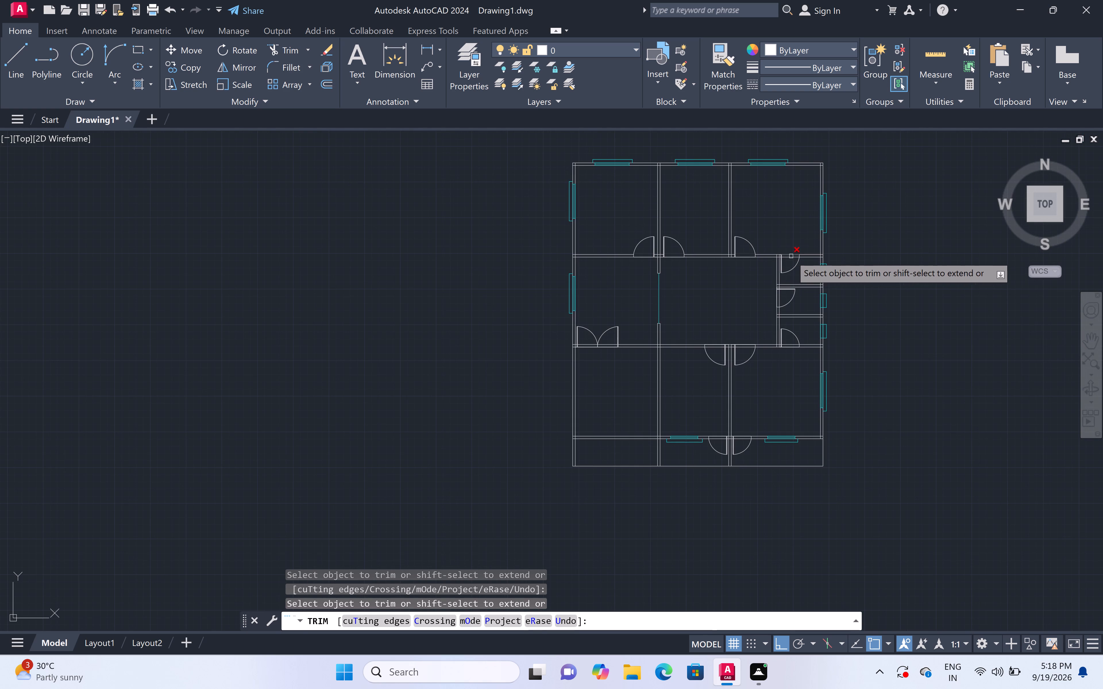
{"action": "scroll", "coordinate": [791, 256], "scroll_direction": "up", "scroll_amount": 5}
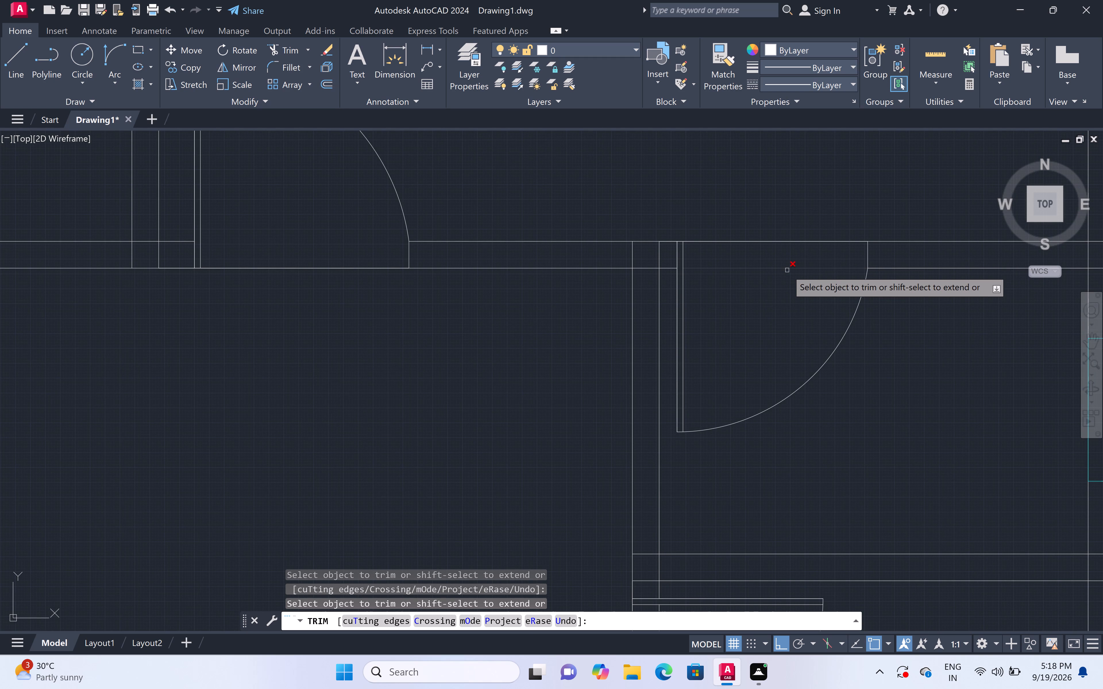
{"action": "left_click", "coordinate": [787, 270]}
{"action": "scroll", "coordinate": [782, 264], "scroll_direction": "down", "scroll_amount": 5}
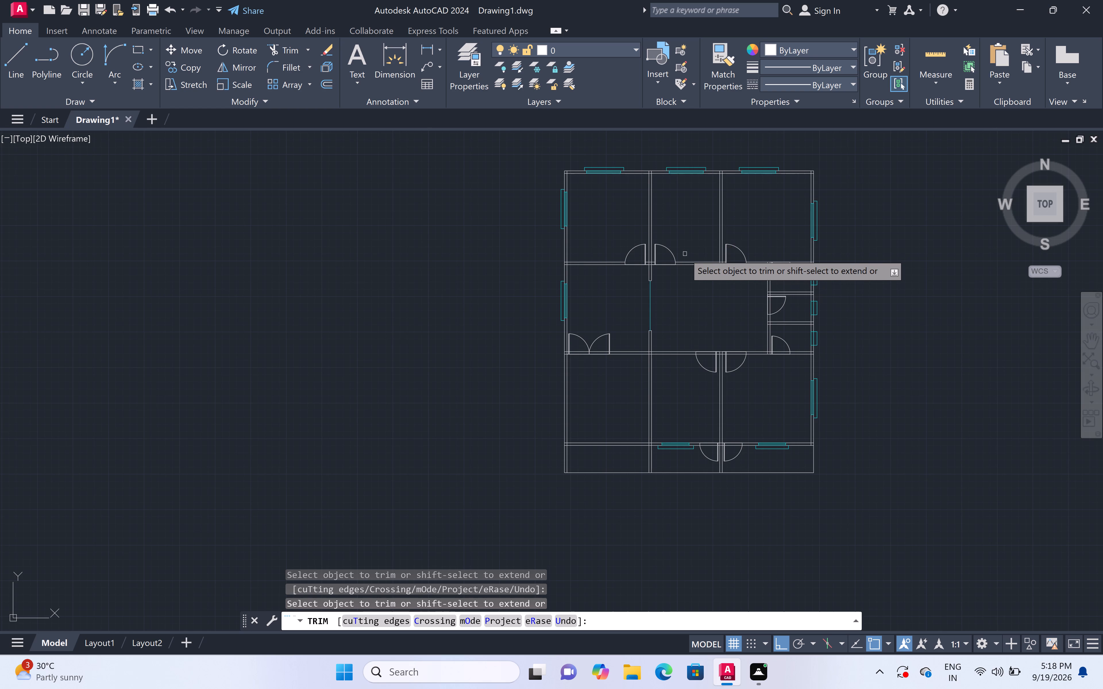
{"action": "scroll", "coordinate": [635, 212], "scroll_direction": "down", "scroll_amount": 2}
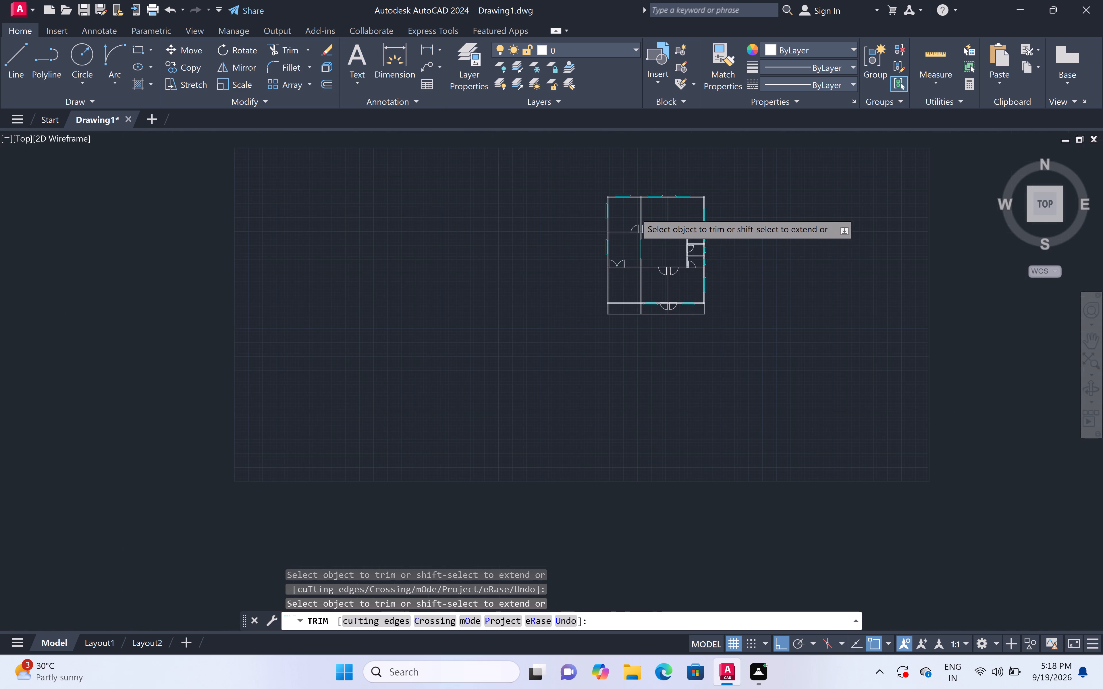
{"action": "scroll", "coordinate": [684, 251], "scroll_direction": "up", "scroll_amount": 5}
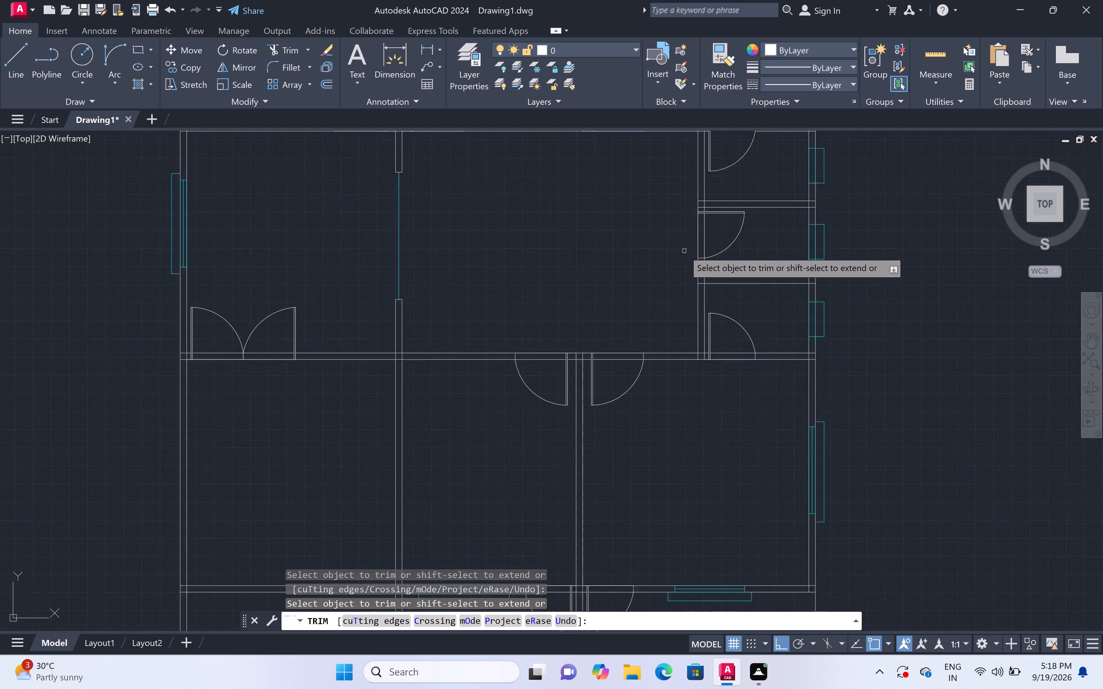
{"action": "double_click", "coordinate": [715, 212]}
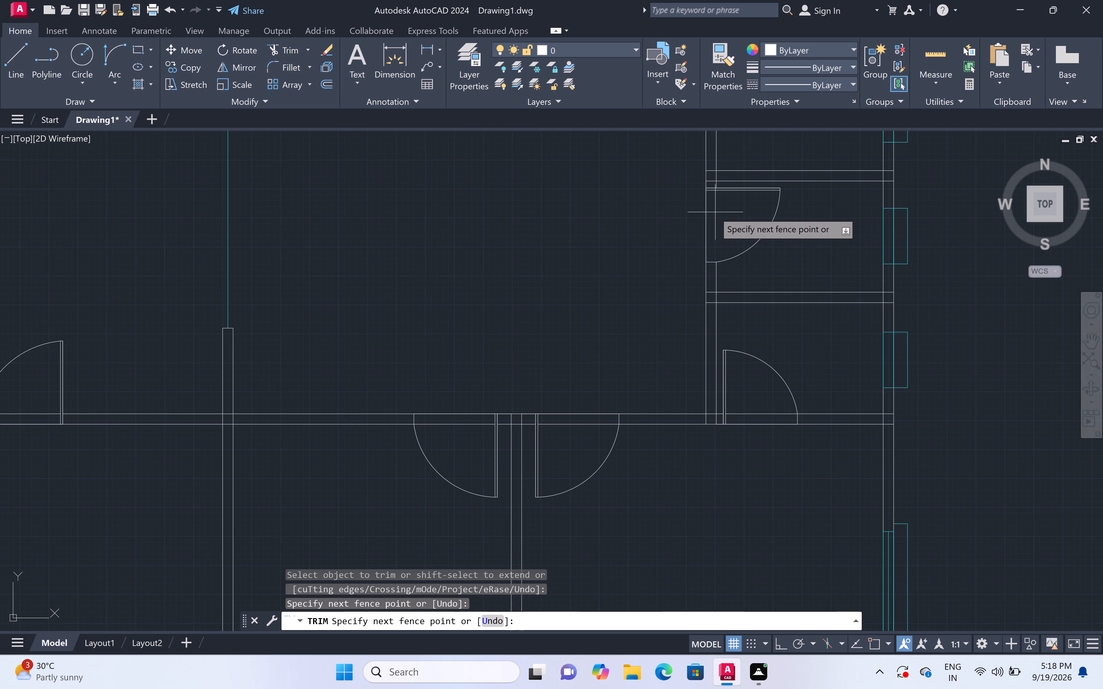
{"action": "scroll", "coordinate": [714, 211], "scroll_direction": "down", "scroll_amount": 2}
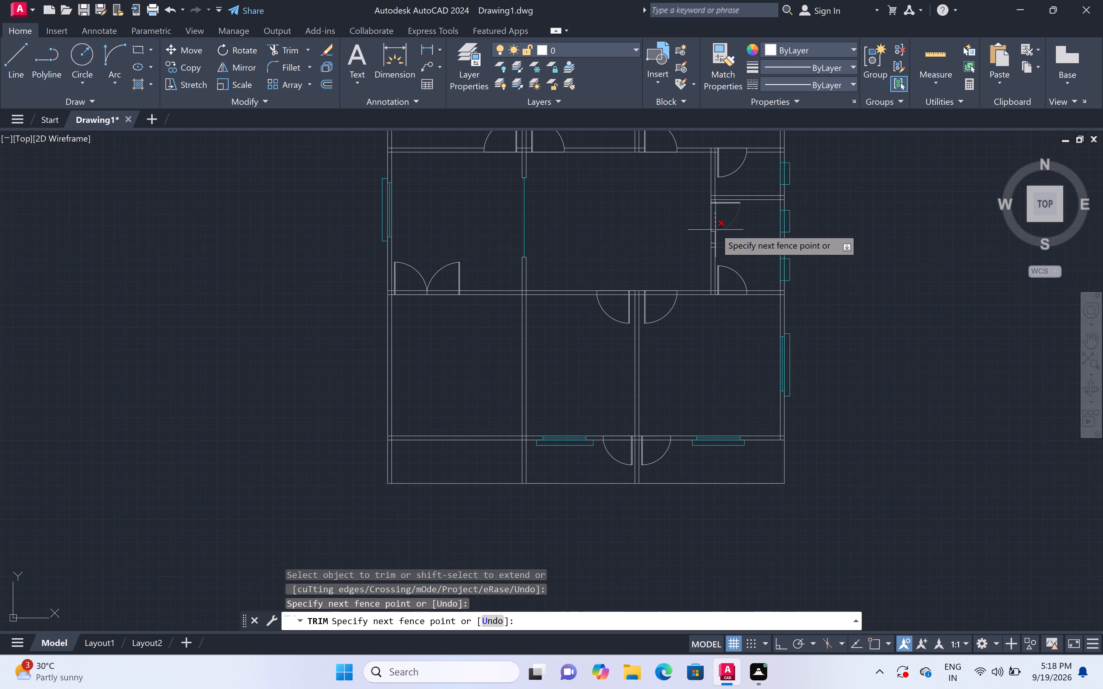
{"action": "scroll", "coordinate": [716, 208], "scroll_direction": "up", "scroll_amount": 3}
{"action": "left_click", "coordinate": [726, 223]}
{"action": "scroll", "coordinate": [726, 222], "scroll_direction": "down", "scroll_amount": 4}
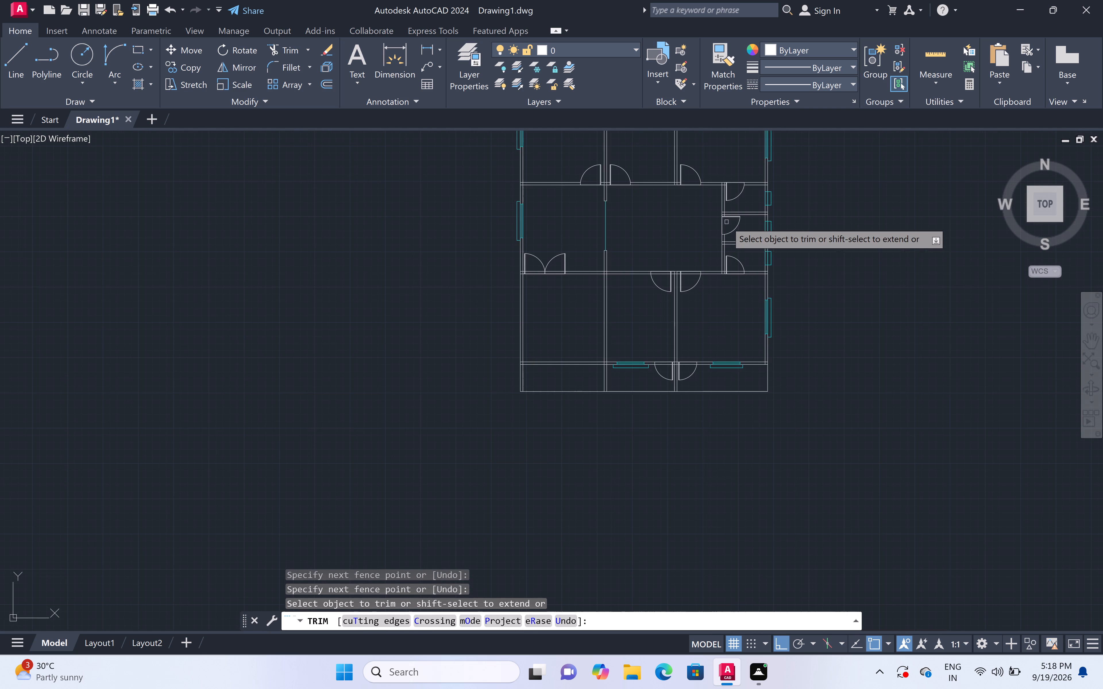
{"action": "scroll", "coordinate": [731, 265], "scroll_direction": "up", "scroll_amount": 5}
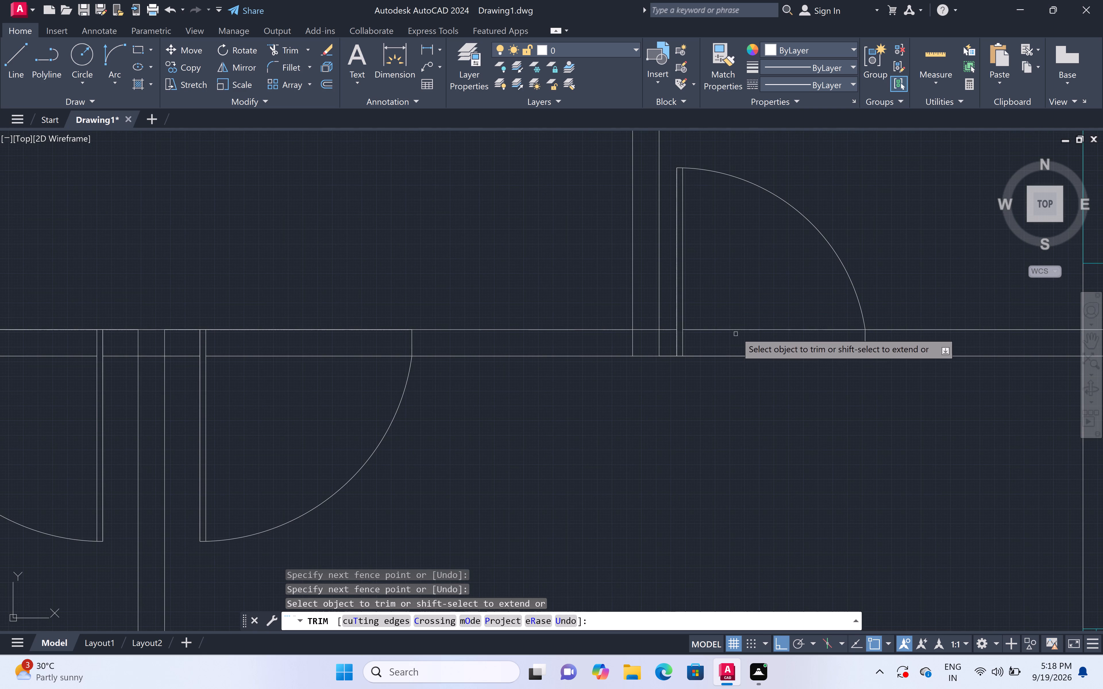
{"action": "left_click", "coordinate": [736, 331]}
Trim the lower wall line across the north door openings of the bottom-middle and bottom-right rooms.
{"action": "scroll", "coordinate": [739, 297], "scroll_direction": "down", "scroll_amount": 5}
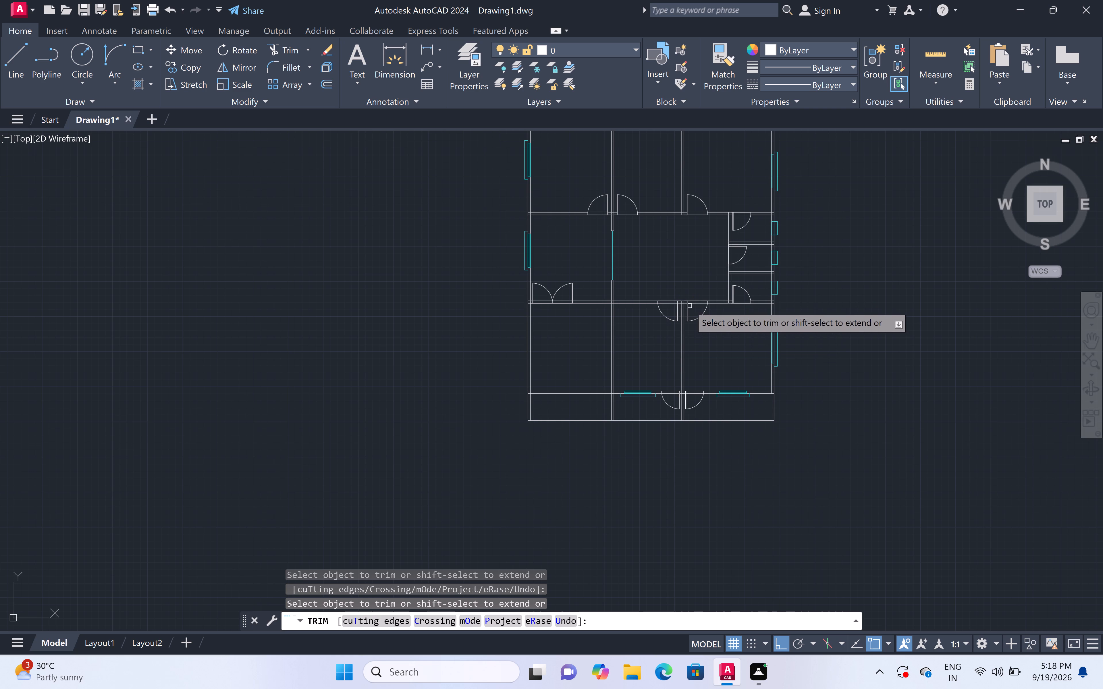
{"action": "scroll", "coordinate": [682, 304], "scroll_direction": "up", "scroll_amount": 6}
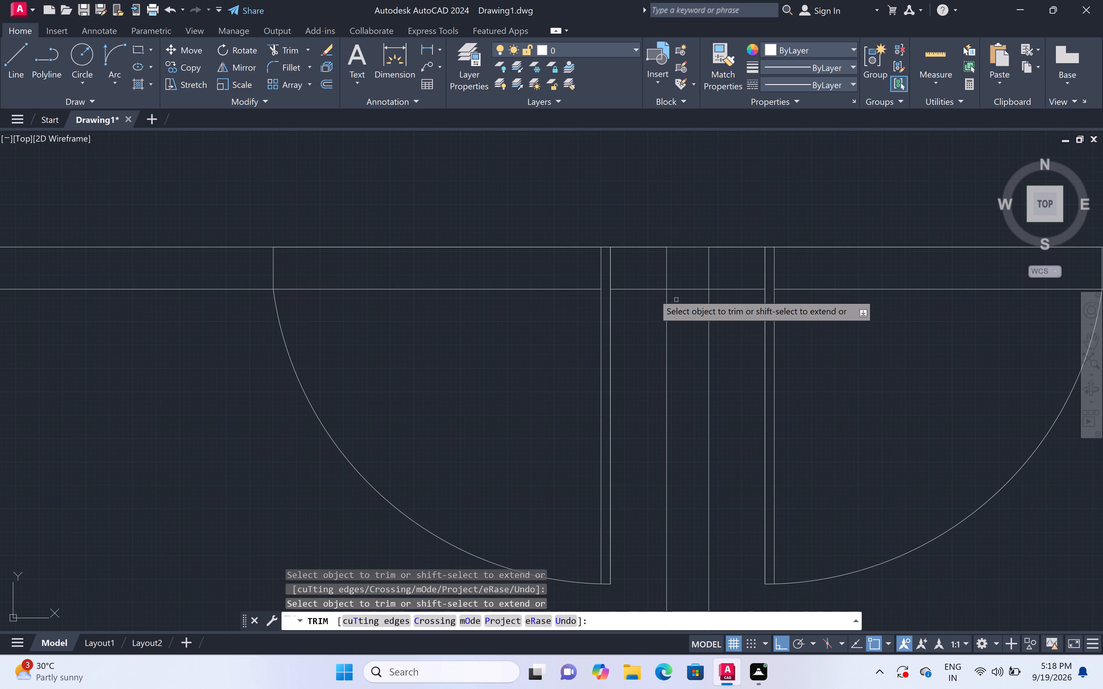
{"action": "left_click", "coordinate": [526, 289]}
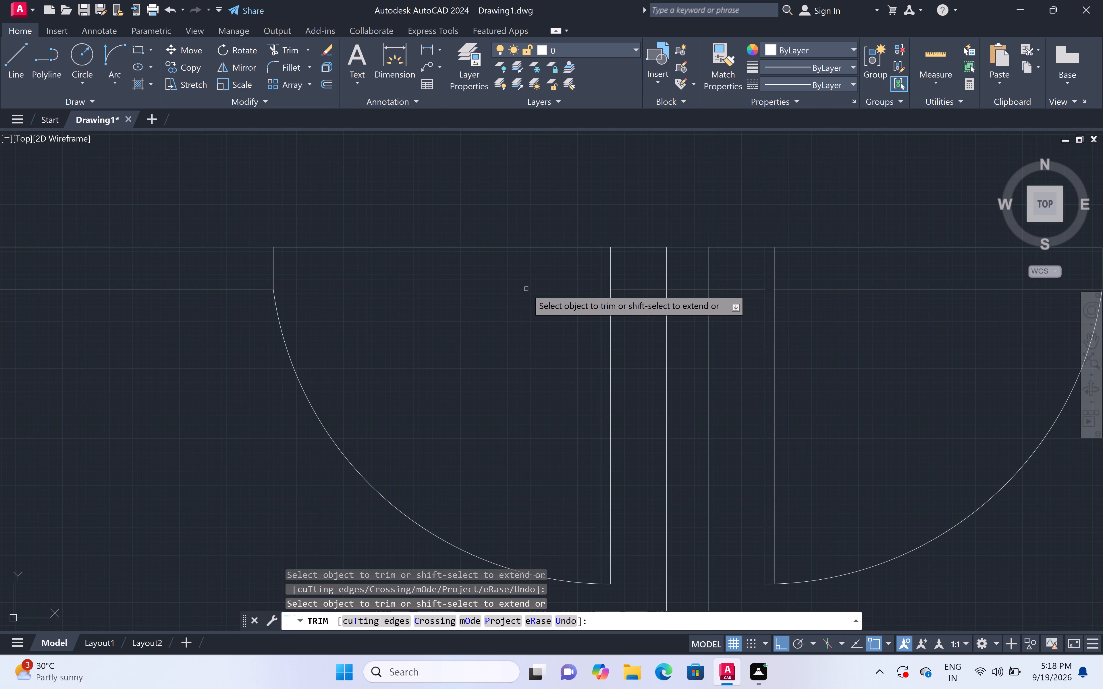
{"action": "scroll", "coordinate": [526, 287], "scroll_direction": "down", "scroll_amount": 4}
{"action": "scroll", "coordinate": [603, 290], "scroll_direction": "up", "scroll_amount": 3}
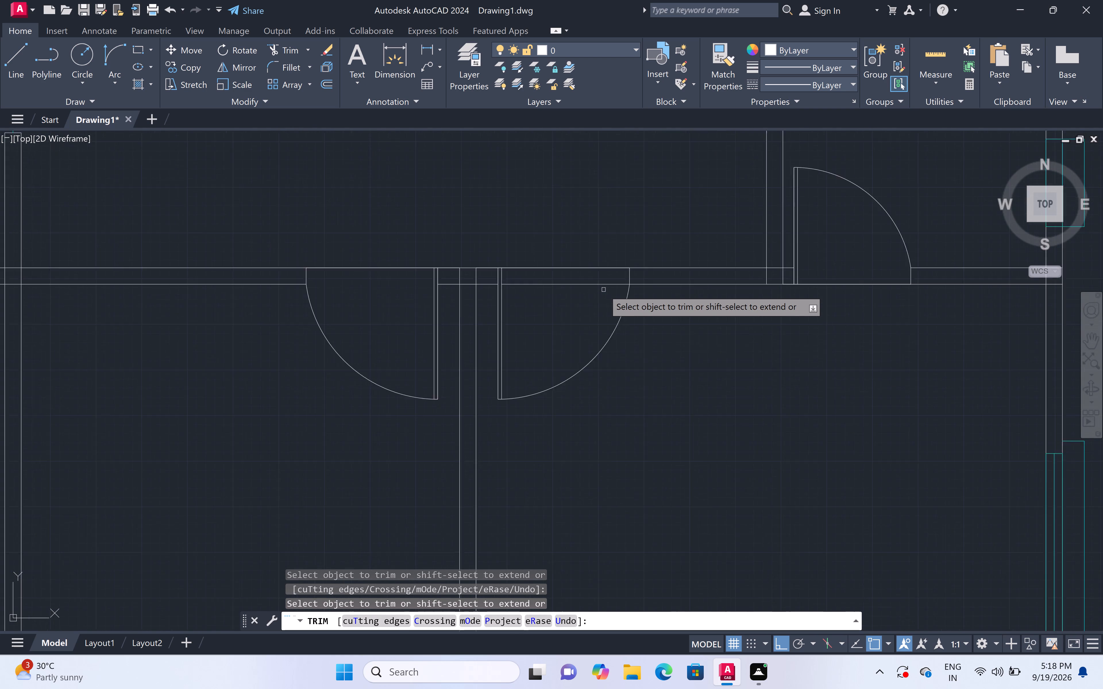
{"action": "scroll", "coordinate": [561, 287], "scroll_direction": "up", "scroll_amount": 2}
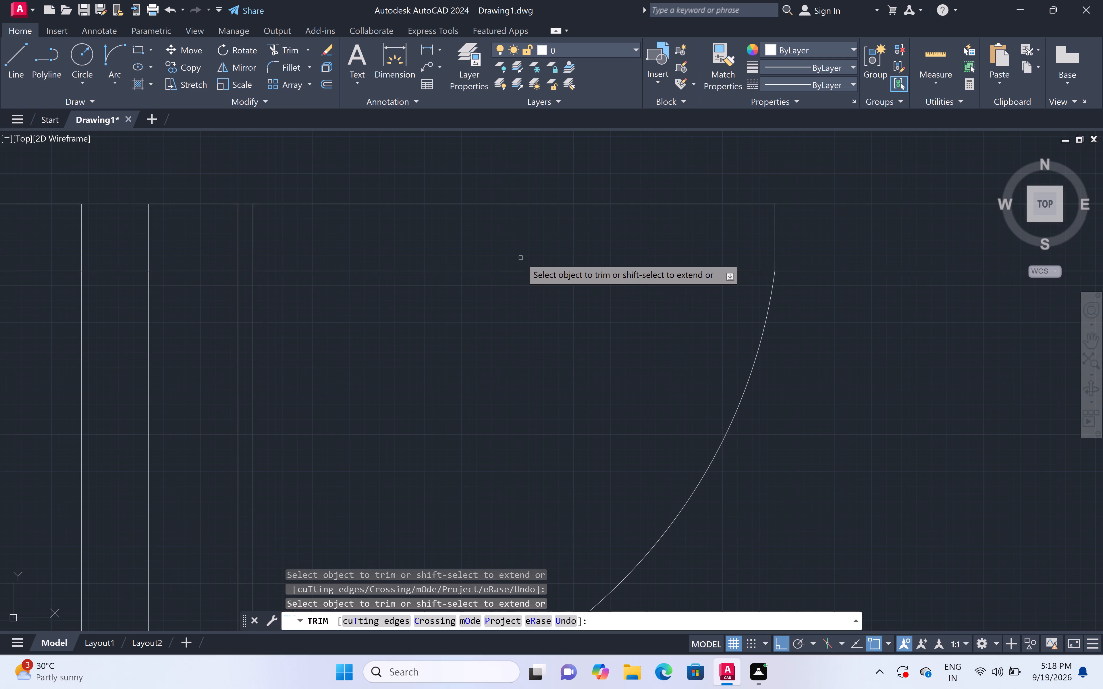
{"action": "left_click", "coordinate": [526, 273]}
Trim the lower wall line across the south door openings of the bottom-middle and bottom-right rooms.
{"action": "scroll", "coordinate": [527, 269], "scroll_direction": "down", "scroll_amount": 6}
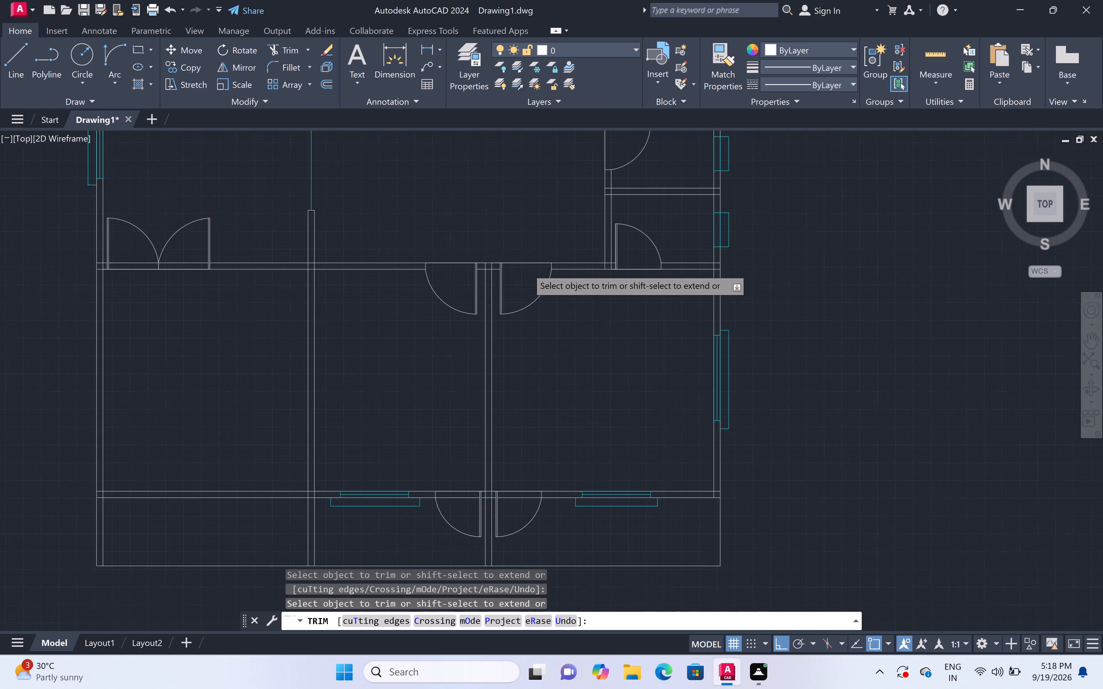
{"action": "scroll", "coordinate": [501, 421], "scroll_direction": "up", "scroll_amount": 6}
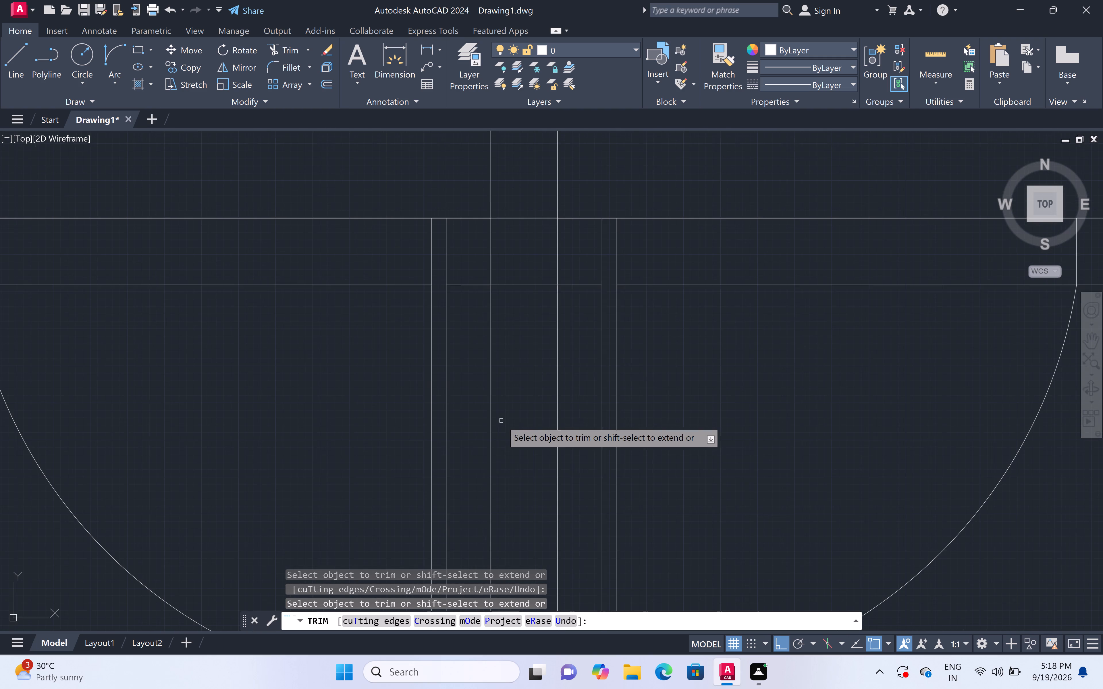
{"action": "scroll", "coordinate": [402, 341], "scroll_direction": "down", "scroll_amount": 3}
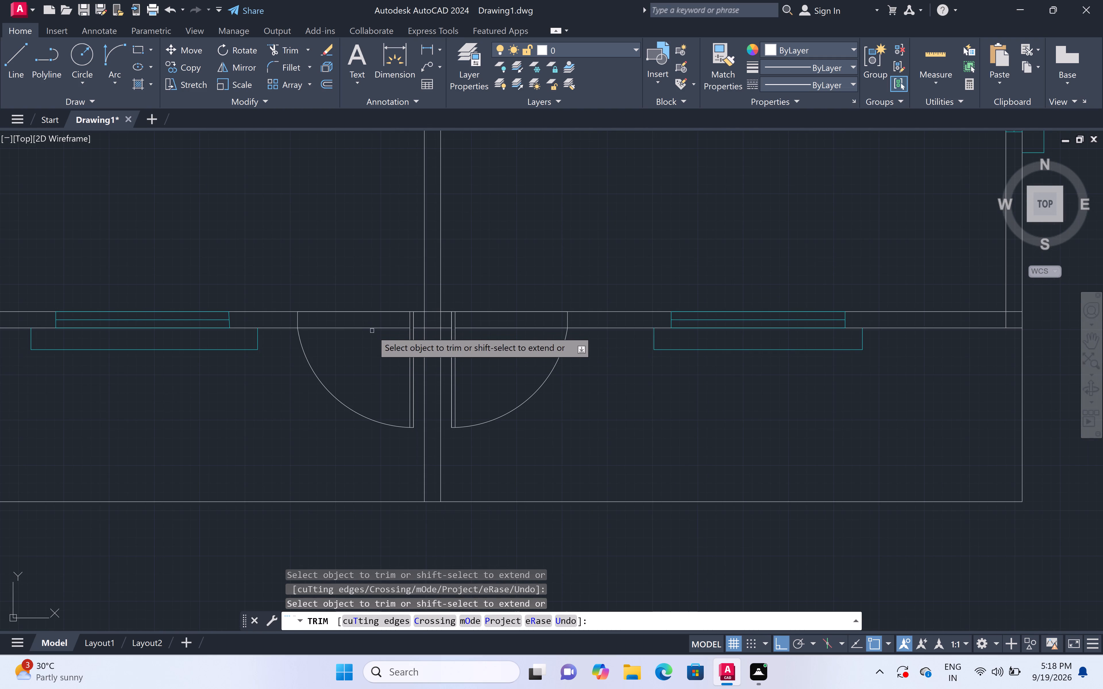
{"action": "double_click", "coordinate": [372, 327]}
{"action": "scroll", "coordinate": [373, 326], "scroll_direction": "down", "scroll_amount": 2}
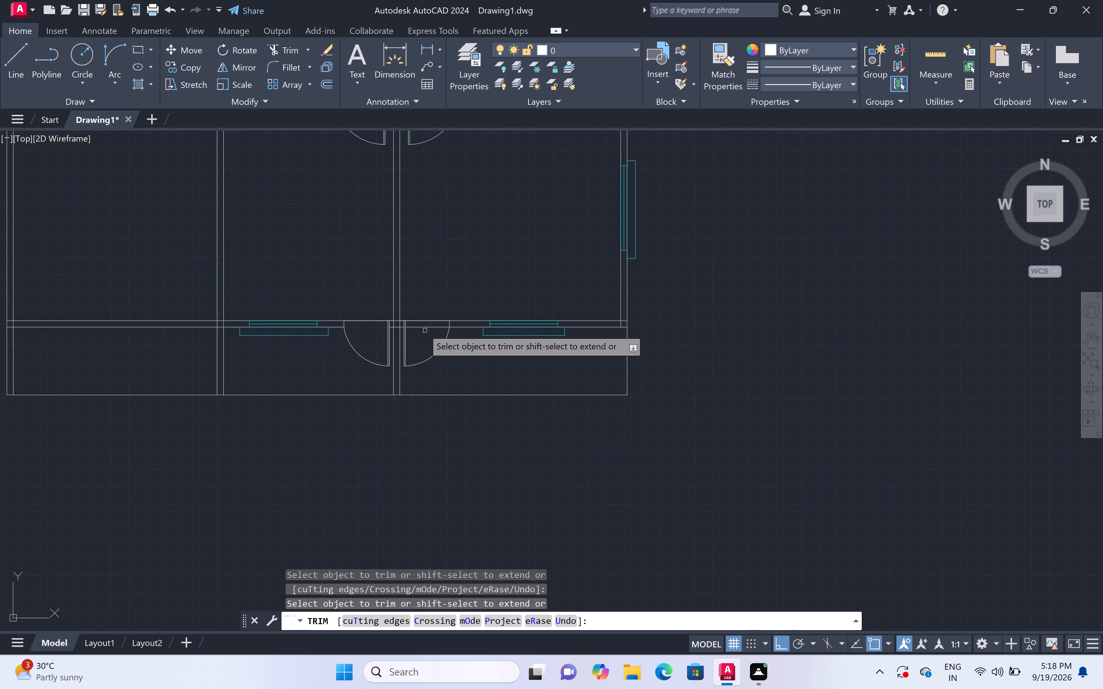
{"action": "scroll", "coordinate": [424, 328], "scroll_direction": "up", "scroll_amount": 4}
{"action": "double_click", "coordinate": [423, 320]}
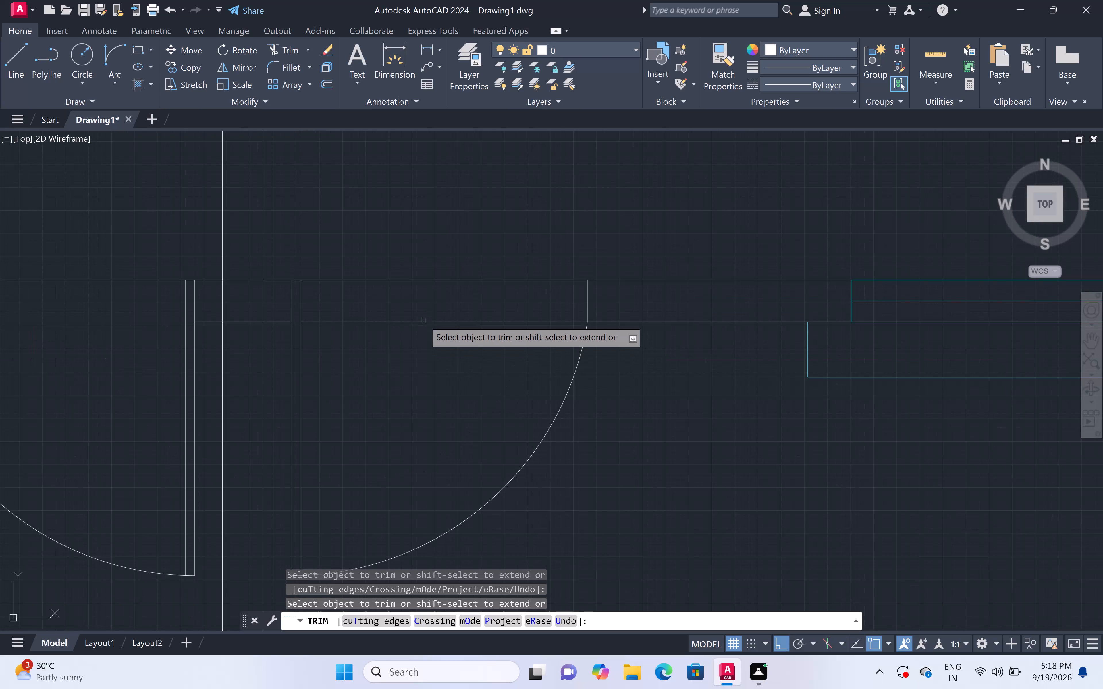
Trim the upper wall line across both halves of the middle-left room's double door opening.
{"action": "scroll", "coordinate": [423, 320], "scroll_direction": "down", "scroll_amount": 3}
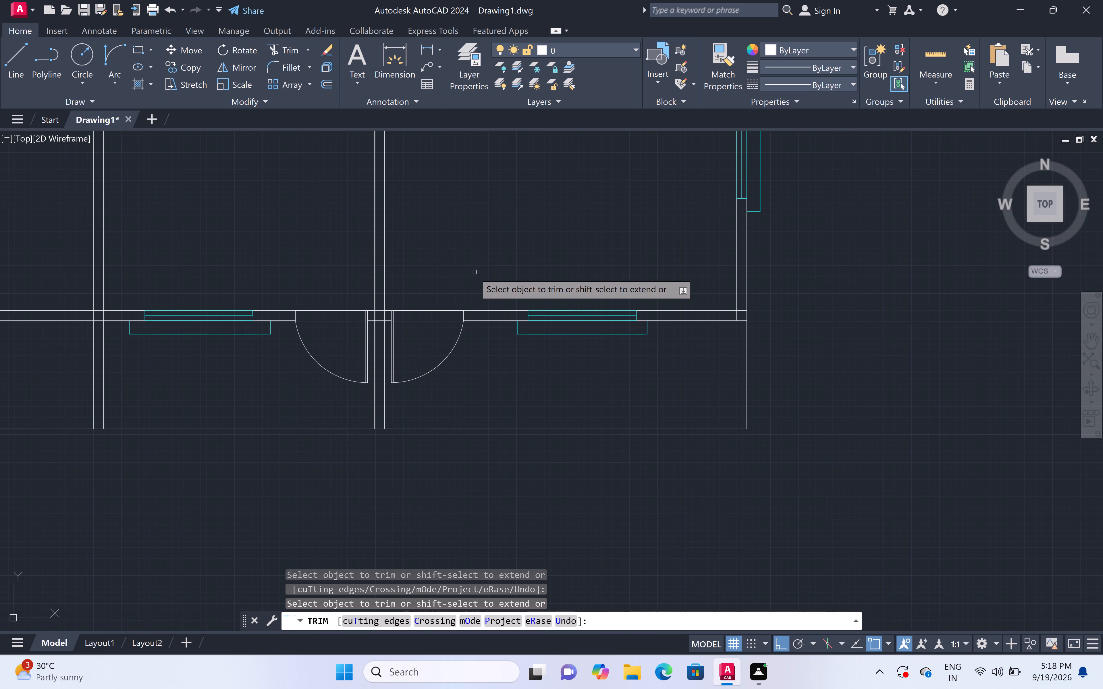
{"action": "scroll", "coordinate": [441, 284], "scroll_direction": "down", "scroll_amount": 4}
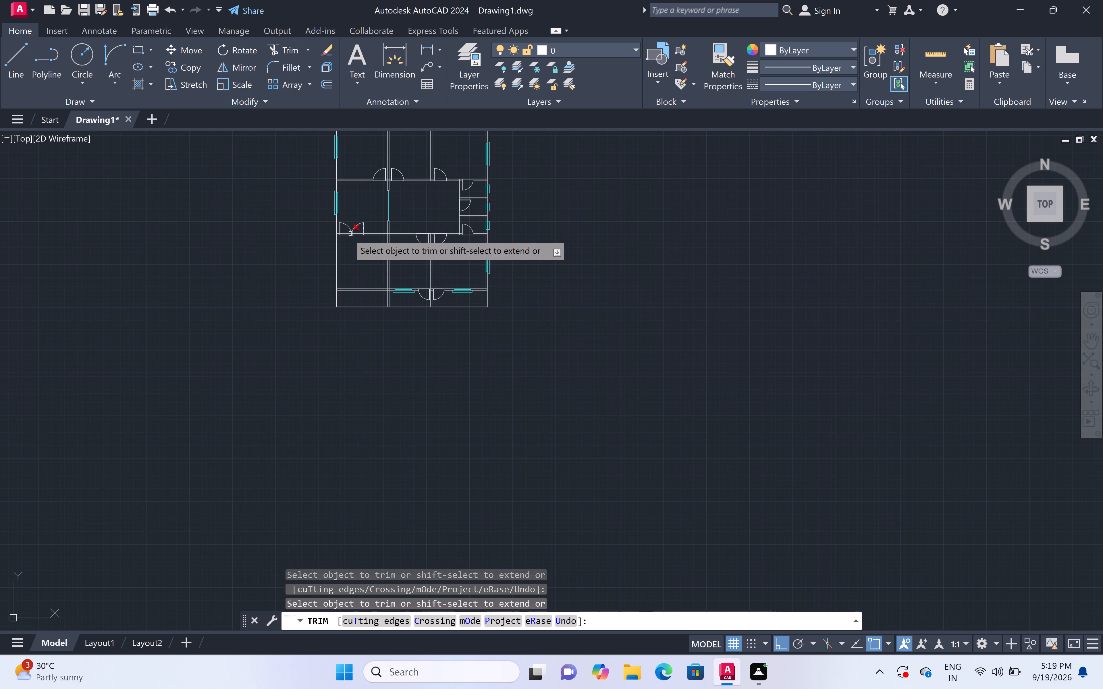
{"action": "scroll", "coordinate": [337, 220], "scroll_direction": "up", "scroll_amount": 5}
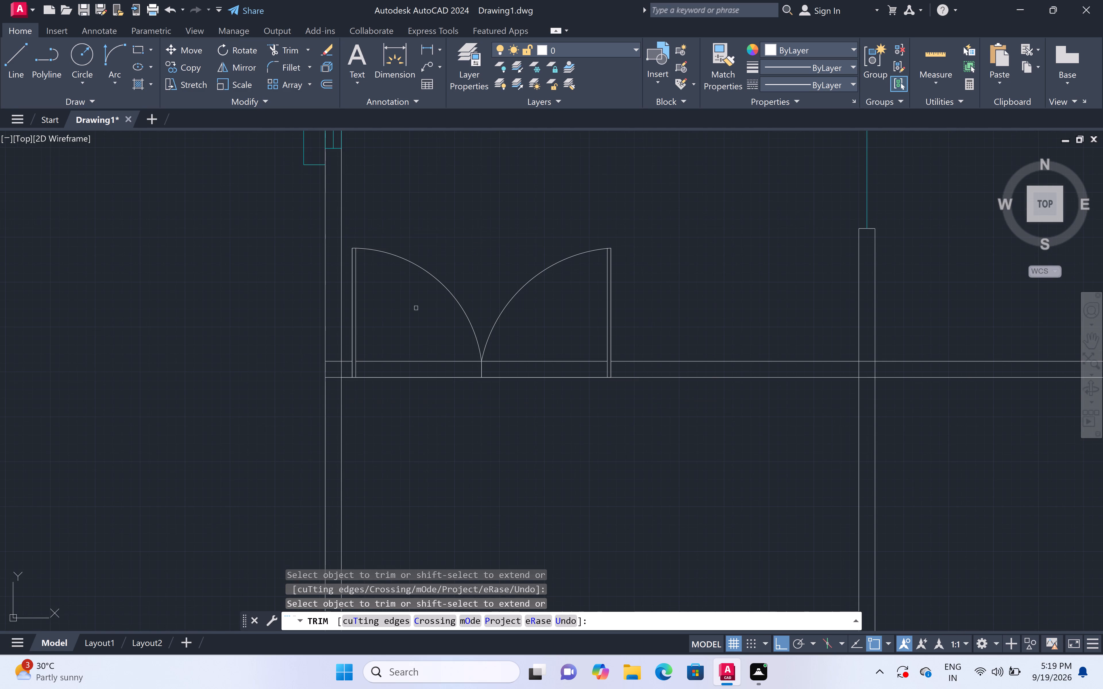
{"action": "scroll", "coordinate": [401, 362], "scroll_direction": "up", "scroll_amount": 3}
{"action": "scroll", "coordinate": [400, 357], "scroll_direction": "down", "scroll_amount": 3}
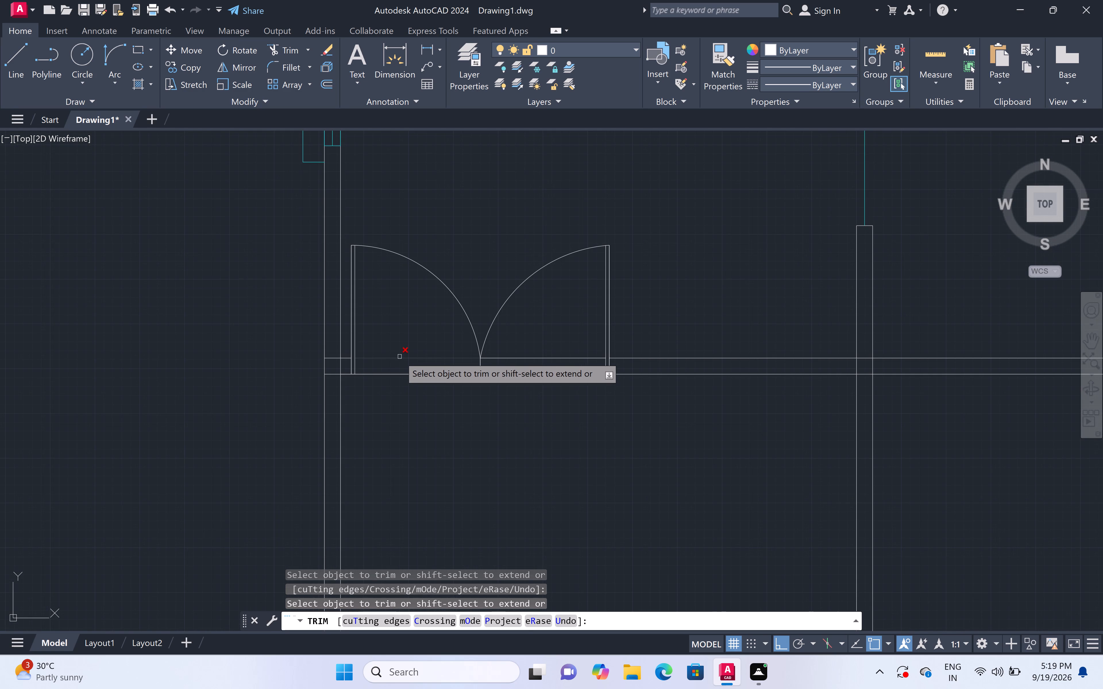
{"action": "left_click", "coordinate": [400, 357]}
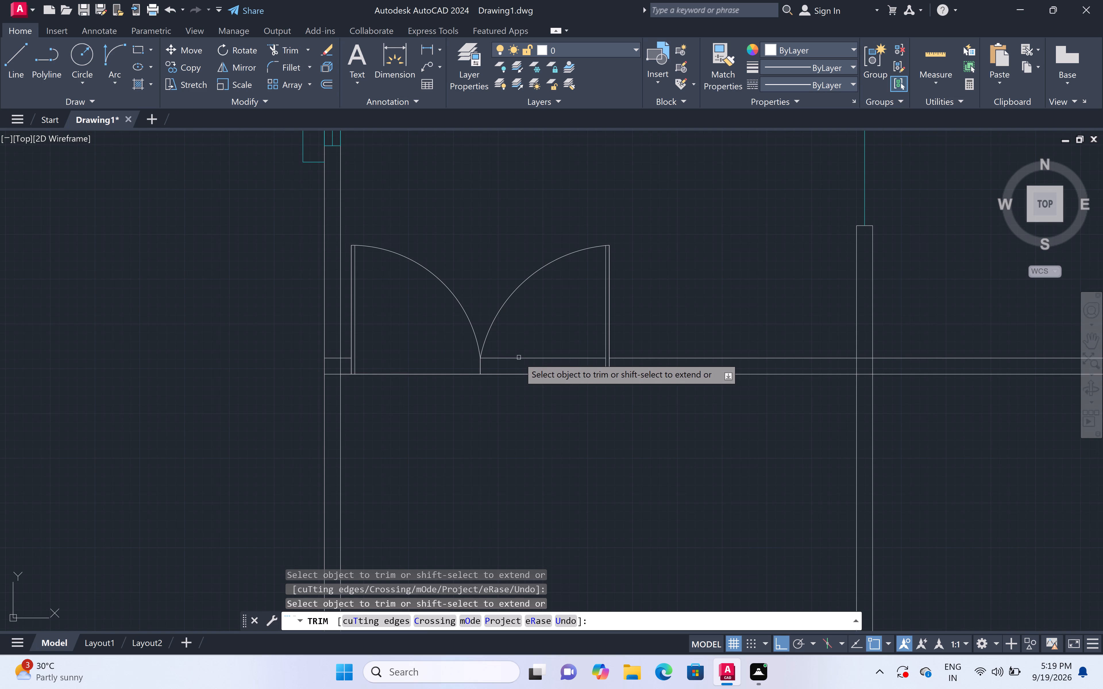
{"action": "left_click", "coordinate": [519, 358]}
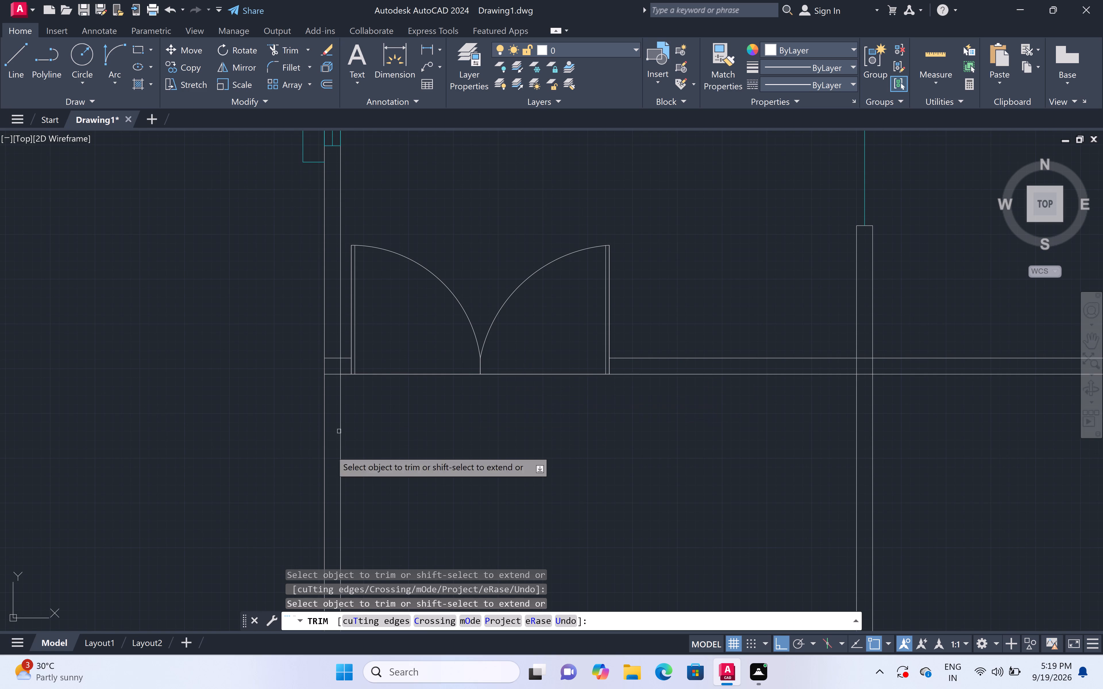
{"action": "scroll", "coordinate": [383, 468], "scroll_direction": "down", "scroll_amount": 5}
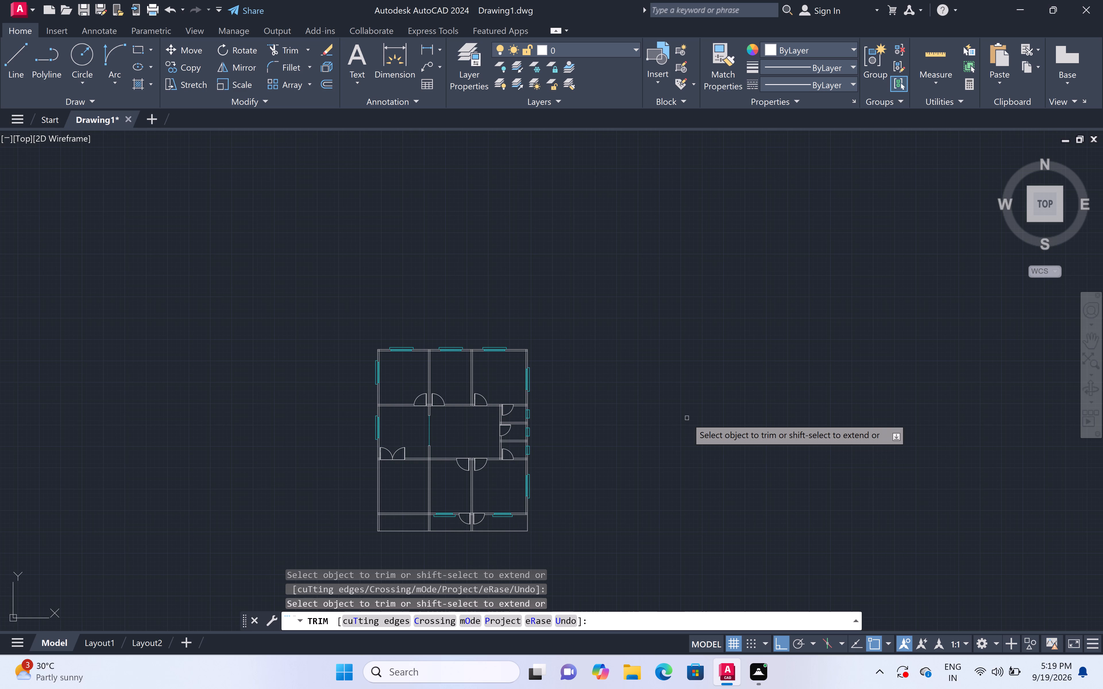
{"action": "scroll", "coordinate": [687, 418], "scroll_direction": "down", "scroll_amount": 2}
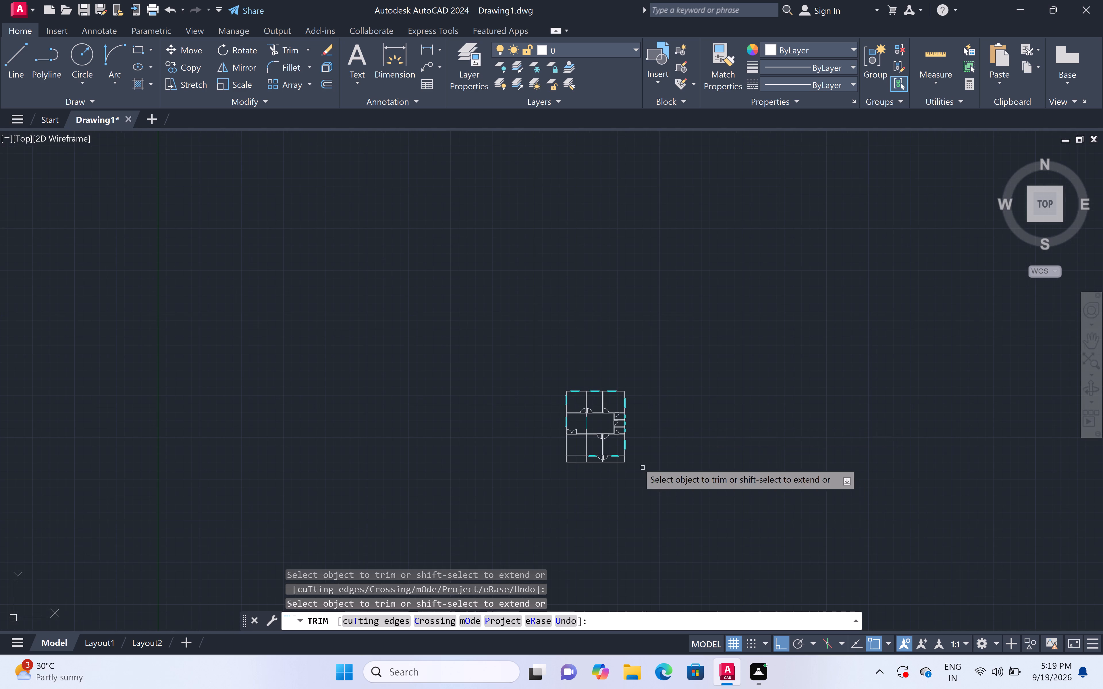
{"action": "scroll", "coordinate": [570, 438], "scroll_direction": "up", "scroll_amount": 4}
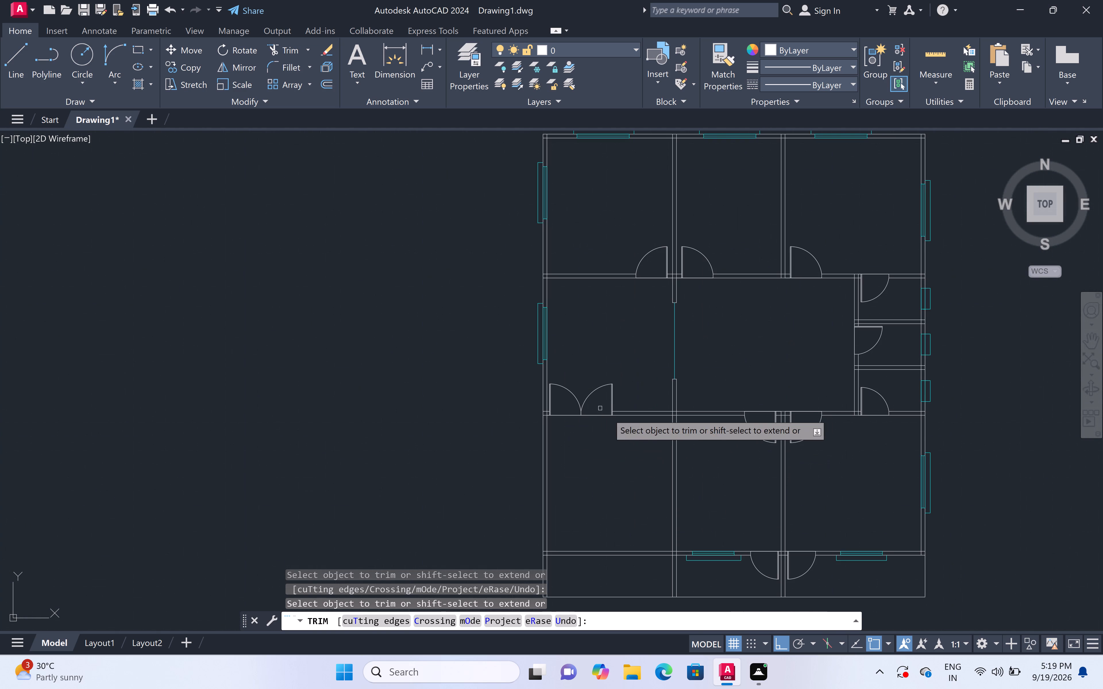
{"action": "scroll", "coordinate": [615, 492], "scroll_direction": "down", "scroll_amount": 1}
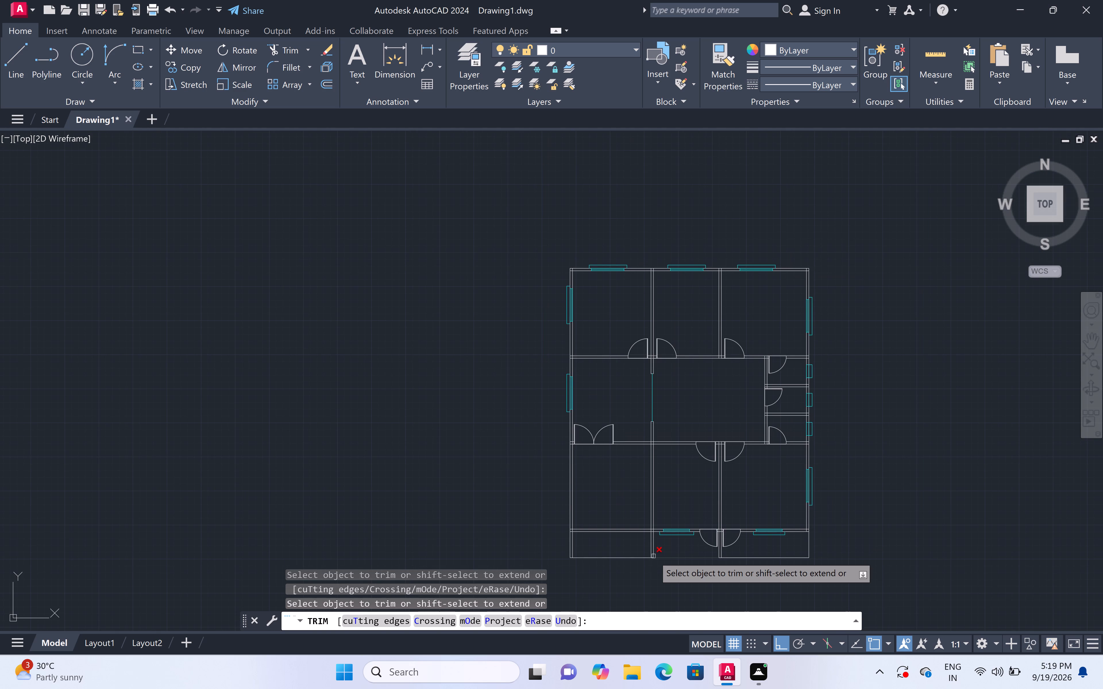
Trim both south wall lines across the width of the bottom-left room.
{"action": "scroll", "coordinate": [650, 561], "scroll_direction": "up", "scroll_amount": 2}
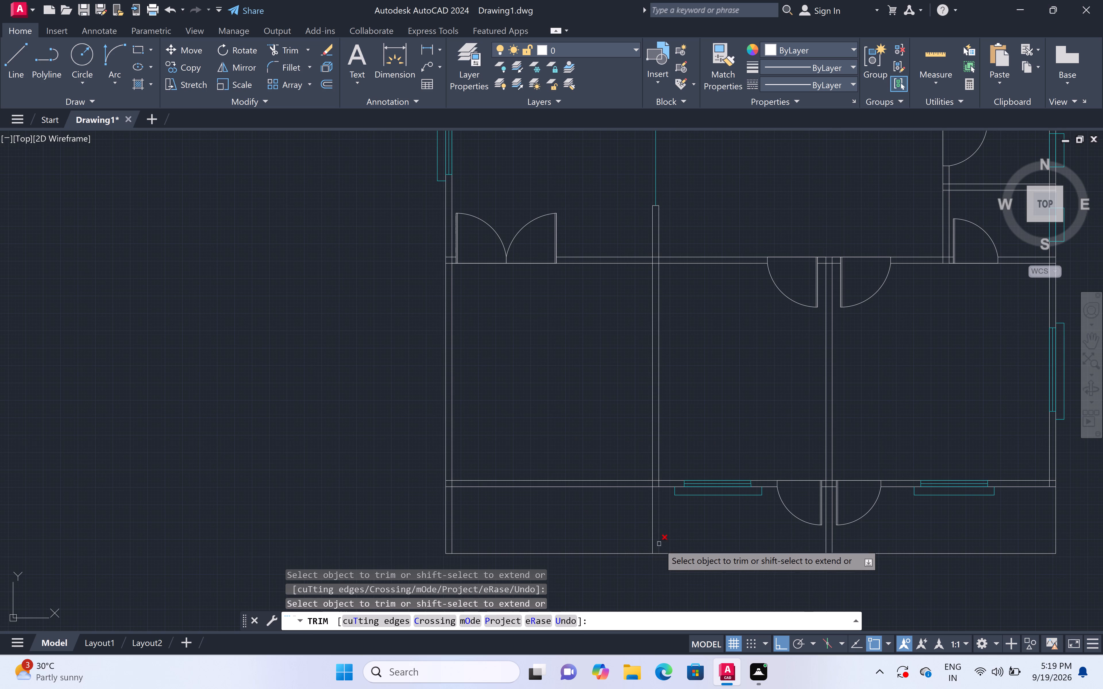
{"action": "type", "text": "tr"}
{"action": "key", "text": "space"}
{"action": "left_click", "coordinate": [608, 498]}
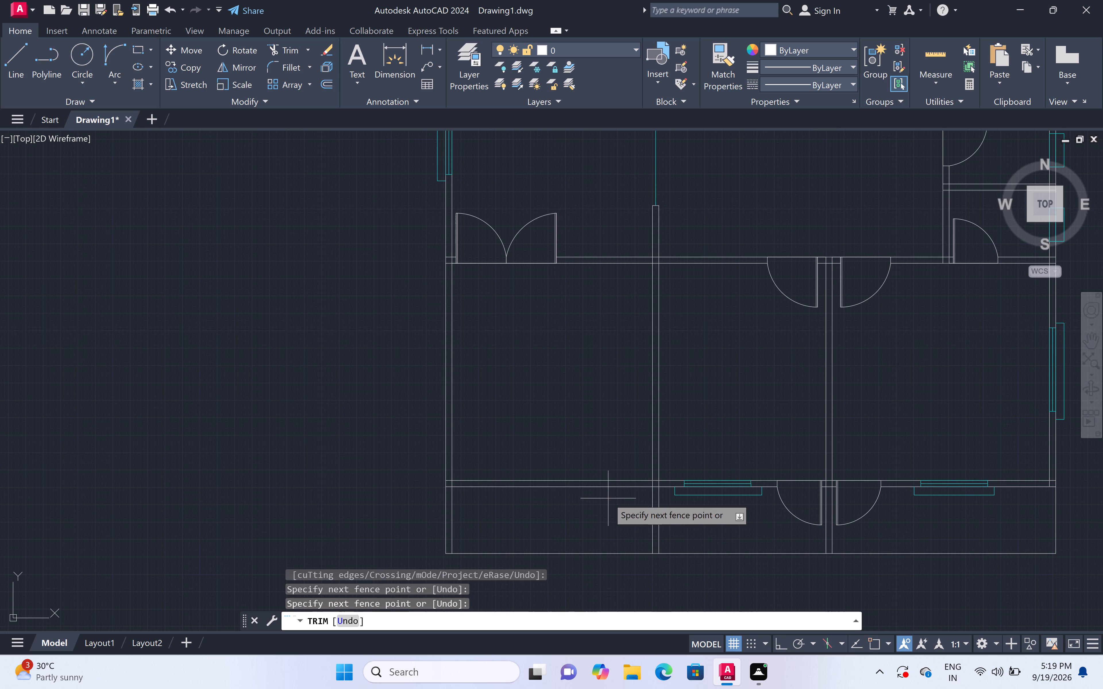
{"action": "left_click", "coordinate": [597, 388]}
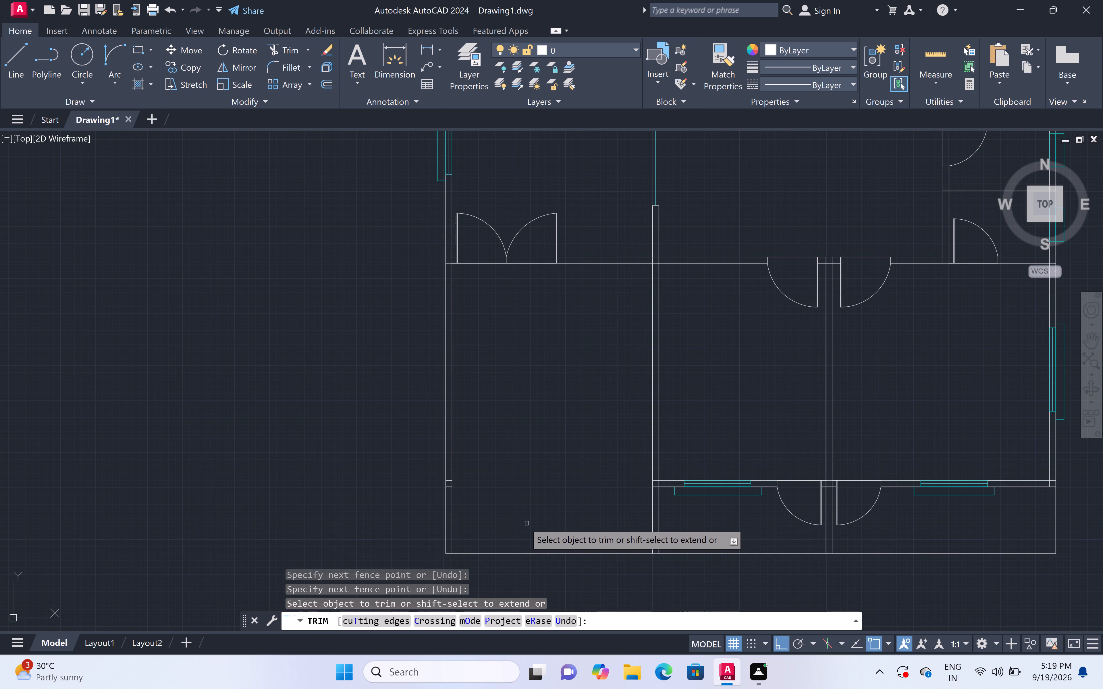
Trim the leftover south wall line stubs inside the bottom-left room's west wall and inside its east partition.
{"action": "scroll", "coordinate": [450, 488], "scroll_direction": "up", "scroll_amount": 5}
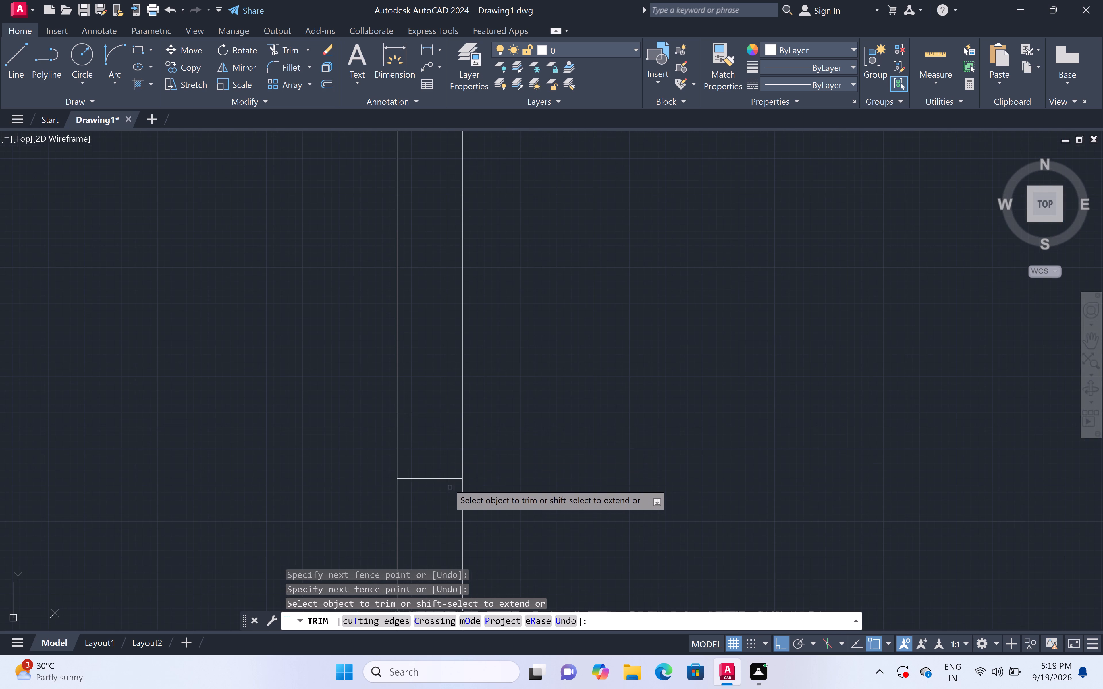
{"action": "left_click", "coordinate": [432, 342]}
{"action": "left_click", "coordinate": [435, 527]}
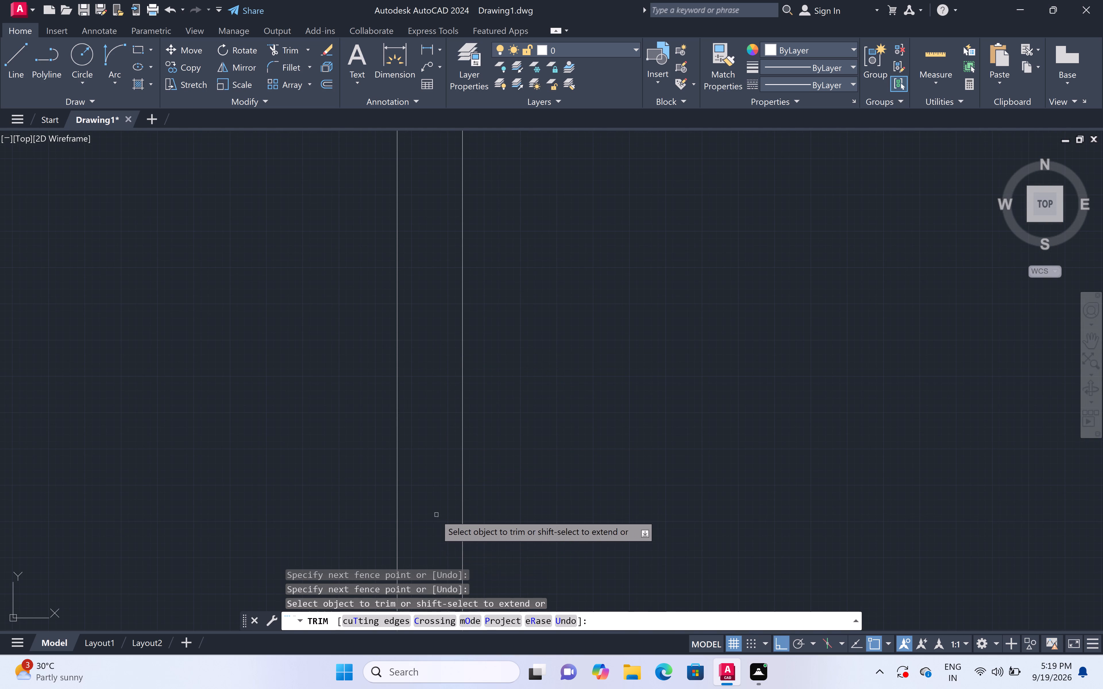
{"action": "scroll", "coordinate": [435, 515], "scroll_direction": "down", "scroll_amount": 6}
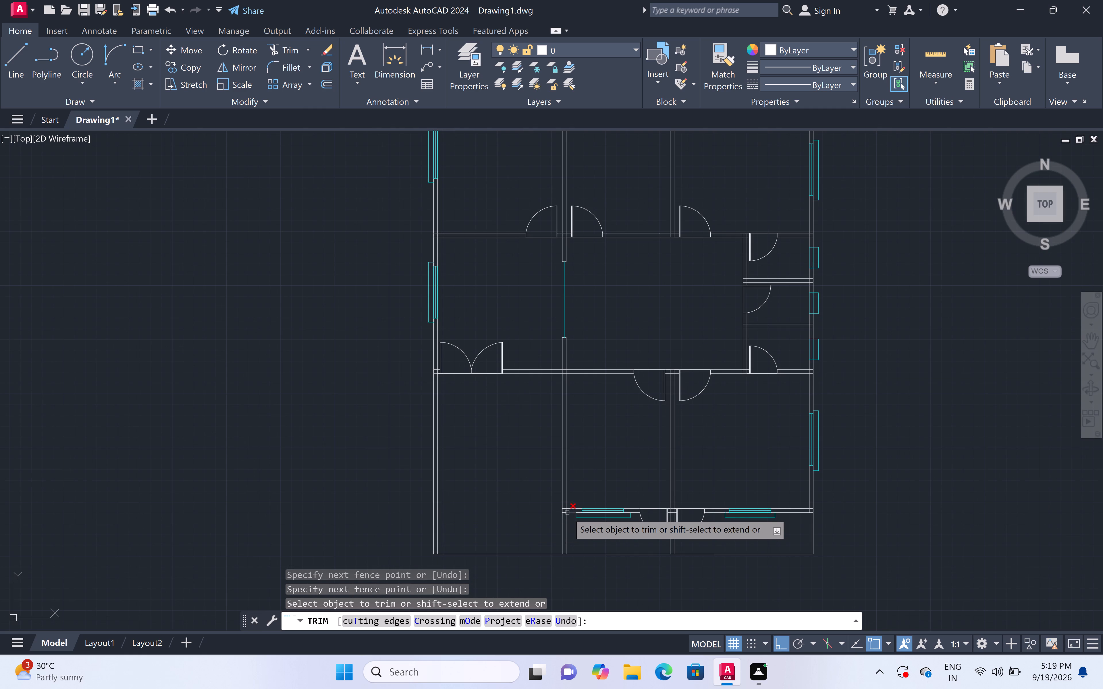
{"action": "scroll", "coordinate": [566, 513], "scroll_direction": "up", "scroll_amount": 5}
{"action": "double_click", "coordinate": [551, 445]}
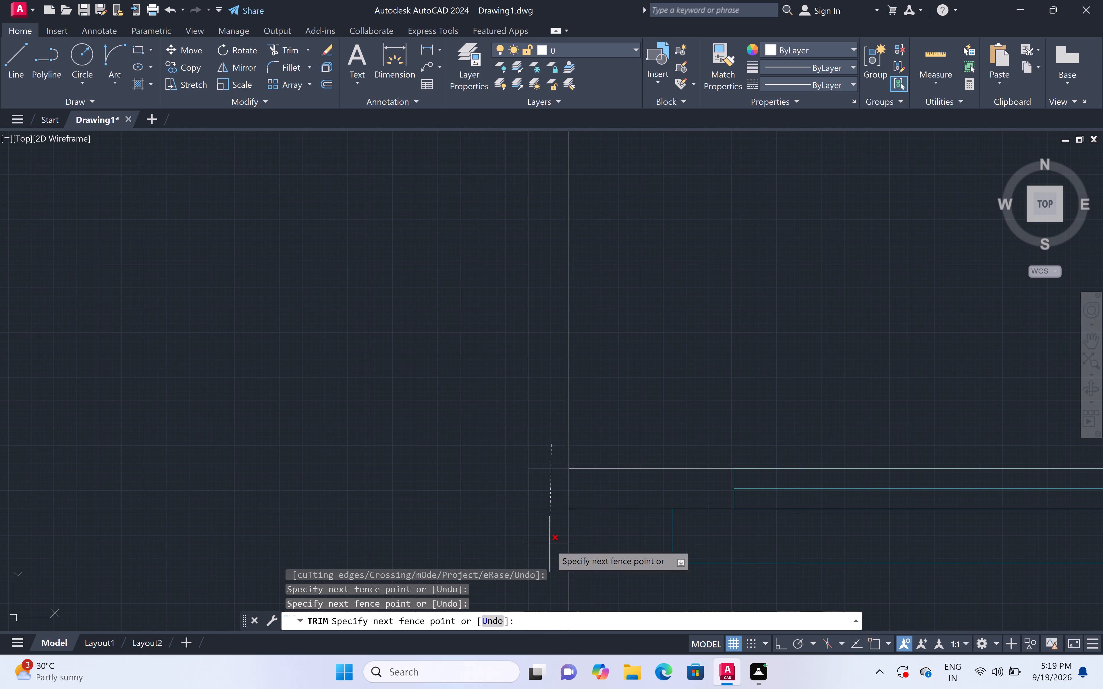
{"action": "double_click", "coordinate": [549, 544]}
{"action": "scroll", "coordinate": [541, 500], "scroll_direction": "down", "scroll_amount": 6}
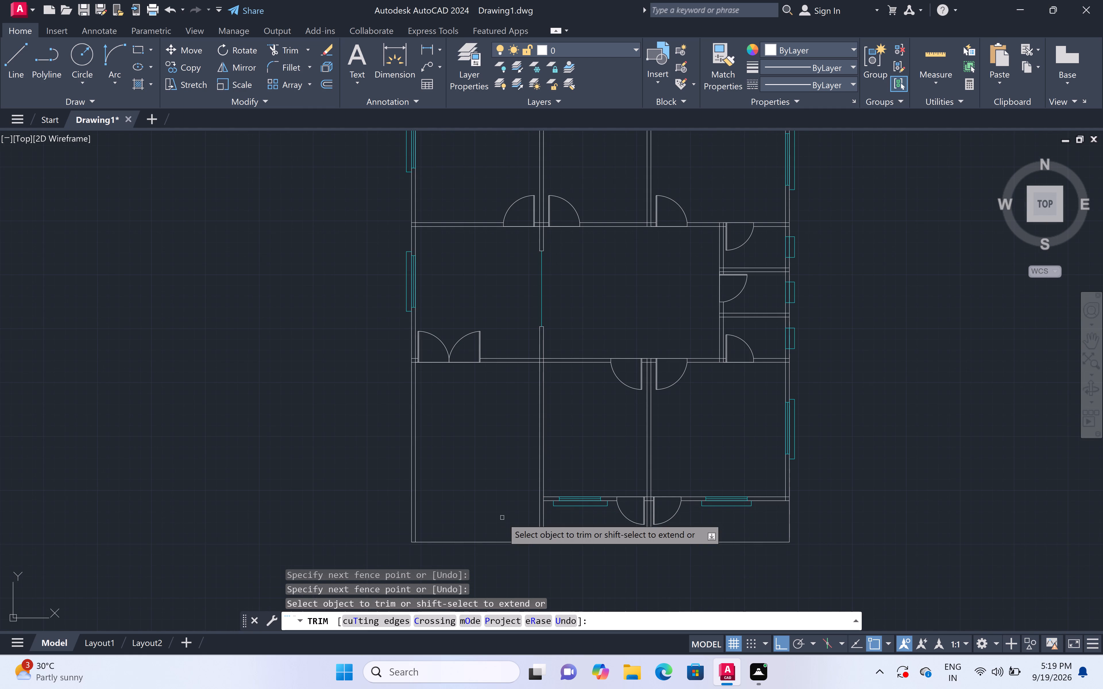
Trim the overlapping wall lines where the double-door wall meets the west exterior wall, opening up the junction.
{"action": "scroll", "coordinate": [502, 518], "scroll_direction": "down", "scroll_amount": 3}
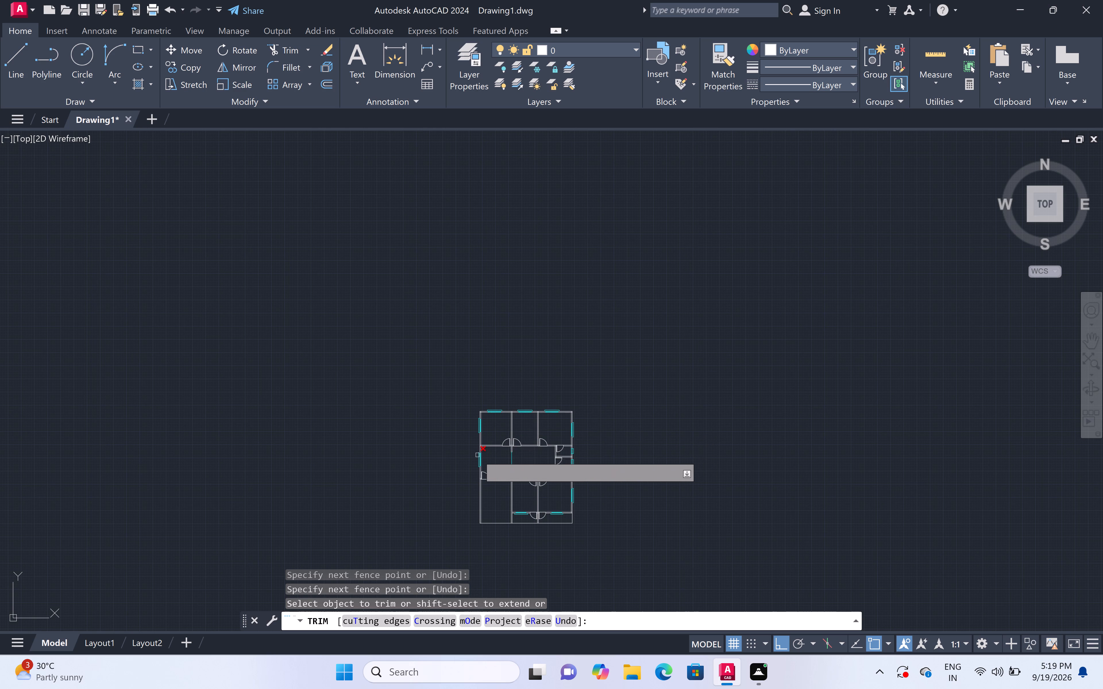
{"action": "scroll", "coordinate": [477, 456], "scroll_direction": "up", "scroll_amount": 3}
{"action": "scroll", "coordinate": [493, 566], "scroll_direction": "up", "scroll_amount": 4}
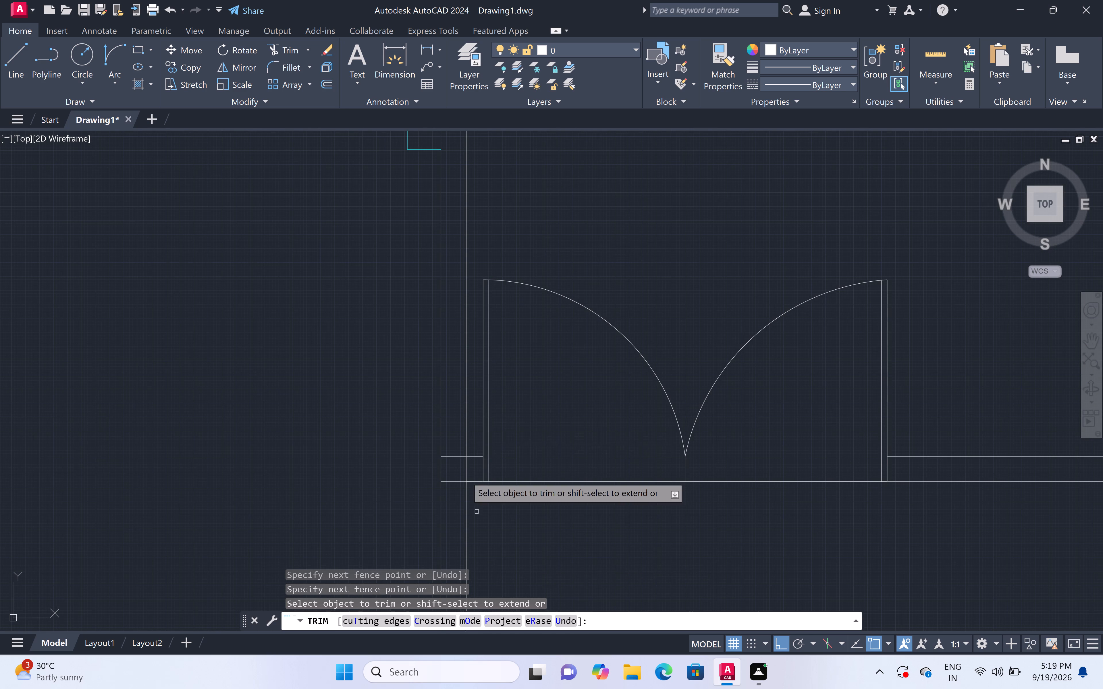
{"action": "left_click", "coordinate": [456, 441]}
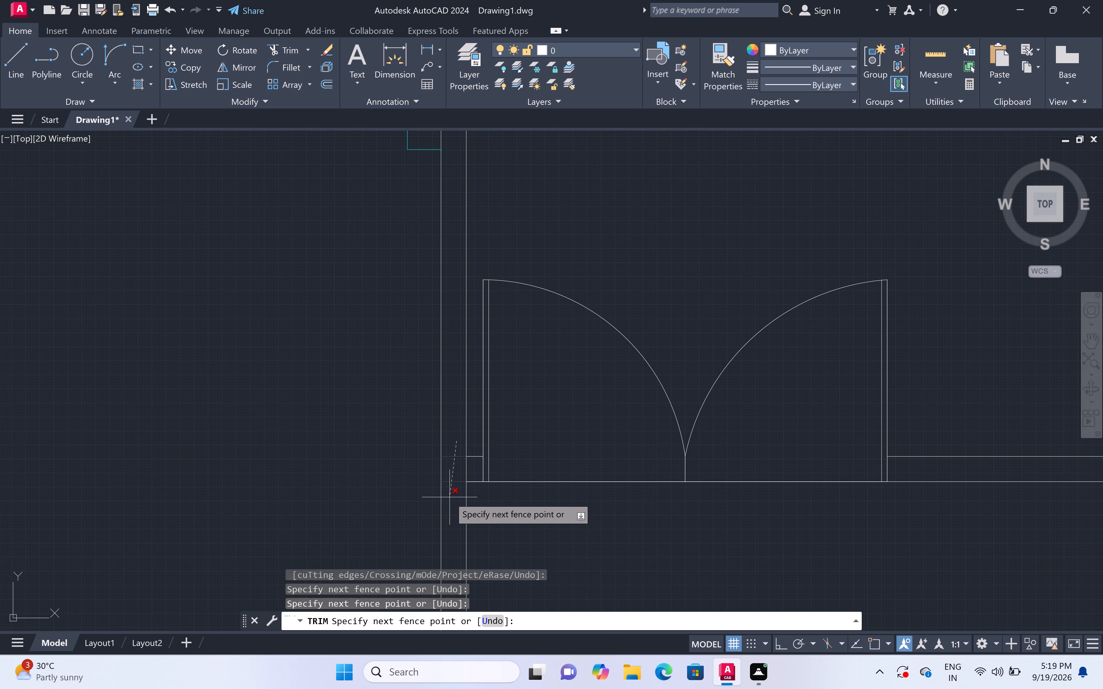
{"action": "left_click", "coordinate": [450, 498]}
{"action": "left_click", "coordinate": [466, 470]}
Trim the overlapping wall lines where the top-left room's south wall meets the west exterior wall.
{"action": "scroll", "coordinate": [465, 471], "scroll_direction": "down", "scroll_amount": 4}
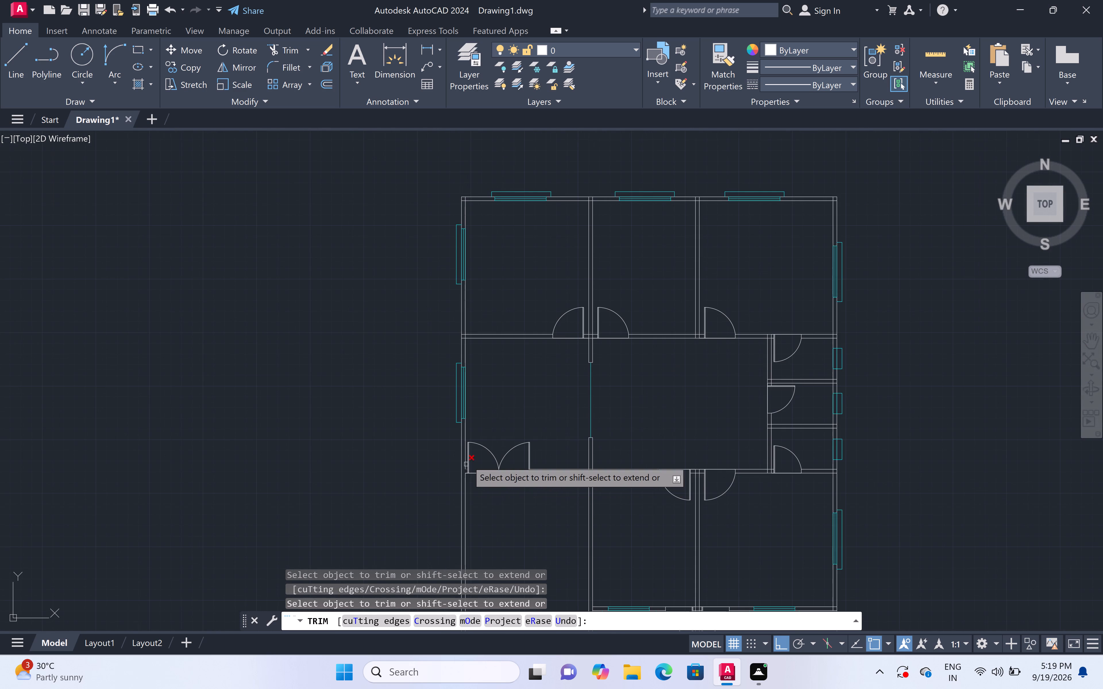
{"action": "scroll", "coordinate": [465, 334], "scroll_direction": "up", "scroll_amount": 5}
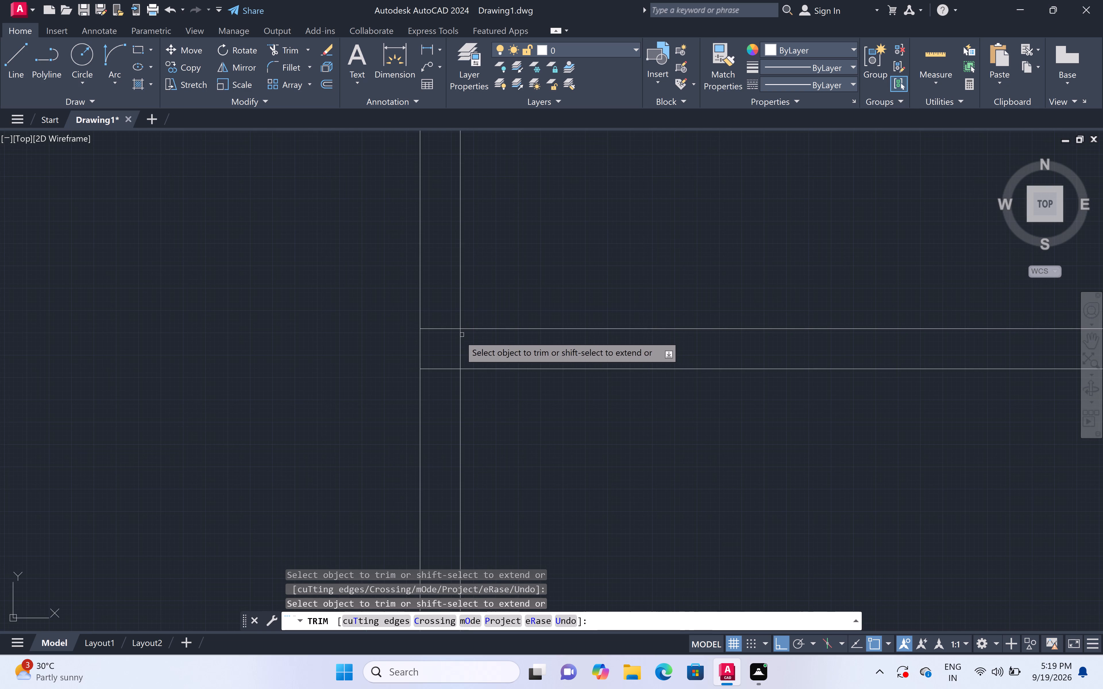
{"action": "left_click", "coordinate": [443, 310]}
{"action": "left_click", "coordinate": [442, 398]}
{"action": "left_click", "coordinate": [448, 350]}
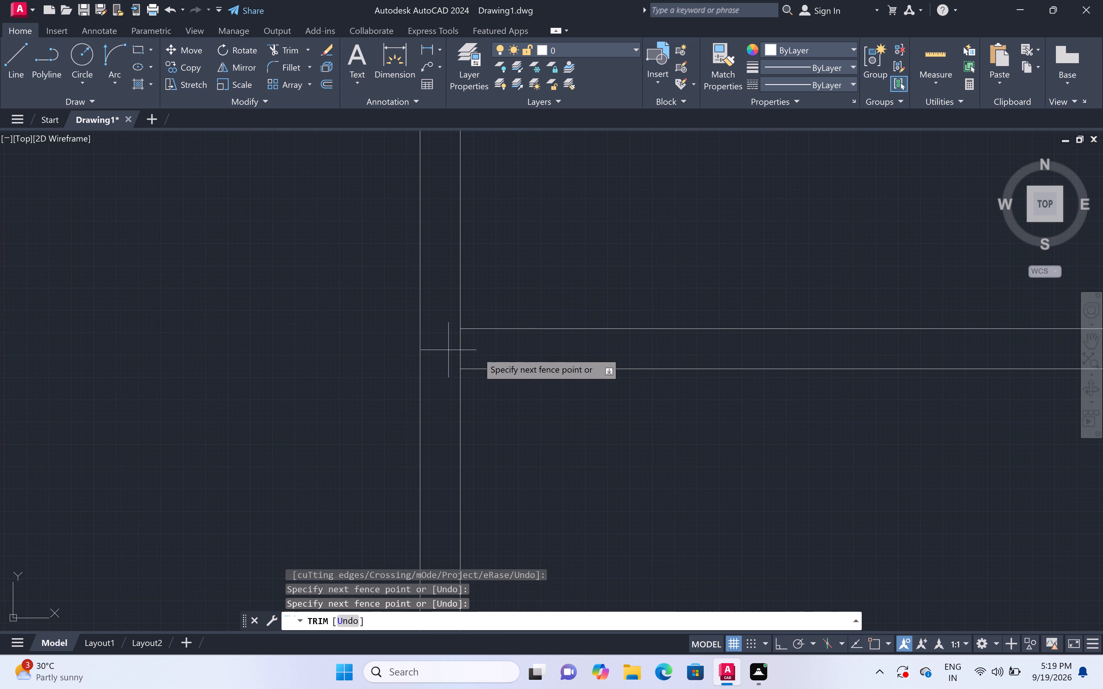
{"action": "left_click", "coordinate": [483, 353]}
Trim the overlapping wall lines where the partition between the top-left and top-middle rooms meets the north wall.
{"action": "scroll", "coordinate": [469, 355], "scroll_direction": "down", "scroll_amount": 6}
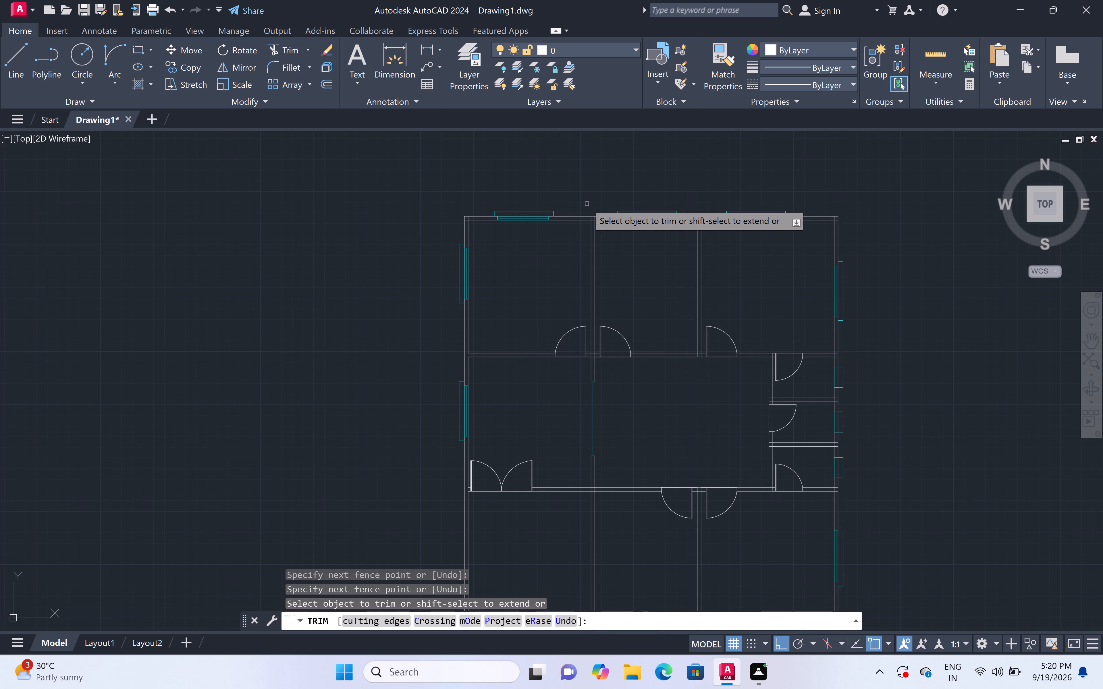
{"action": "scroll", "coordinate": [586, 204], "scroll_direction": "up", "scroll_amount": 6}
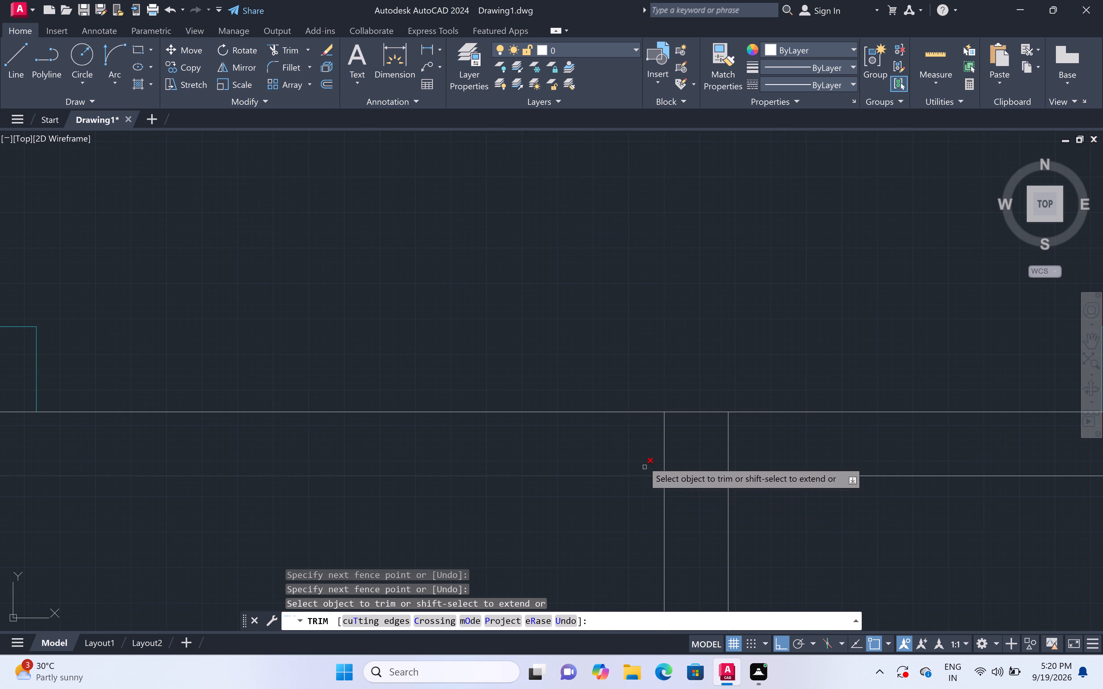
{"action": "left_click", "coordinate": [643, 453]}
{"action": "left_click", "coordinate": [806, 447]}
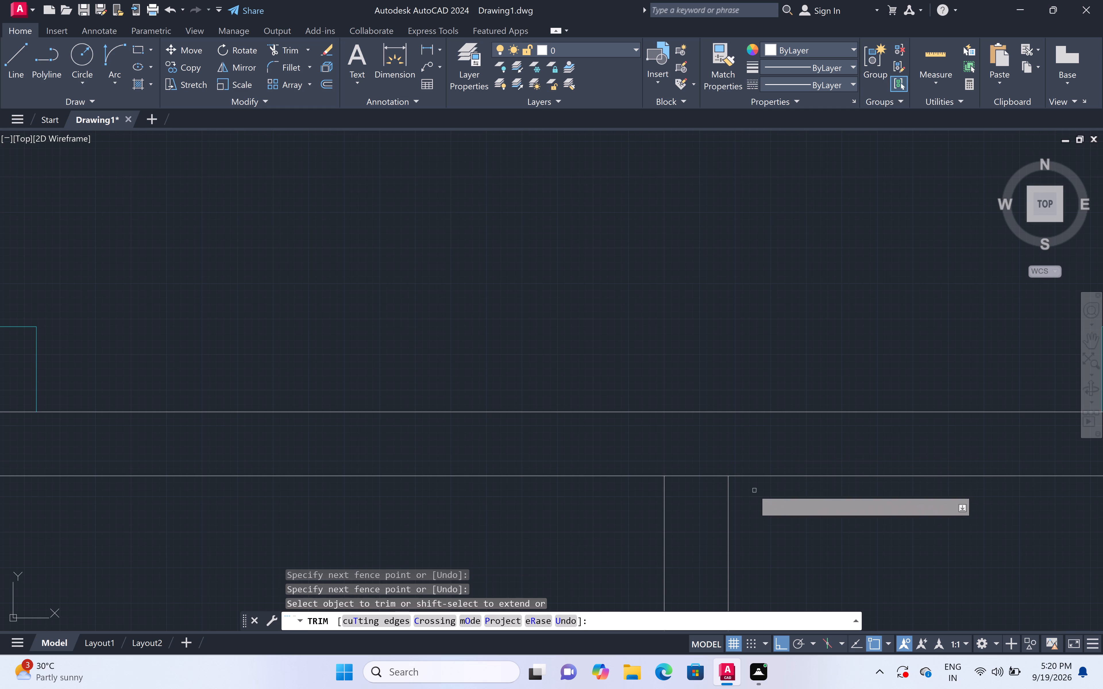
{"action": "double_click", "coordinate": [702, 457]}
{"action": "left_click", "coordinate": [707, 534]}
Trim the crossing wall lines where the partition between the top-left and top-middle rooms crosses those rooms' south wall.
{"action": "scroll", "coordinate": [699, 464], "scroll_direction": "down", "scroll_amount": 6}
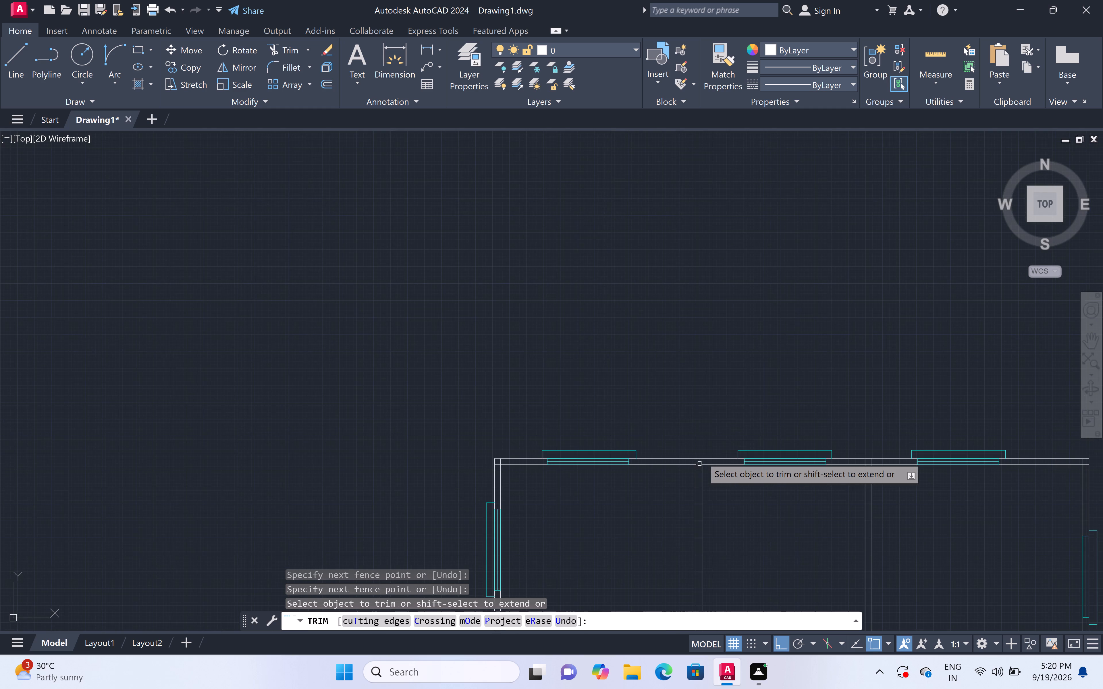
{"action": "scroll", "coordinate": [698, 475], "scroll_direction": "down", "scroll_amount": 4}
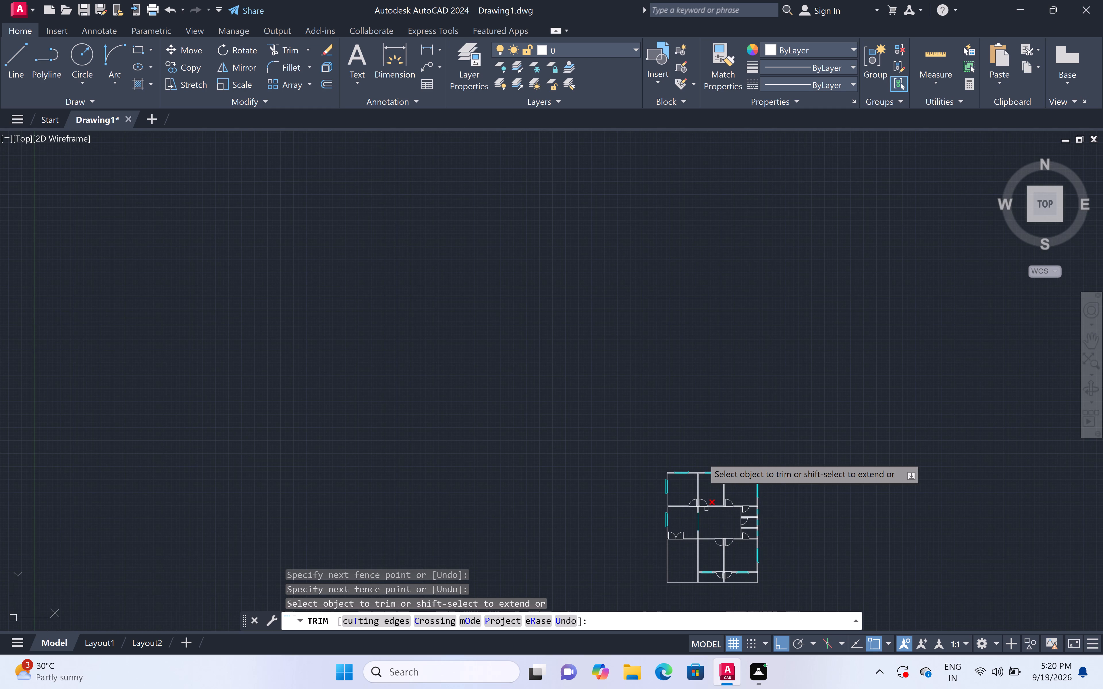
{"action": "scroll", "coordinate": [705, 509], "scroll_direction": "up", "scroll_amount": 5}
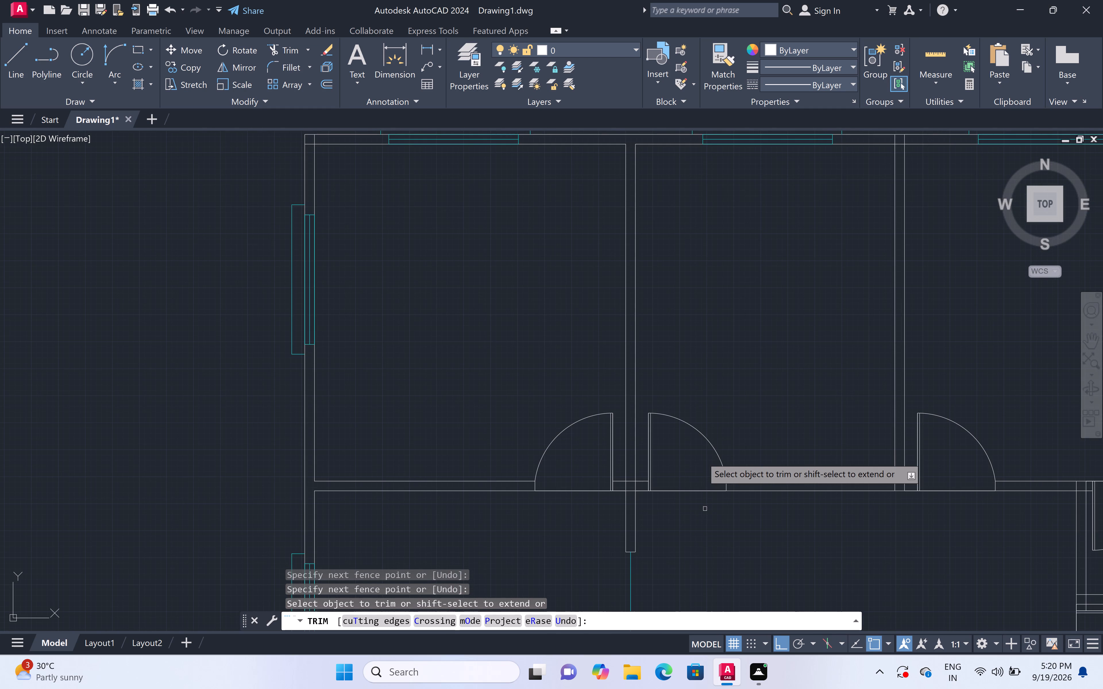
{"action": "scroll", "coordinate": [667, 565], "scroll_direction": "up", "scroll_amount": 2}
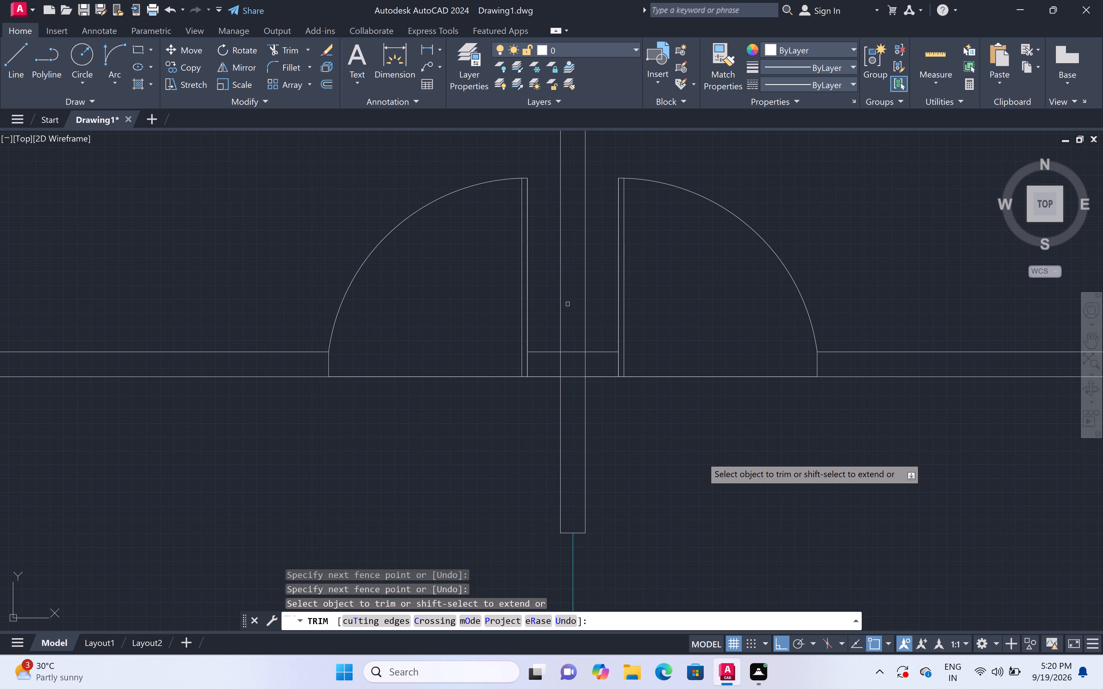
{"action": "scroll", "coordinate": [573, 315], "scroll_direction": "up", "scroll_amount": 3}
{"action": "scroll", "coordinate": [551, 459], "scroll_direction": "down", "scroll_amount": 3}
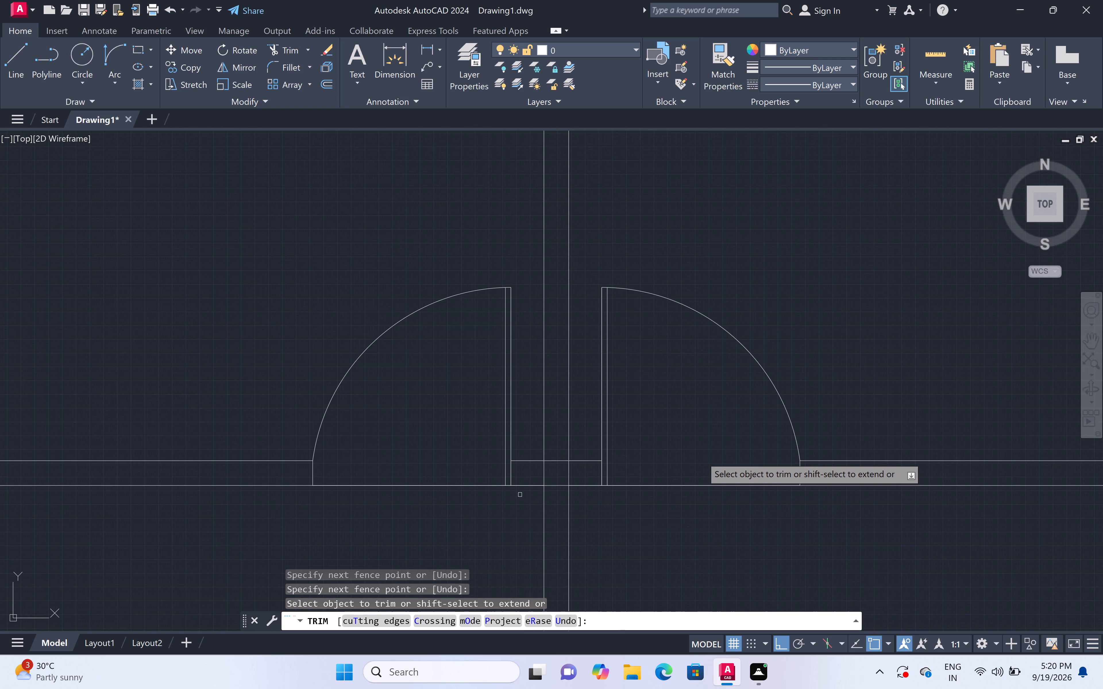
{"action": "scroll", "coordinate": [561, 498], "scroll_direction": "up", "scroll_amount": 3}
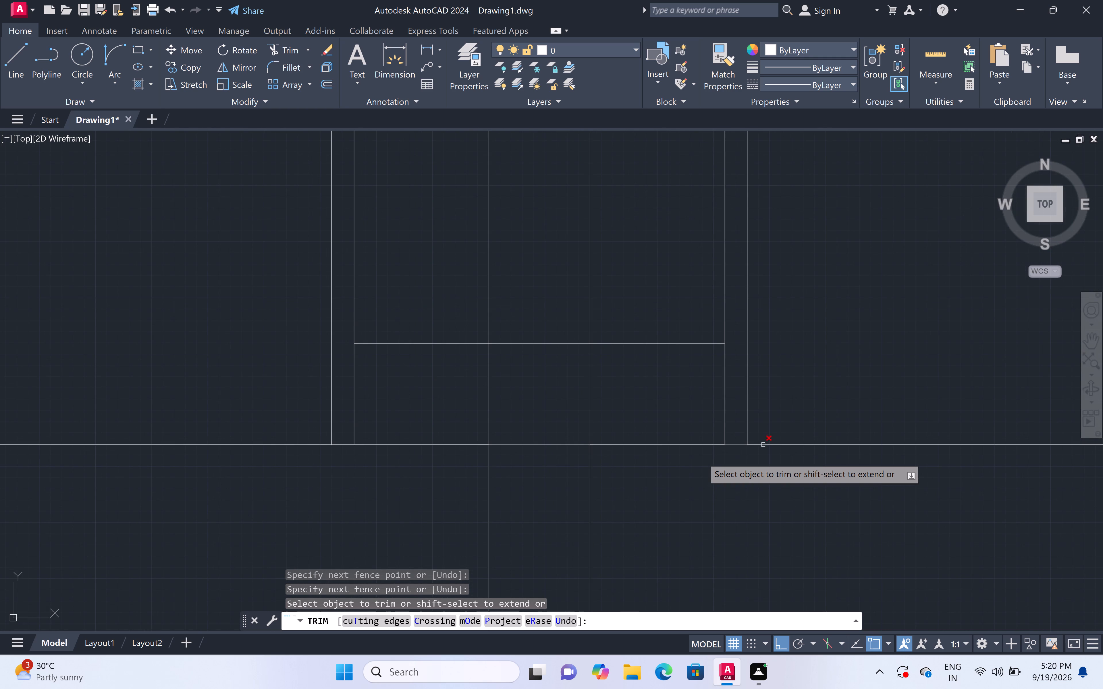
{"action": "left_click", "coordinate": [443, 385]}
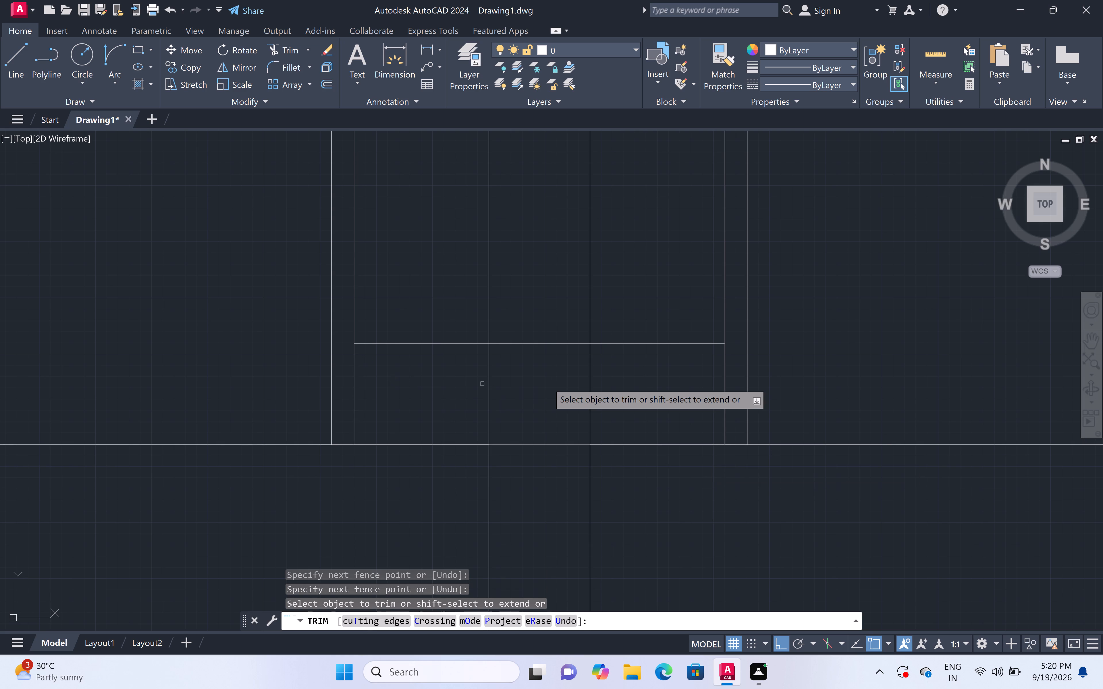
{"action": "left_click", "coordinate": [681, 382]}
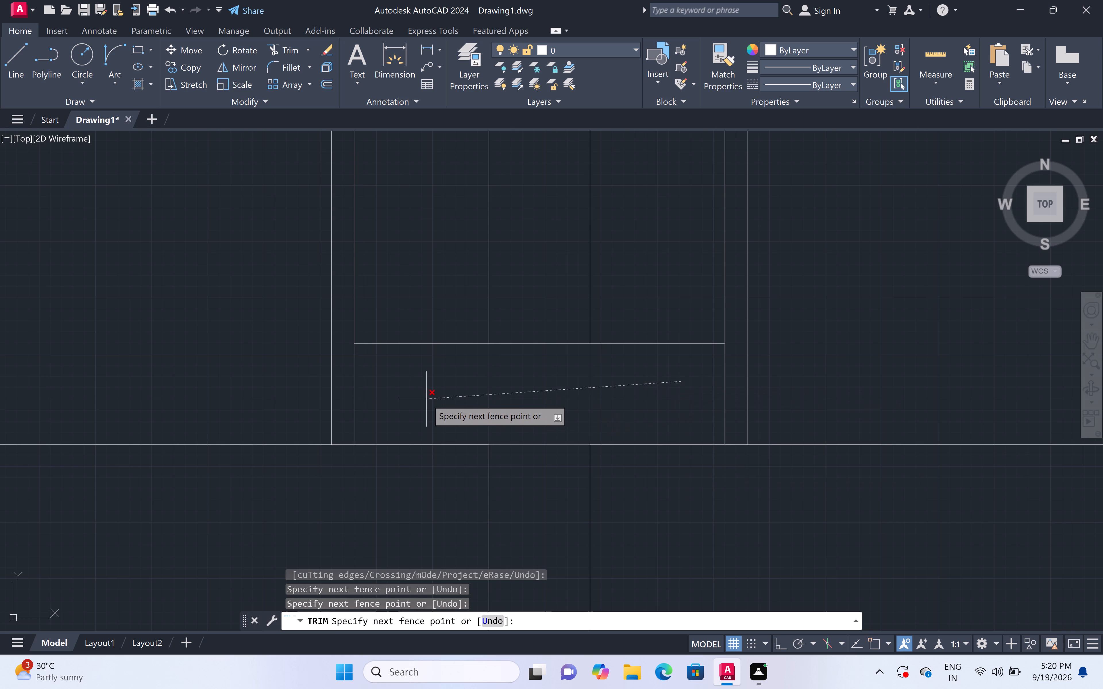
{"action": "double_click", "coordinate": [426, 399]}
{"action": "double_click", "coordinate": [516, 311]}
{"action": "left_click", "coordinate": [533, 527]}
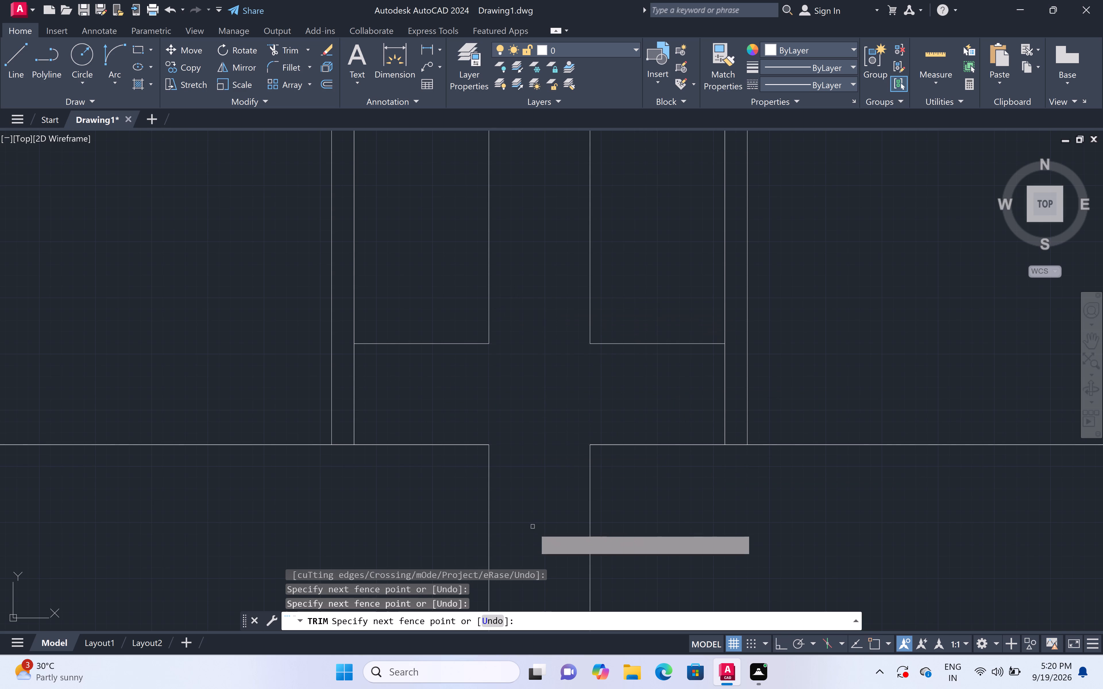
Trim the overlapping wall lines where the partition between the top-middle and top-right rooms meets those rooms' south wall.
{"action": "scroll", "coordinate": [524, 431], "scroll_direction": "down", "scroll_amount": 8}
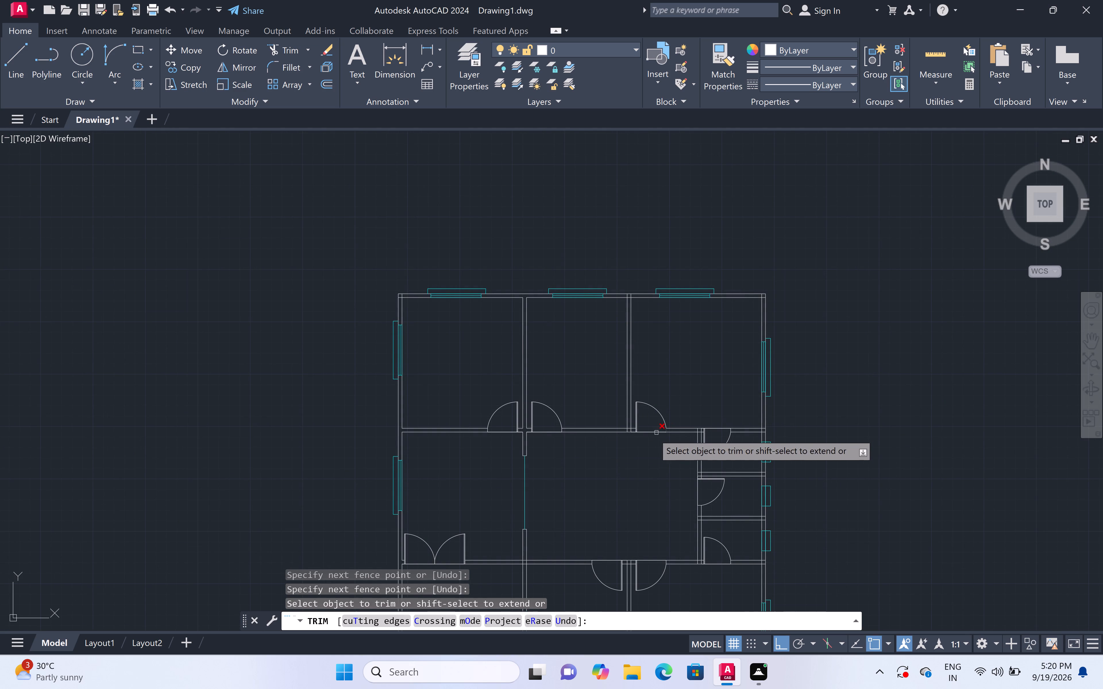
{"action": "scroll", "coordinate": [634, 429], "scroll_direction": "up", "scroll_amount": 5}
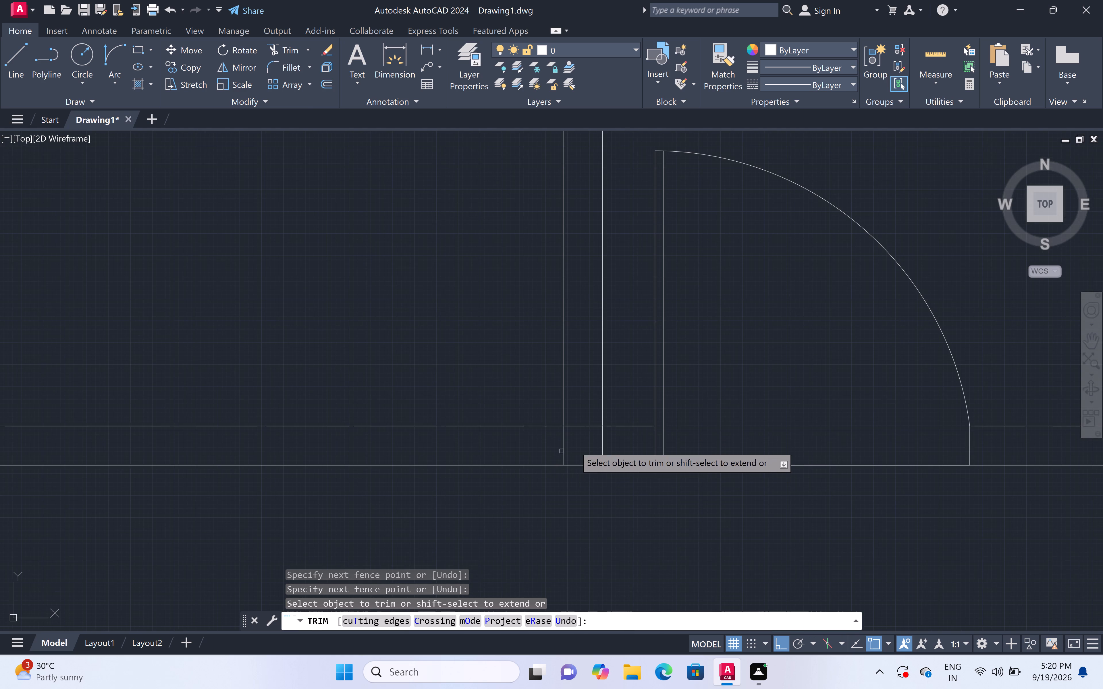
{"action": "scroll", "coordinate": [589, 440], "scroll_direction": "up", "scroll_amount": 2}
{"action": "double_click", "coordinate": [517, 459]}
{"action": "left_click", "coordinate": [658, 455]}
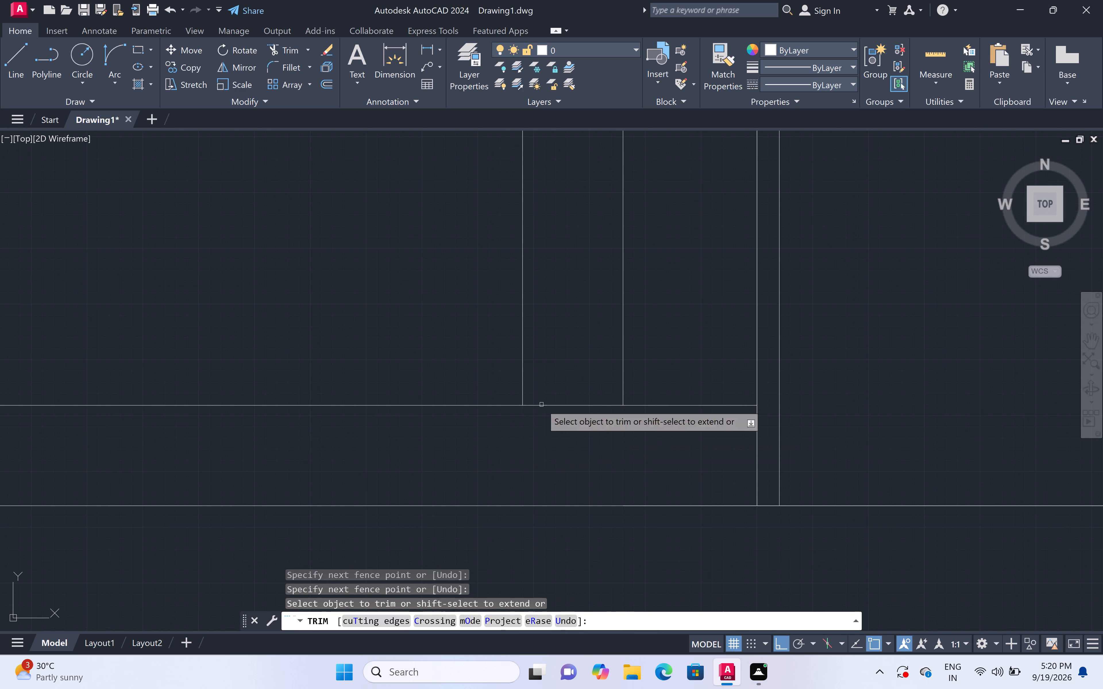
{"action": "left_click", "coordinate": [553, 361]}
{"action": "left_click", "coordinate": [554, 465]}
Trim the overlapping wall lines where the partition between the top-middle and top-right rooms meets the north wall.
{"action": "scroll", "coordinate": [554, 460], "scroll_direction": "down", "scroll_amount": 10}
{"action": "scroll", "coordinate": [557, 409], "scroll_direction": "up", "scroll_amount": 6}
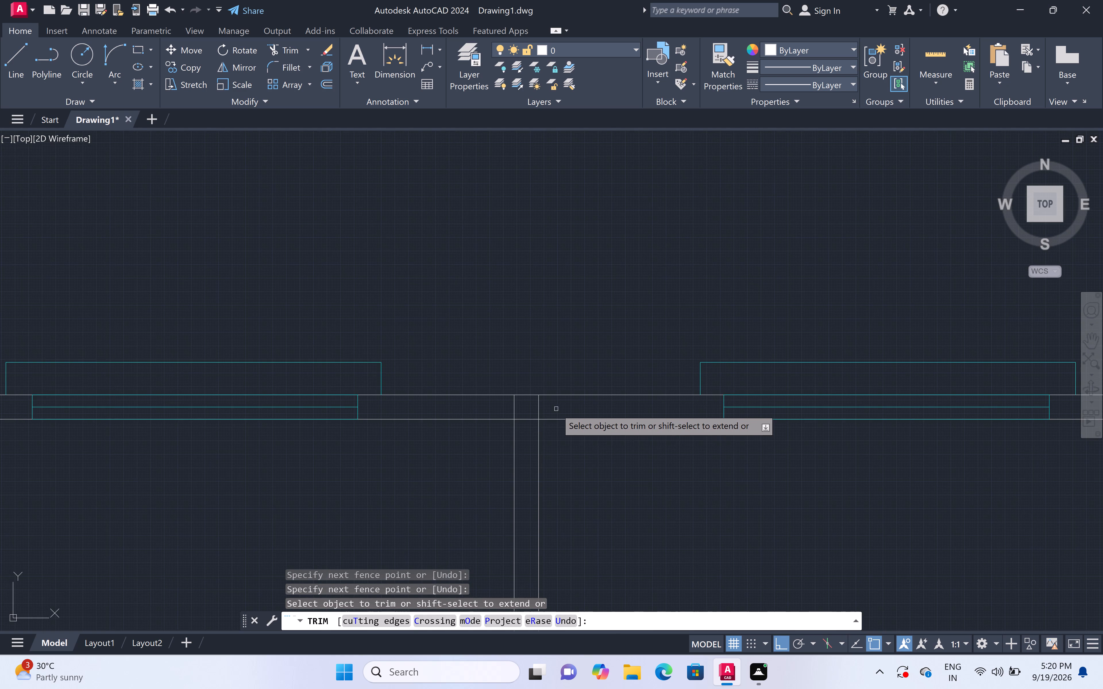
{"action": "scroll", "coordinate": [531, 422], "scroll_direction": "up", "scroll_amount": 3}
{"action": "left_click", "coordinate": [424, 386]}
{"action": "left_click", "coordinate": [600, 382]}
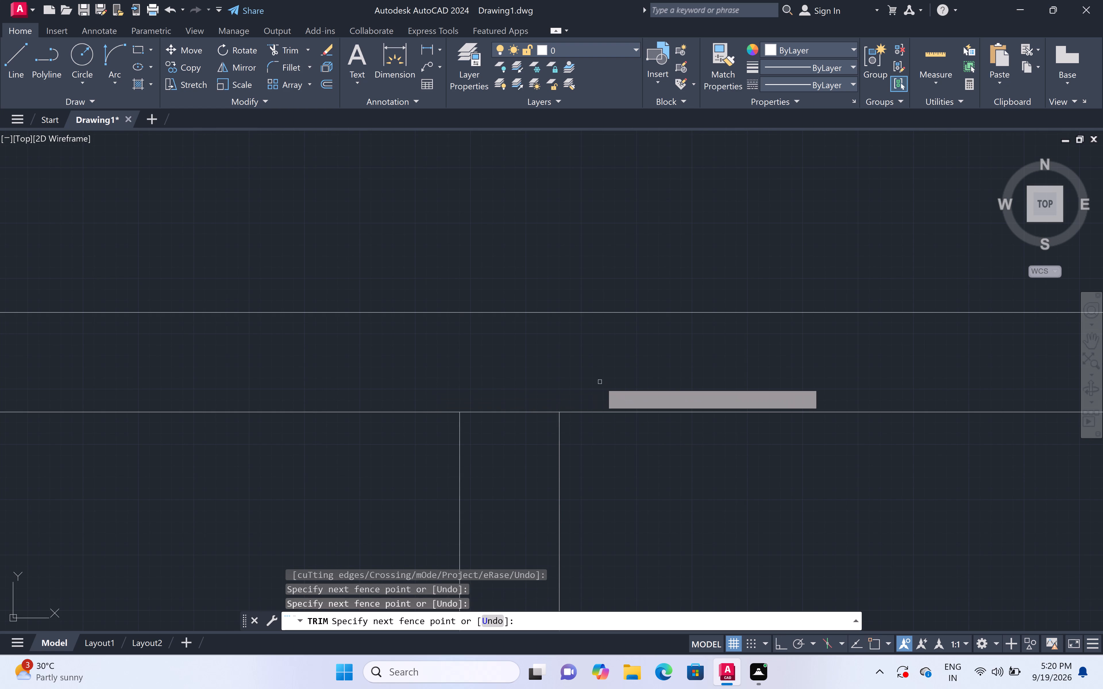
{"action": "left_click", "coordinate": [506, 397]}
{"action": "left_click", "coordinate": [502, 436]}
Trim the overlapping wall lines where the small rooms' west wall meets the top rooms' south wall.
{"action": "scroll", "coordinate": [502, 434], "scroll_direction": "down", "scroll_amount": 11}
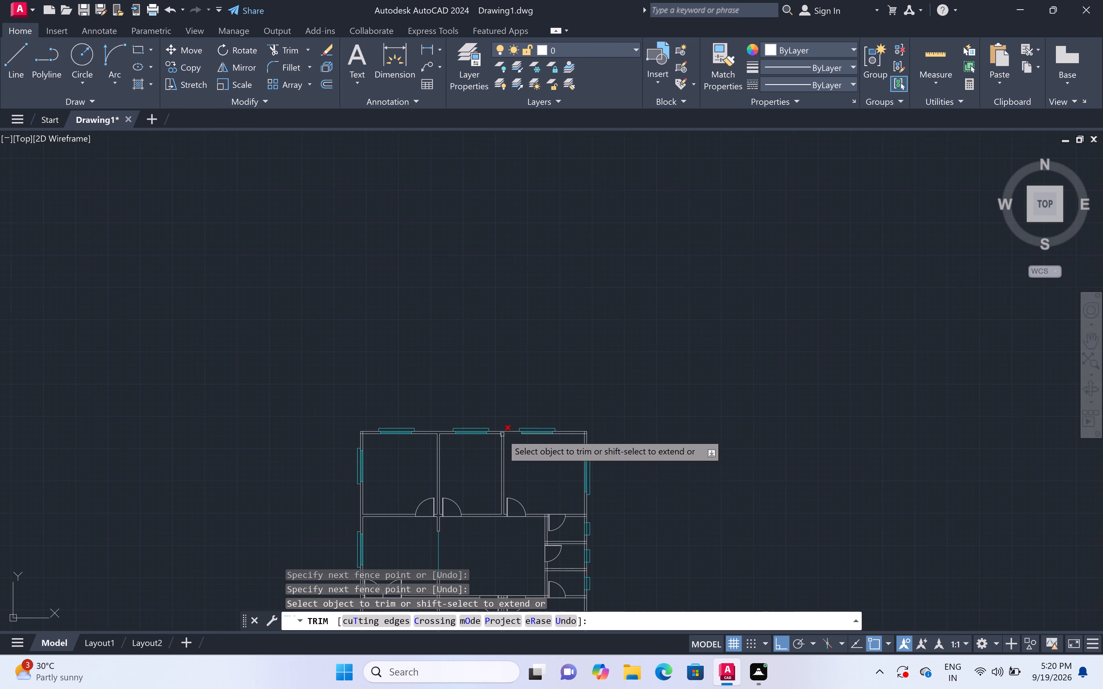
{"action": "scroll", "coordinate": [546, 522], "scroll_direction": "up", "scroll_amount": 3}
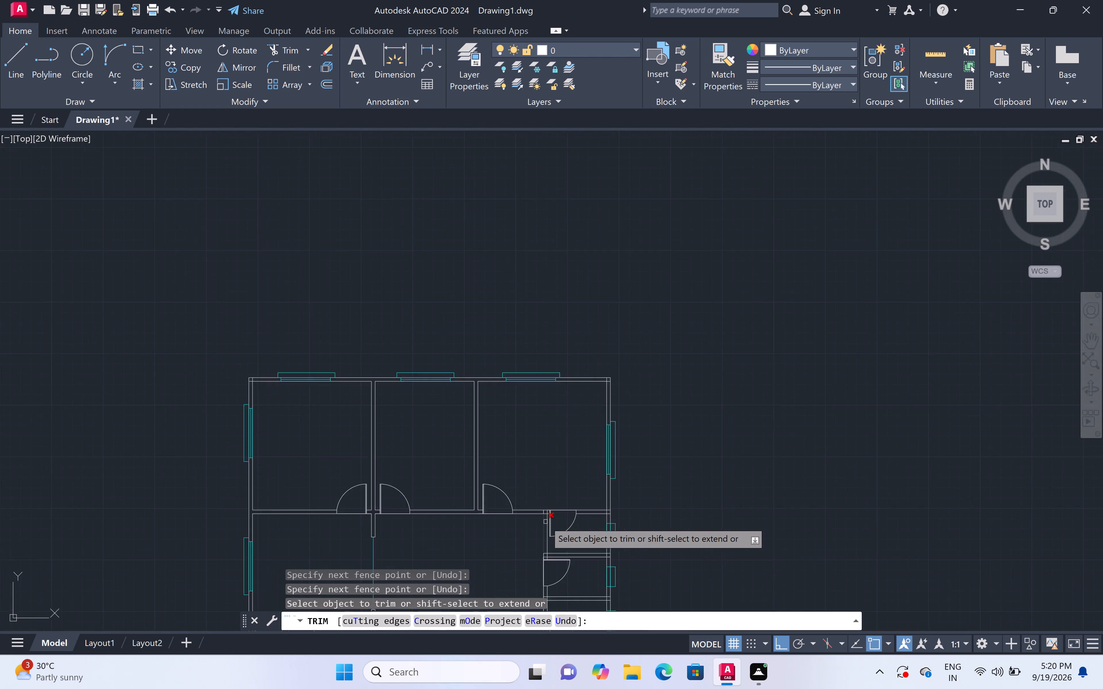
{"action": "scroll", "coordinate": [545, 522], "scroll_direction": "up", "scroll_amount": 2}
{"action": "scroll", "coordinate": [537, 480], "scroll_direction": "up", "scroll_amount": 2}
{"action": "left_click", "coordinate": [485, 438]}
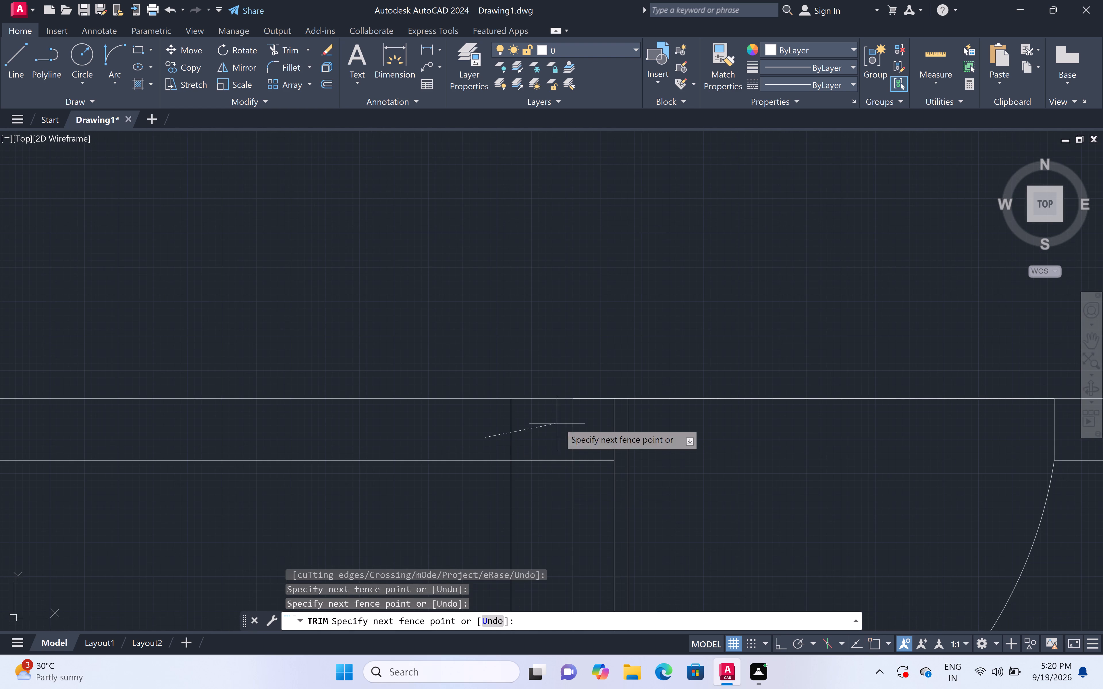
{"action": "left_click", "coordinate": [589, 427]}
{"action": "left_click", "coordinate": [539, 452]}
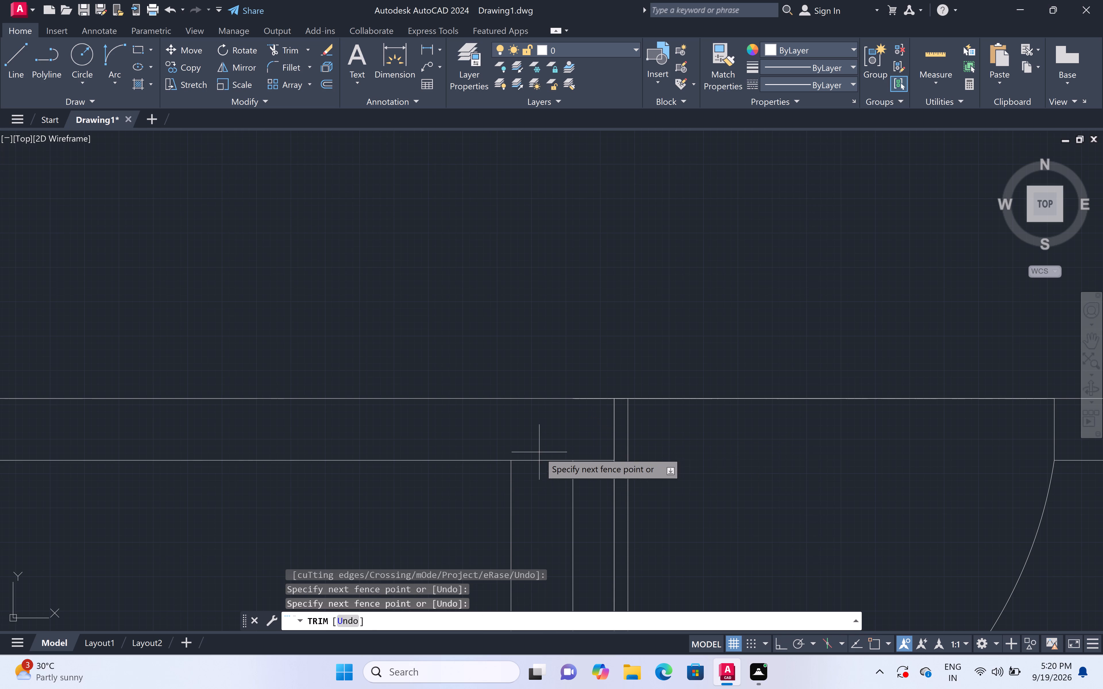
{"action": "left_click", "coordinate": [538, 485]}
Trim the overlapping wall lines where the top-right room's south wall meets the east exterior wall.
{"action": "scroll", "coordinate": [538, 483], "scroll_direction": "down", "scroll_amount": 7}
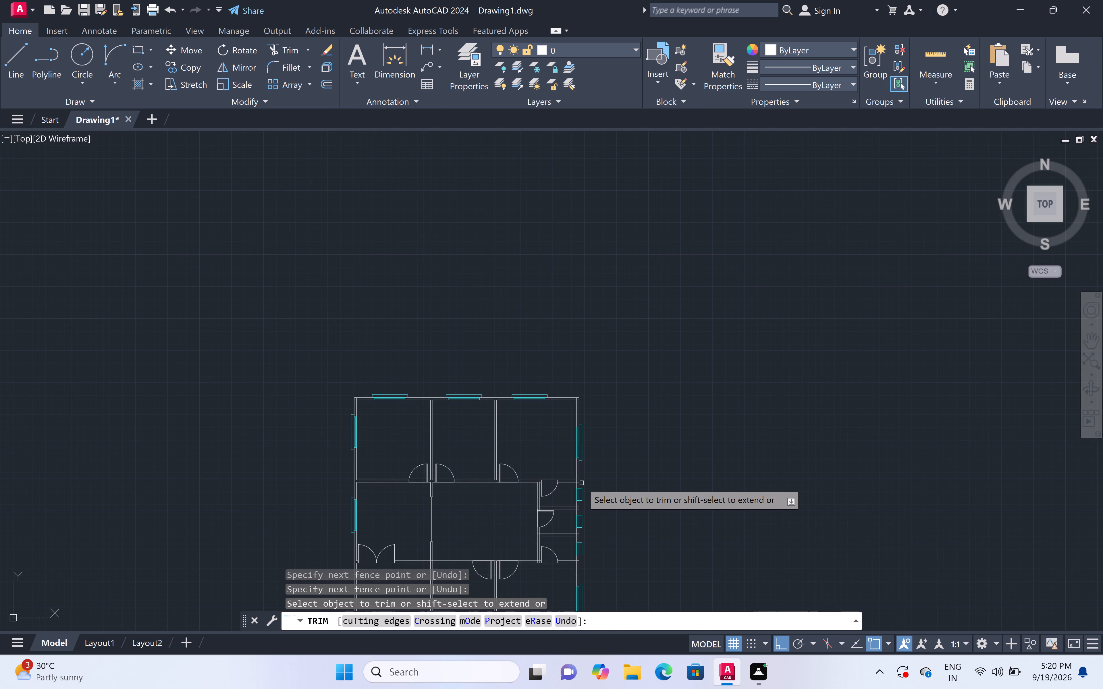
{"action": "scroll", "coordinate": [580, 482], "scroll_direction": "up", "scroll_amount": 6}
{"action": "scroll", "coordinate": [541, 487], "scroll_direction": "up", "scroll_amount": 2}
{"action": "left_click", "coordinate": [530, 319]}
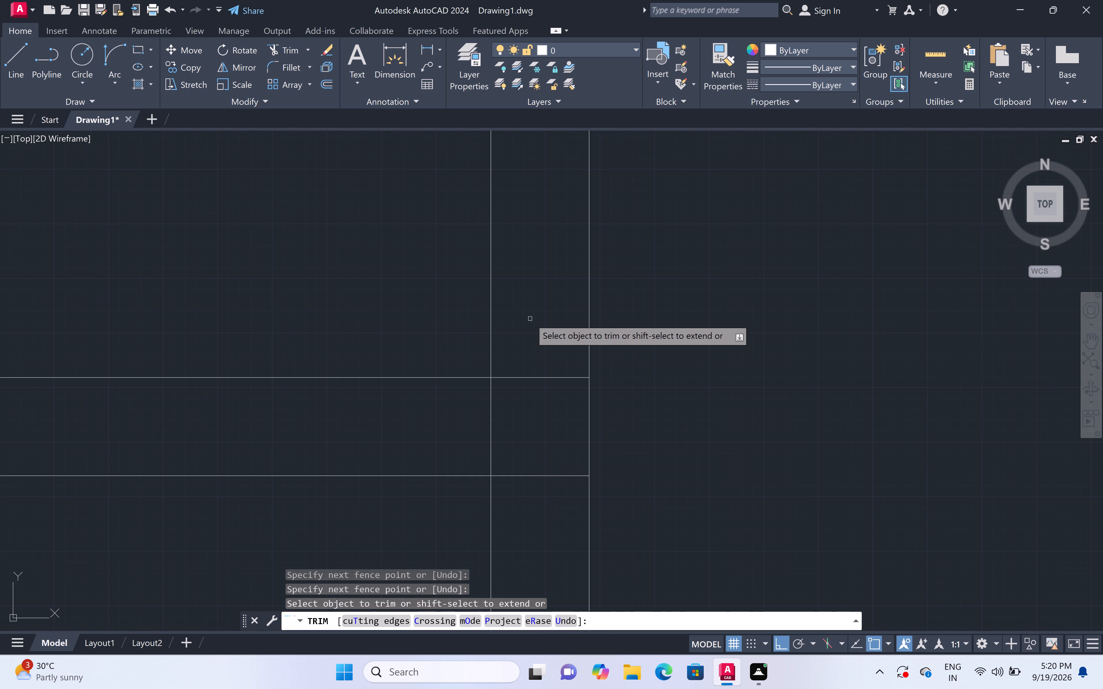
{"action": "left_click", "coordinate": [536, 543]}
{"action": "double_click", "coordinate": [524, 439]}
{"action": "left_click", "coordinate": [416, 440]}
Trim the overlapping inner wall lines at the building's northeast corner.
{"action": "scroll", "coordinate": [421, 439], "scroll_direction": "down", "scroll_amount": 10}
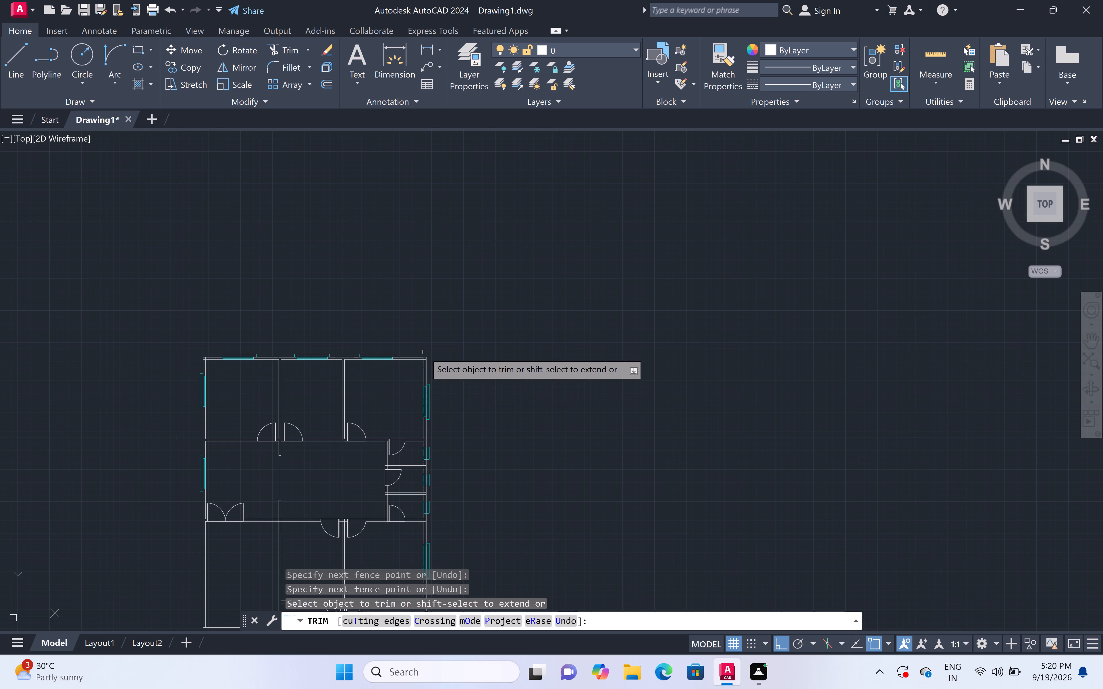
{"action": "scroll", "coordinate": [422, 355], "scroll_direction": "up", "scroll_amount": 6}
{"action": "scroll", "coordinate": [421, 441], "scroll_direction": "up", "scroll_amount": 2}
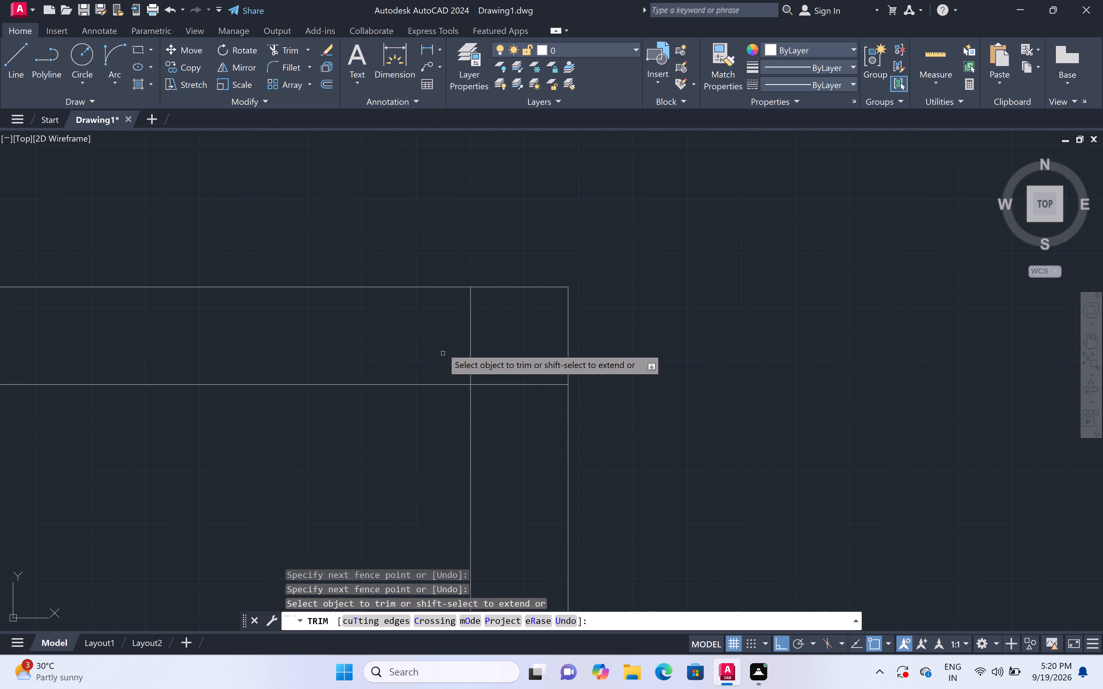
{"action": "left_click", "coordinate": [441, 342]}
{"action": "left_click", "coordinate": [504, 406]}
Trim the overlapping wall lines where the partition between the upper and middle small rooms meets the east exterior wall.
{"action": "scroll", "coordinate": [506, 389], "scroll_direction": "down", "scroll_amount": 7}
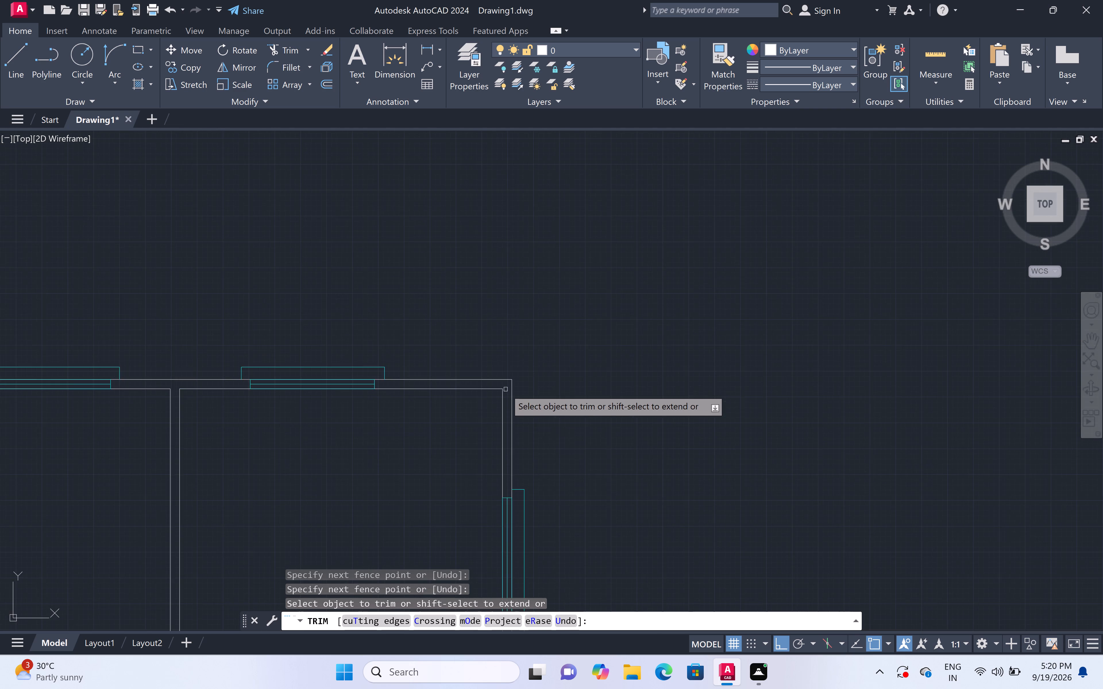
{"action": "scroll", "coordinate": [506, 389], "scroll_direction": "down", "scroll_amount": 5}
{"action": "scroll", "coordinate": [502, 435], "scroll_direction": "up", "scroll_amount": 3}
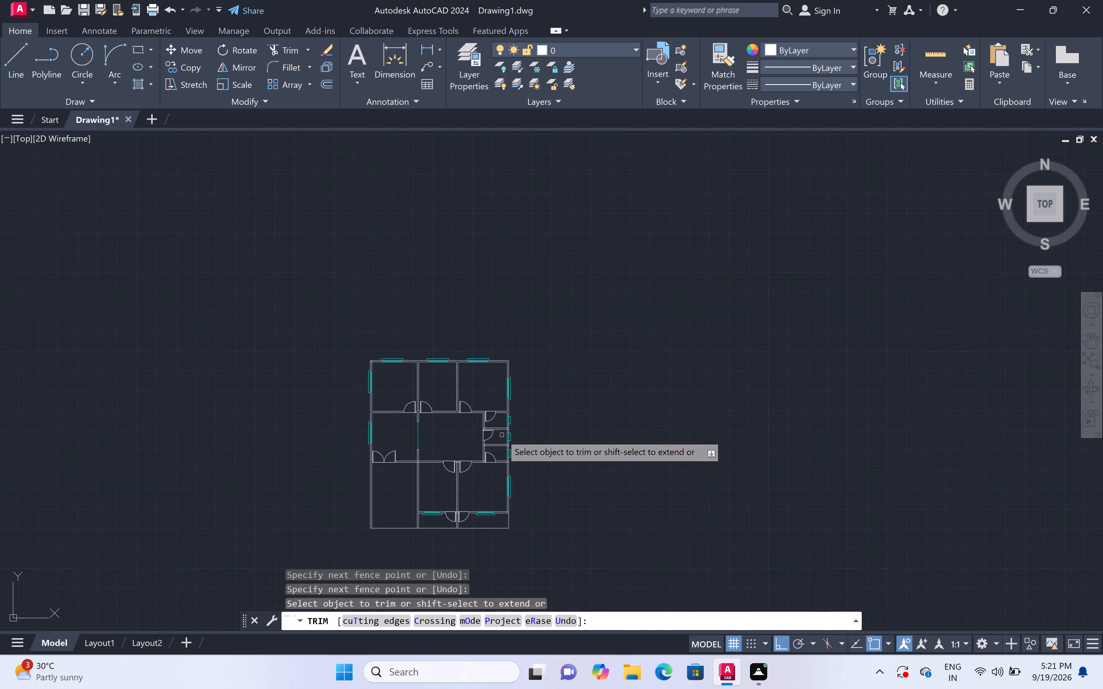
{"action": "scroll", "coordinate": [502, 435], "scroll_direction": "up", "scroll_amount": 3}
{"action": "scroll", "coordinate": [555, 371], "scroll_direction": "up", "scroll_amount": 3}
{"action": "left_click", "coordinate": [562, 316]}
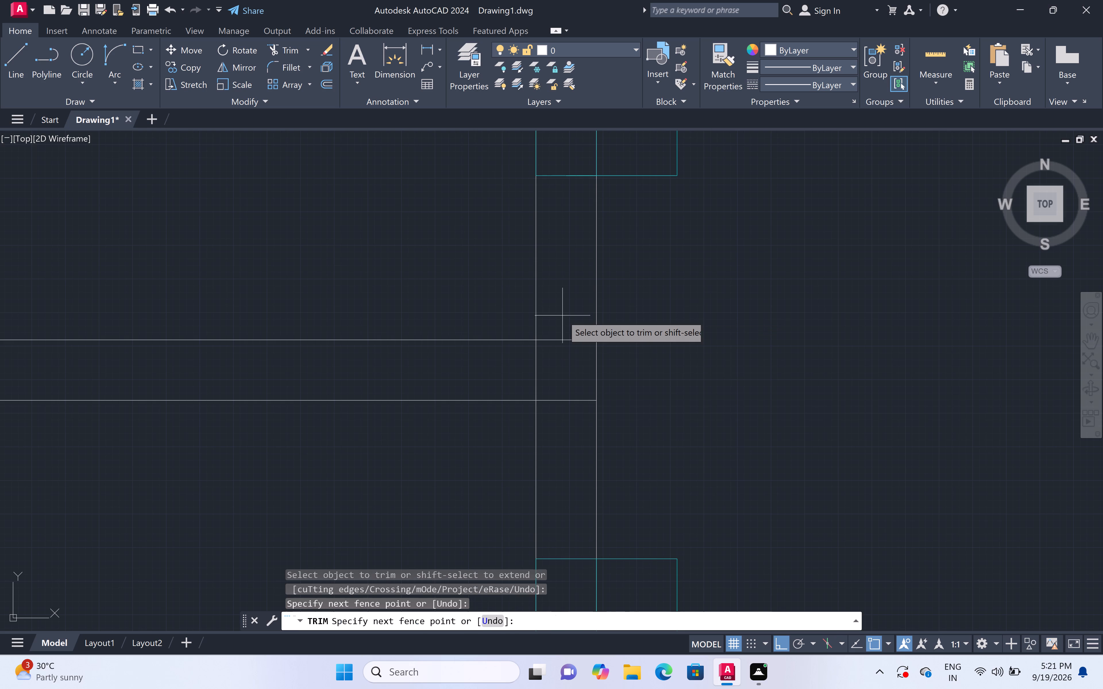
{"action": "left_click", "coordinate": [558, 491]}
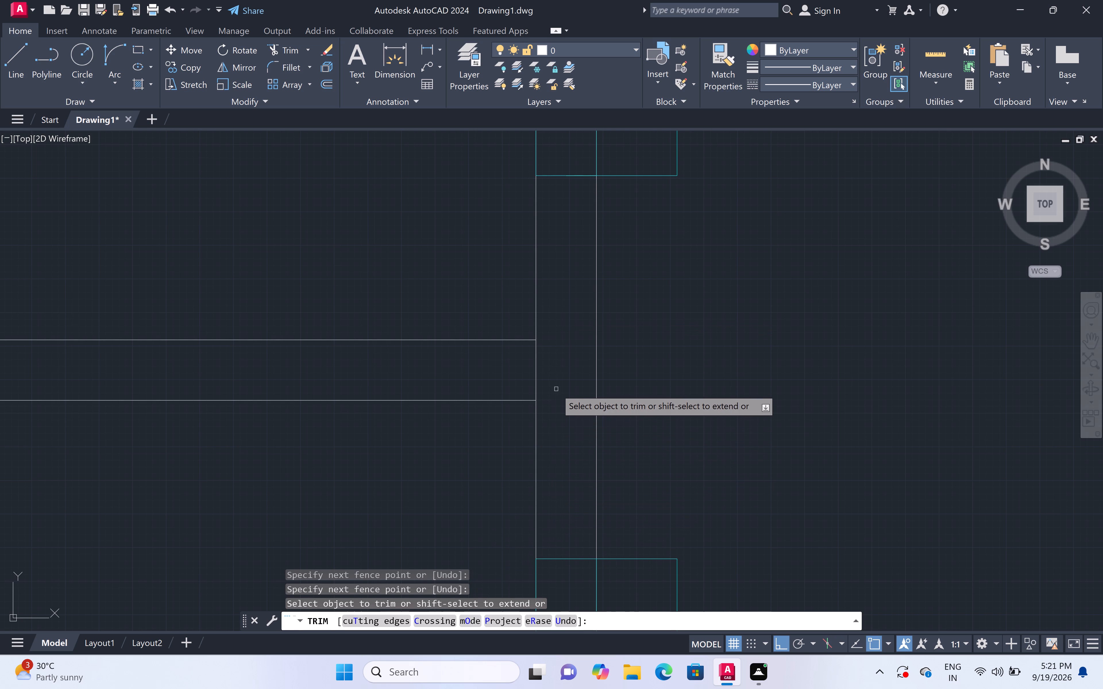
{"action": "left_click", "coordinate": [560, 367]}
{"action": "double_click", "coordinate": [454, 365]}
Trim the overlapping wall lines where the partition between the upper and middle small rooms meets their west wall.
{"action": "scroll", "coordinate": [478, 365], "scroll_direction": "down", "scroll_amount": 6}
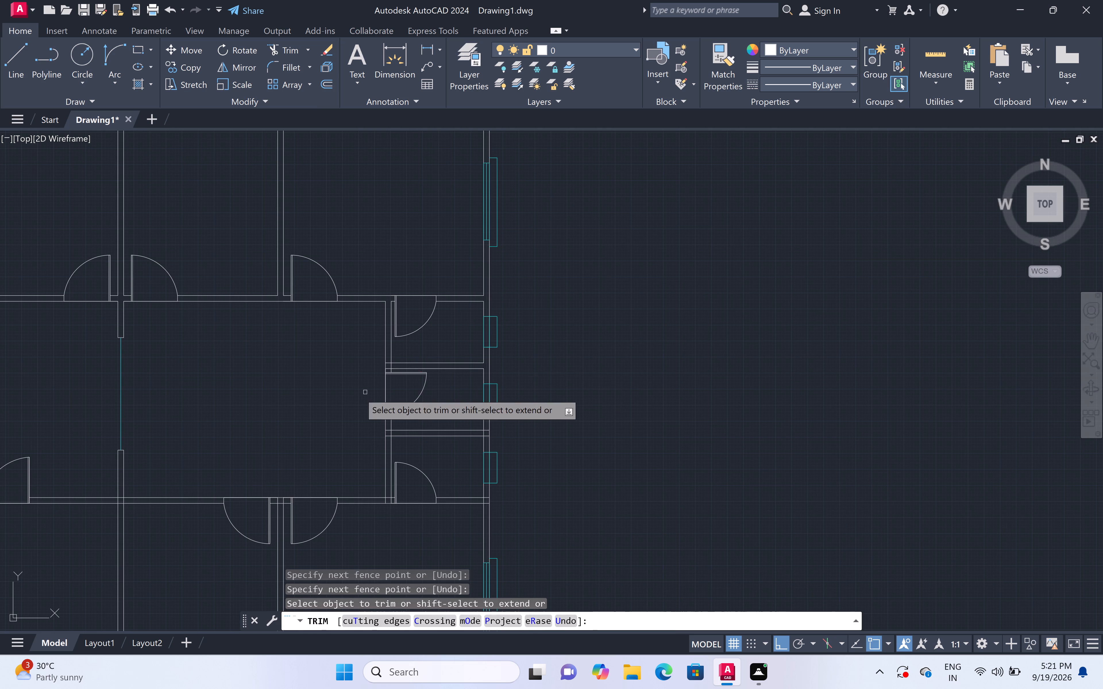
{"action": "scroll", "coordinate": [389, 367], "scroll_direction": "up", "scroll_amount": 6}
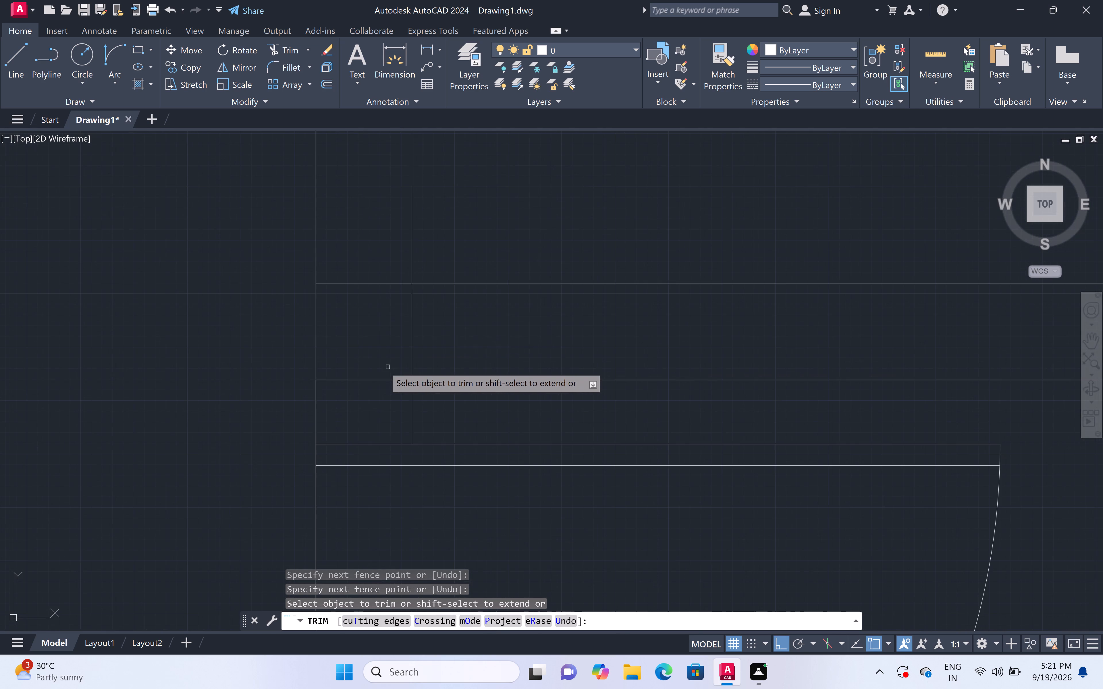
{"action": "left_click", "coordinate": [366, 263]}
{"action": "left_click", "coordinate": [365, 404]}
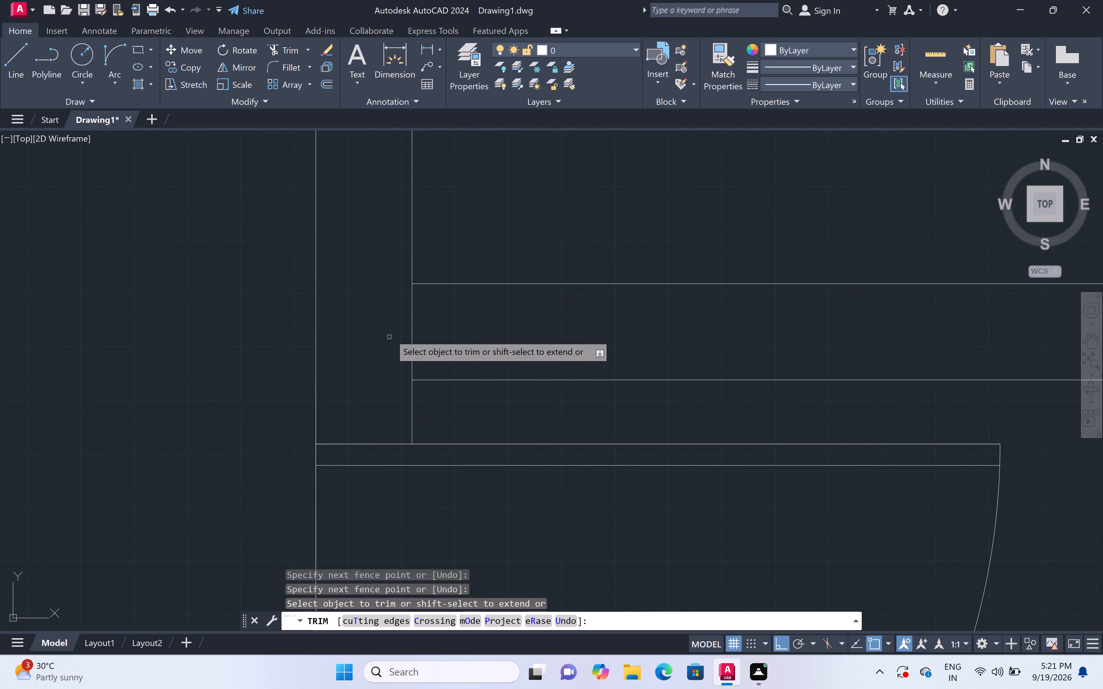
{"action": "left_click", "coordinate": [390, 332]}
{"action": "left_click", "coordinate": [490, 332]}
Trim the overlapping wall lines where the partition between the middle and lower small rooms meets their west wall.
{"action": "scroll", "coordinate": [490, 332], "scroll_direction": "down", "scroll_amount": 6}
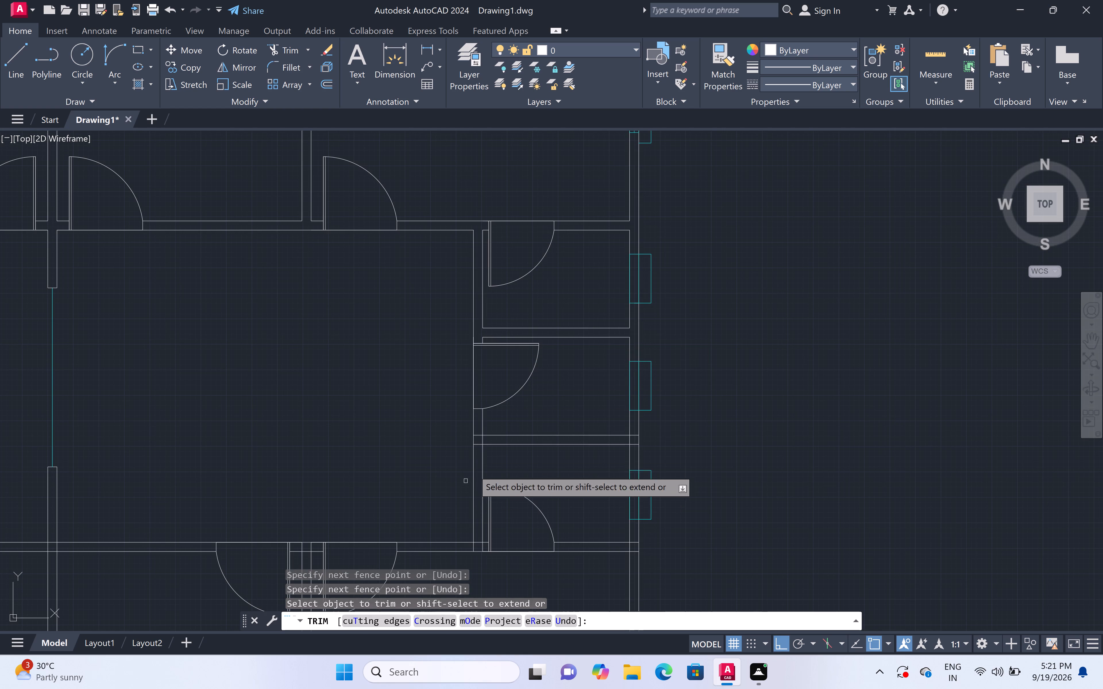
{"action": "scroll", "coordinate": [481, 447], "scroll_direction": "up", "scroll_amount": 5}
{"action": "left_click", "coordinate": [466, 360]}
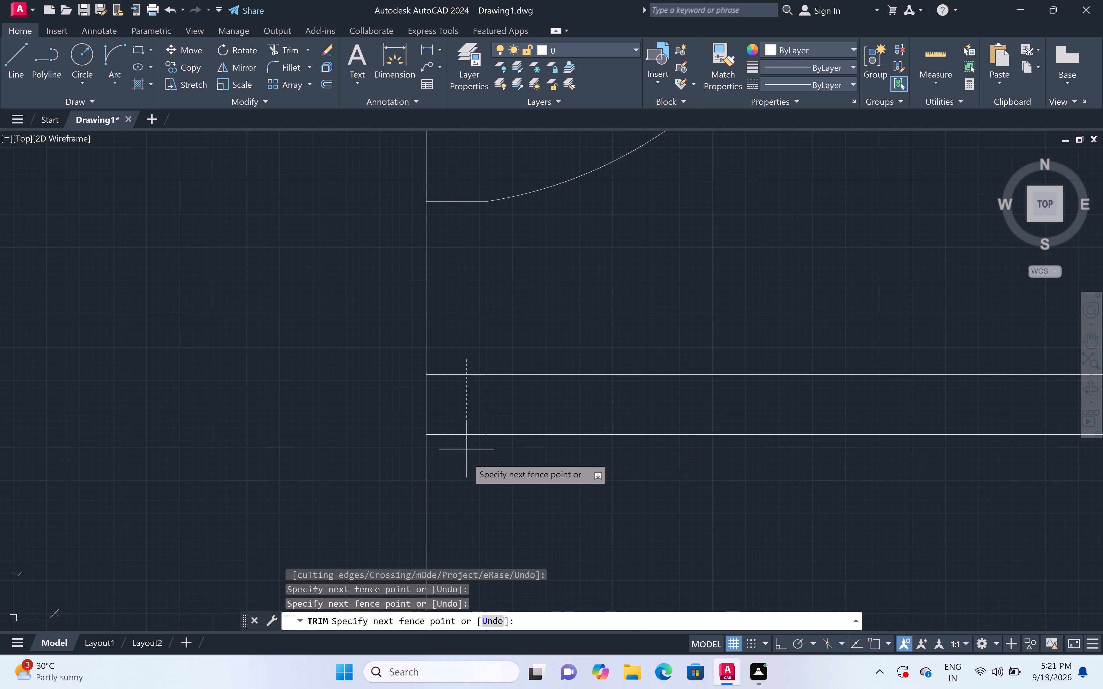
{"action": "left_click", "coordinate": [466, 457]}
{"action": "left_click", "coordinate": [458, 407]}
{"action": "left_click", "coordinate": [547, 389]}
Trim the overlapping wall lines where the partition between the middle and lower small rooms meets the east exterior wall.
{"action": "scroll", "coordinate": [544, 390], "scroll_direction": "down", "scroll_amount": 6}
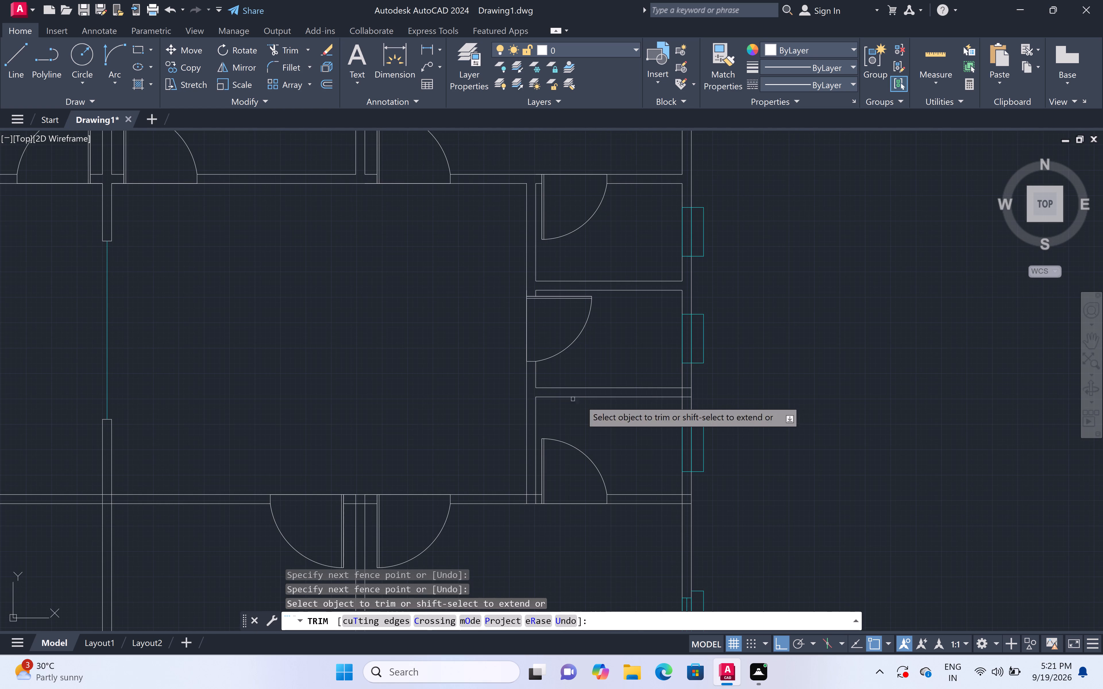
{"action": "scroll", "coordinate": [688, 395], "scroll_direction": "up", "scroll_amount": 5}
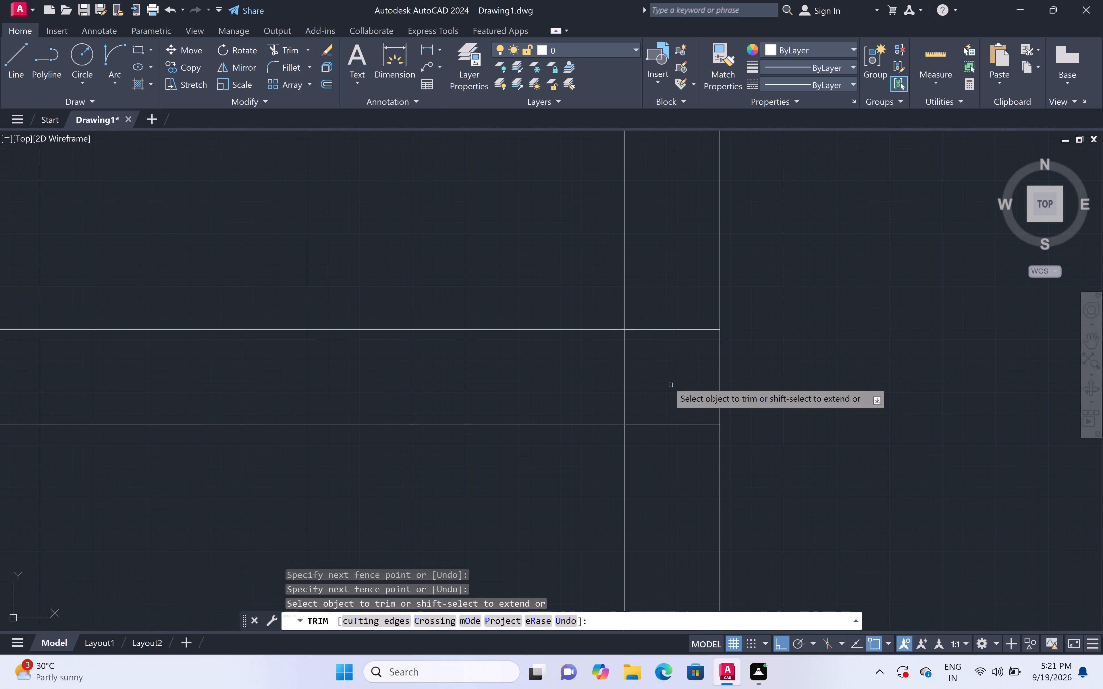
{"action": "left_click", "coordinate": [657, 292]}
{"action": "left_click", "coordinate": [693, 525]}
{"action": "left_click", "coordinate": [669, 411]}
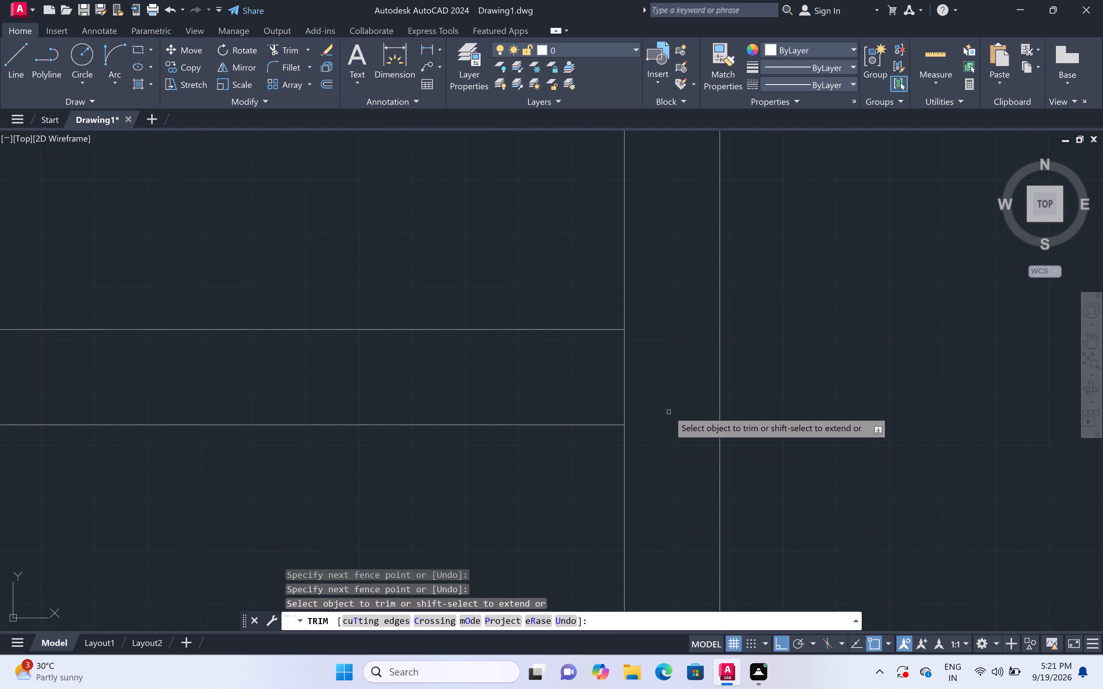
{"action": "left_click", "coordinate": [460, 407]}
Trim the overlapping wall lines where the small rooms' west wall meets the central hall's south wall.
{"action": "scroll", "coordinate": [504, 396], "scroll_direction": "down", "scroll_amount": 7}
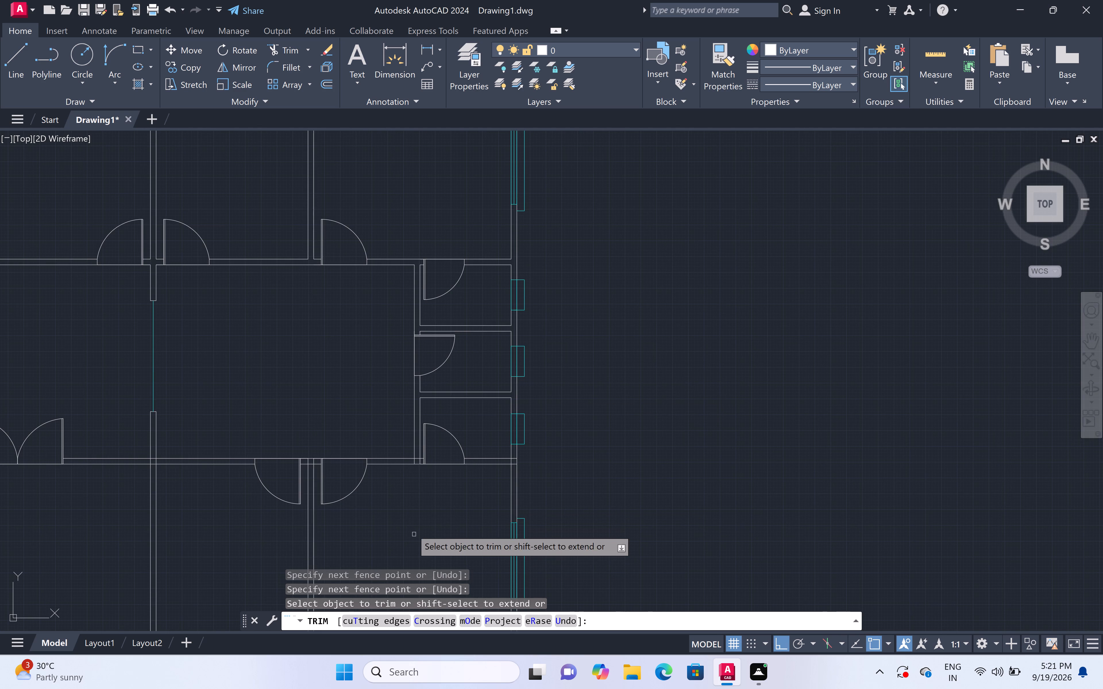
{"action": "scroll", "coordinate": [413, 461], "scroll_direction": "up", "scroll_amount": 6}
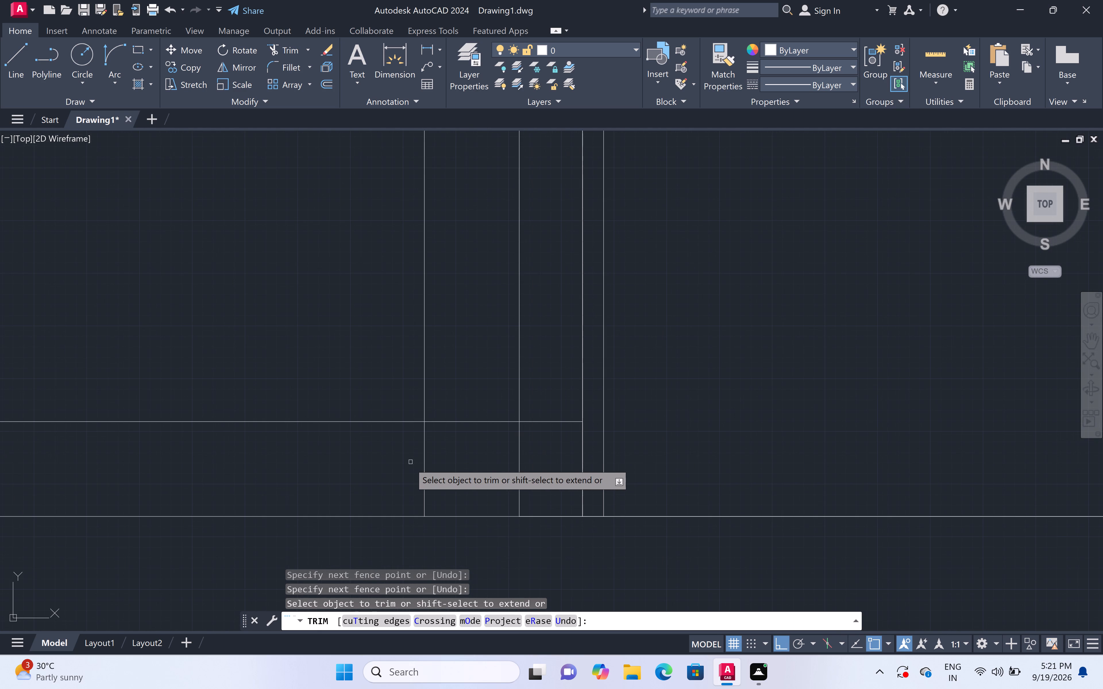
{"action": "left_click", "coordinate": [408, 468]}
{"action": "left_click", "coordinate": [550, 470]}
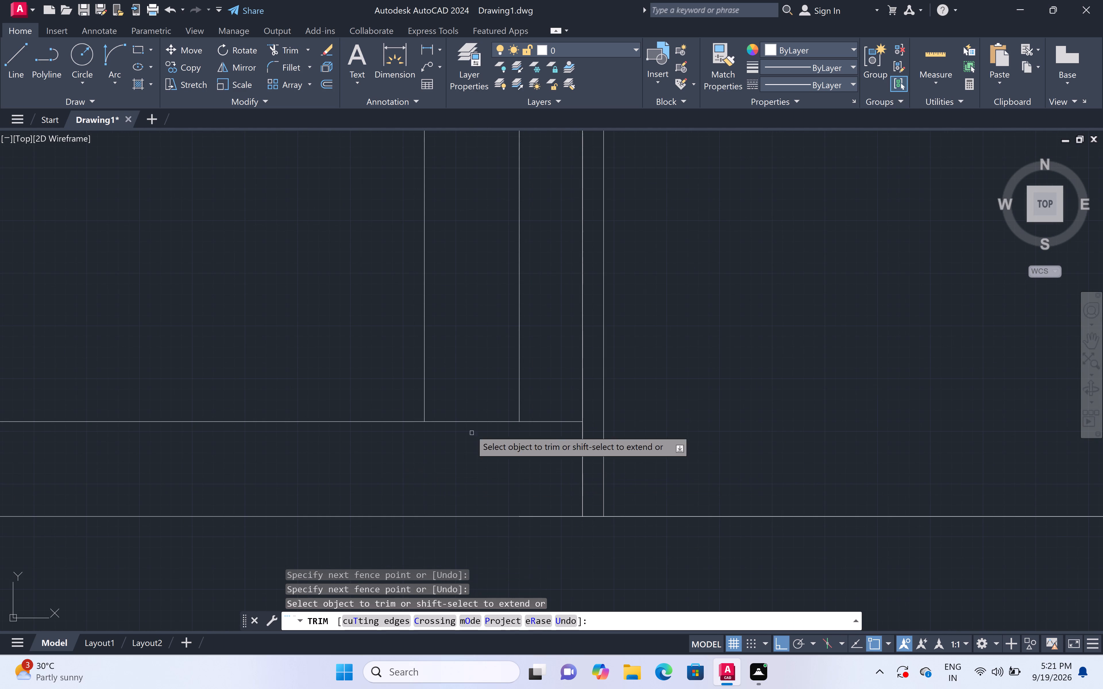
{"action": "left_click", "coordinate": [471, 391]}
{"action": "left_click", "coordinate": [467, 449]}
Trim the overlapping wall lines where the lower small room's south wall meets the east exterior wall.
{"action": "scroll", "coordinate": [467, 450], "scroll_direction": "down", "scroll_amount": 6}
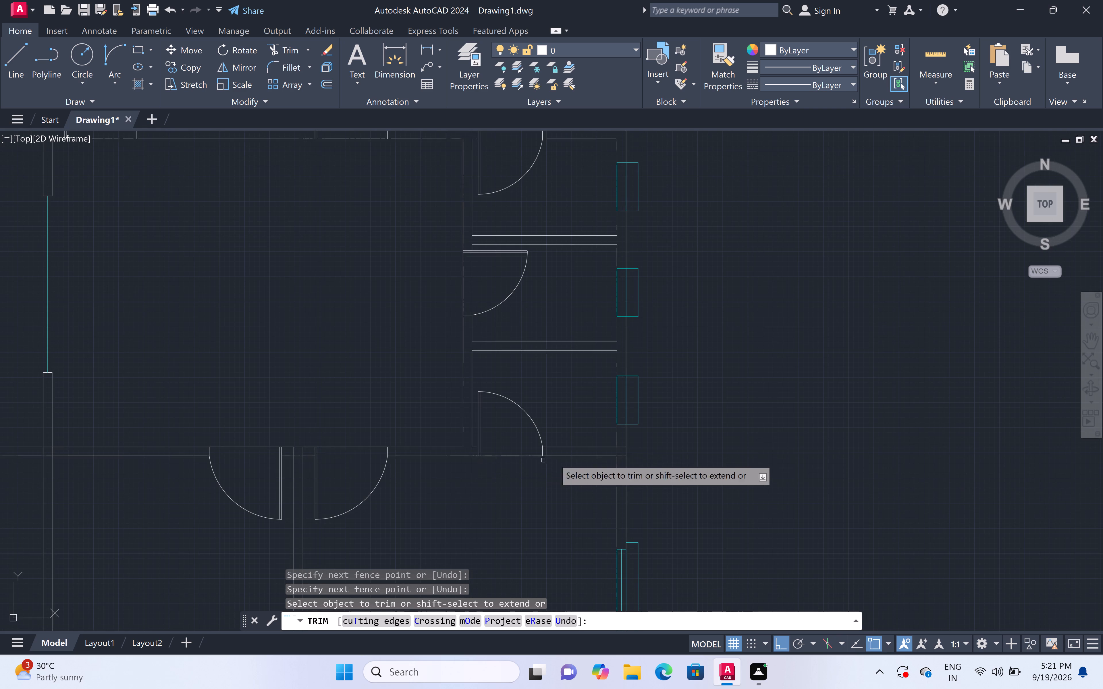
{"action": "scroll", "coordinate": [621, 454], "scroll_direction": "up", "scroll_amount": 5}
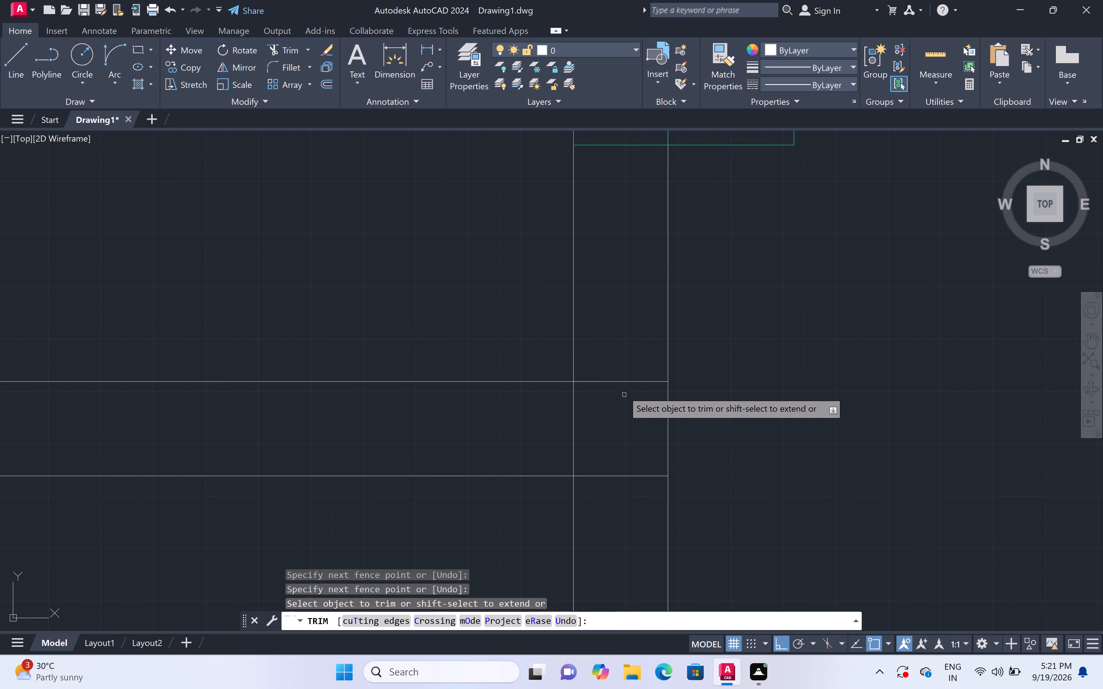
{"action": "left_click", "coordinate": [620, 366]}
{"action": "left_click", "coordinate": [621, 533]}
{"action": "left_click", "coordinate": [601, 450]}
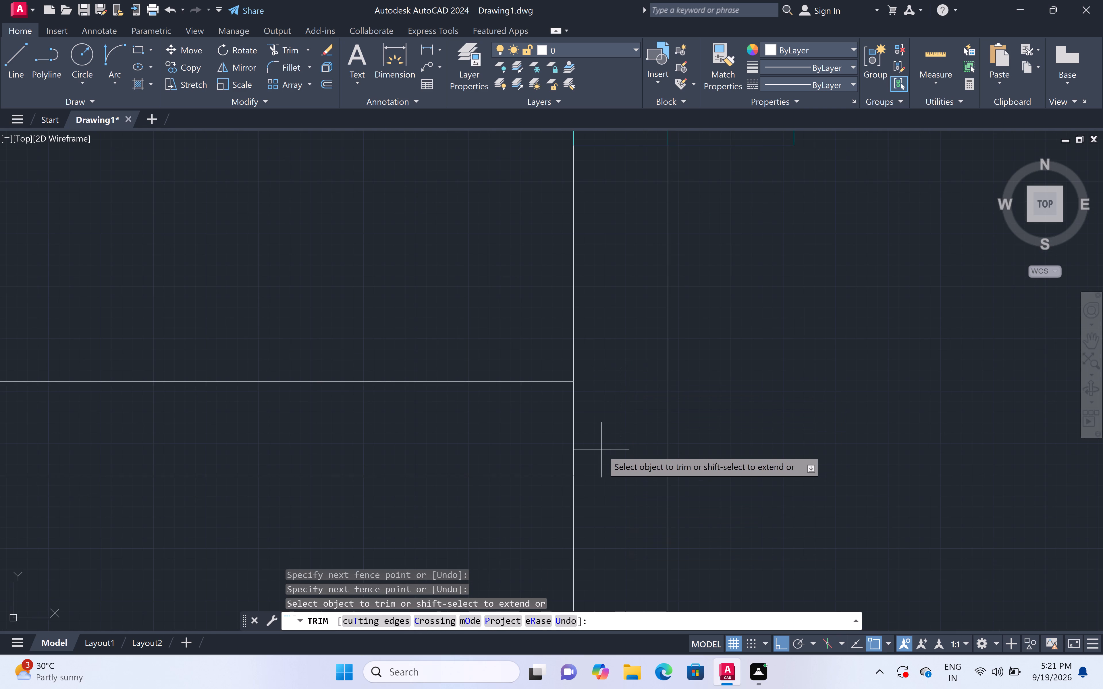
{"action": "left_click", "coordinate": [464, 449]}
Trim the overlapping wall lines where the partition between the bottom-middle and bottom-right rooms meets the central hall's south wall.
{"action": "scroll", "coordinate": [476, 446], "scroll_direction": "down", "scroll_amount": 9}
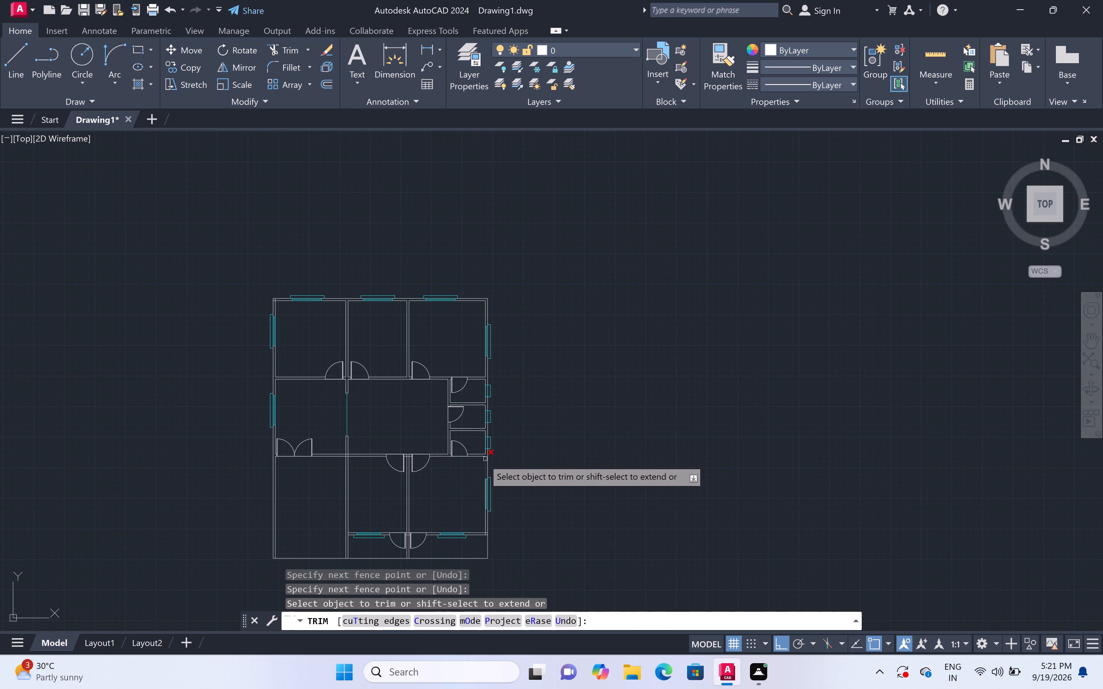
{"action": "scroll", "coordinate": [408, 459], "scroll_direction": "up", "scroll_amount": 6}
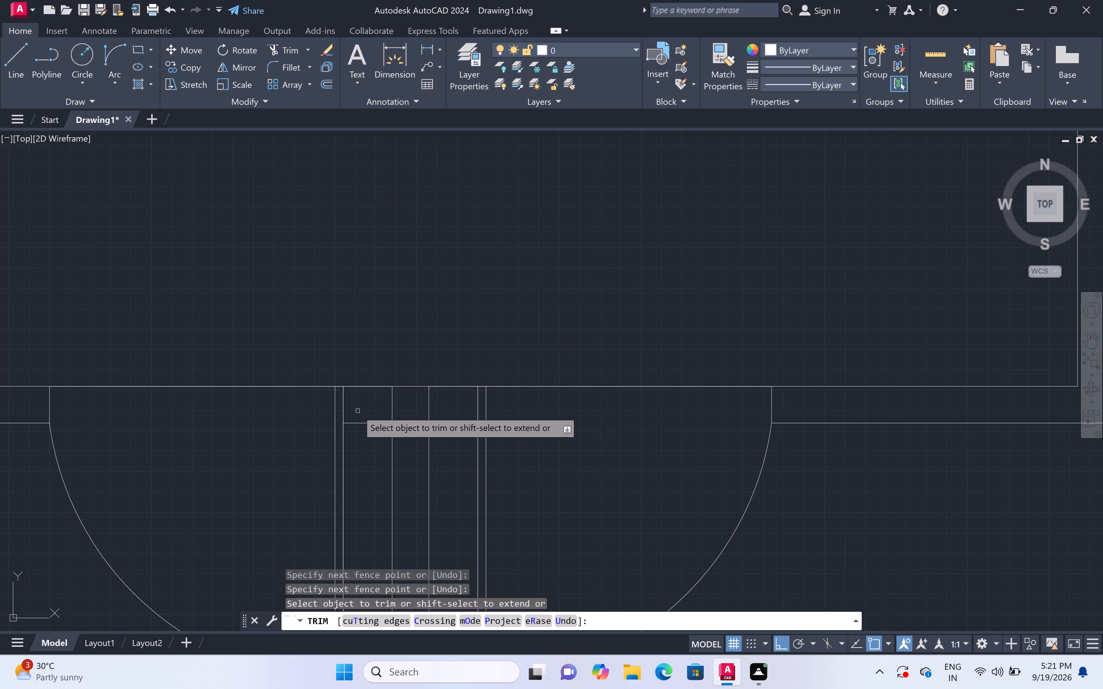
{"action": "left_click", "coordinate": [379, 409]}
{"action": "left_click", "coordinate": [443, 407]}
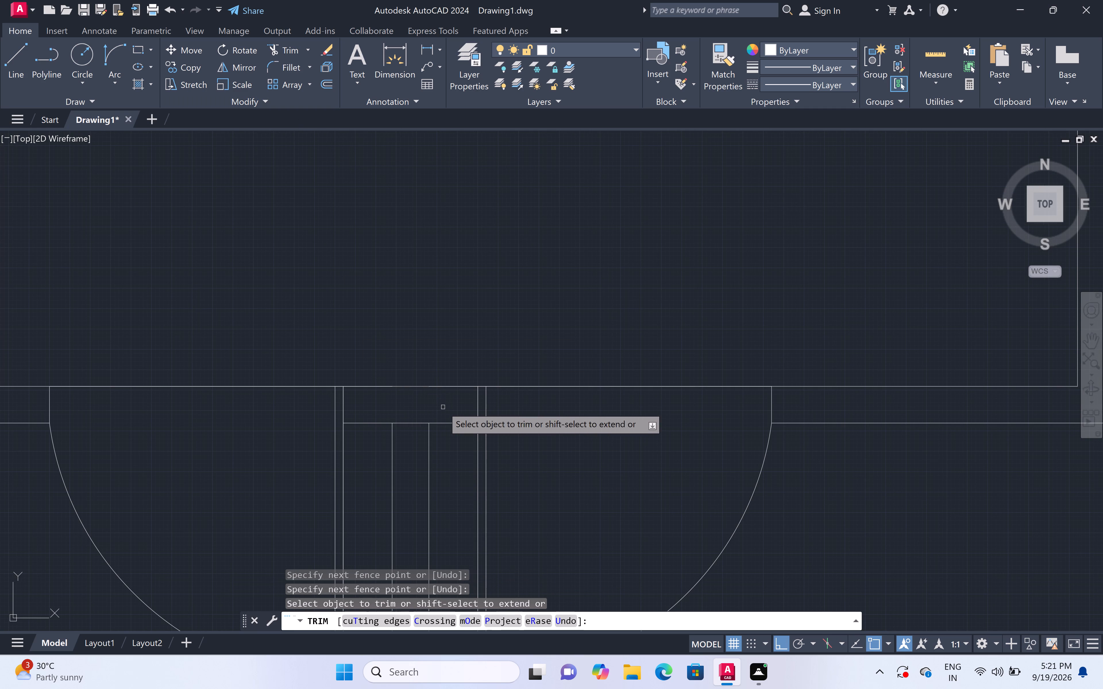
{"action": "double_click", "coordinate": [404, 415]}
{"action": "left_click", "coordinate": [409, 443]}
Trim the overlapping wall lines where the bottom-right room's south wall meets the east exterior wall.
{"action": "scroll", "coordinate": [412, 424], "scroll_direction": "down", "scroll_amount": 2}
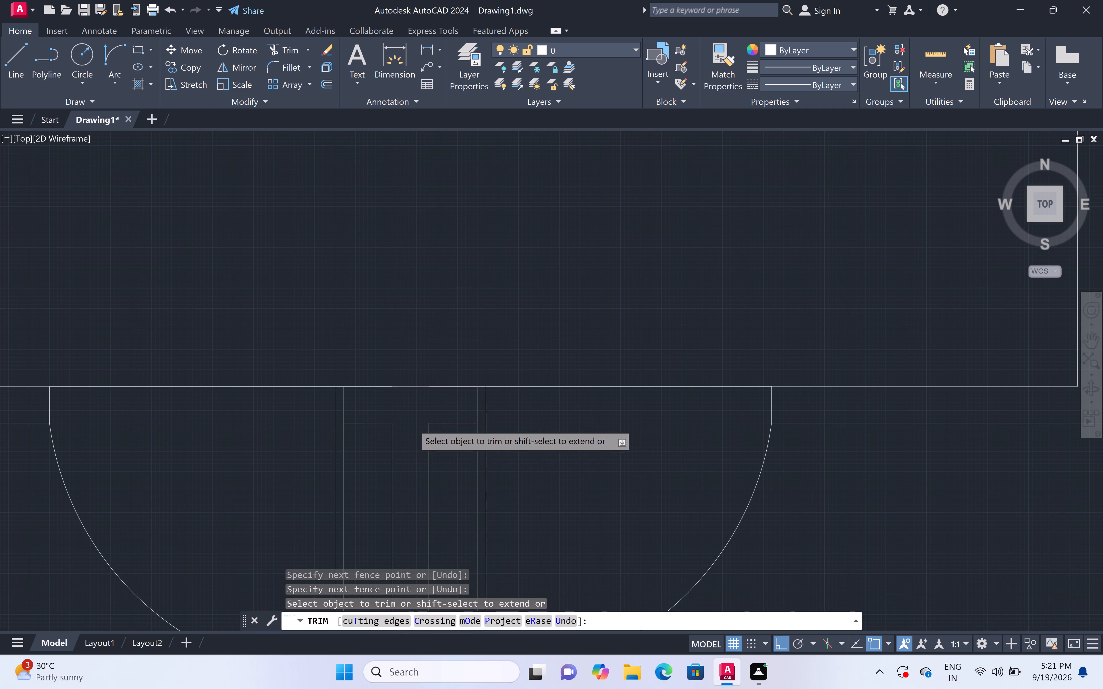
{"action": "scroll", "coordinate": [412, 424], "scroll_direction": "down", "scroll_amount": 5}
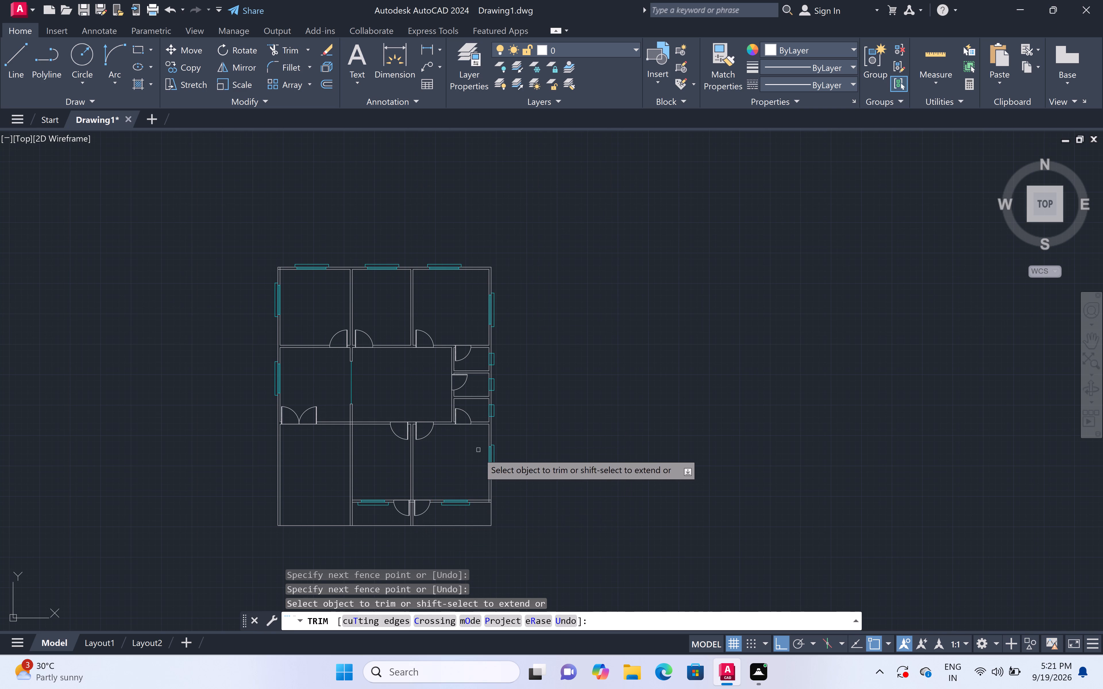
{"action": "scroll", "coordinate": [487, 505], "scroll_direction": "up", "scroll_amount": 3}
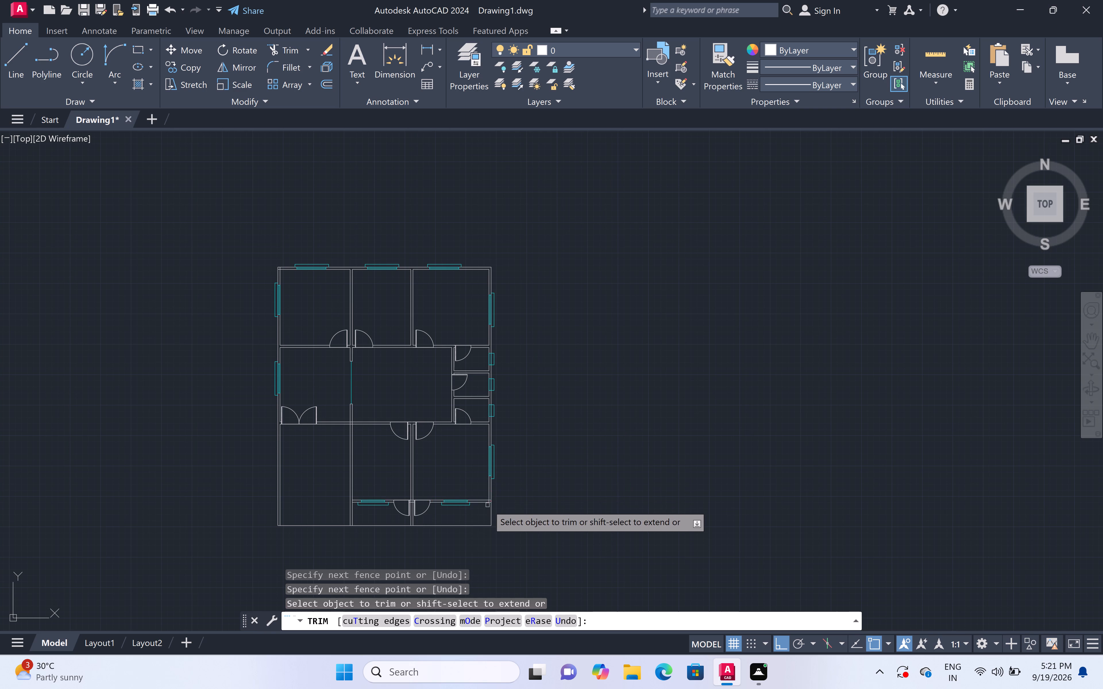
{"action": "scroll", "coordinate": [487, 505], "scroll_direction": "up", "scroll_amount": 3}
{"action": "scroll", "coordinate": [512, 442], "scroll_direction": "up", "scroll_amount": 2}
{"action": "left_click", "coordinate": [512, 458]}
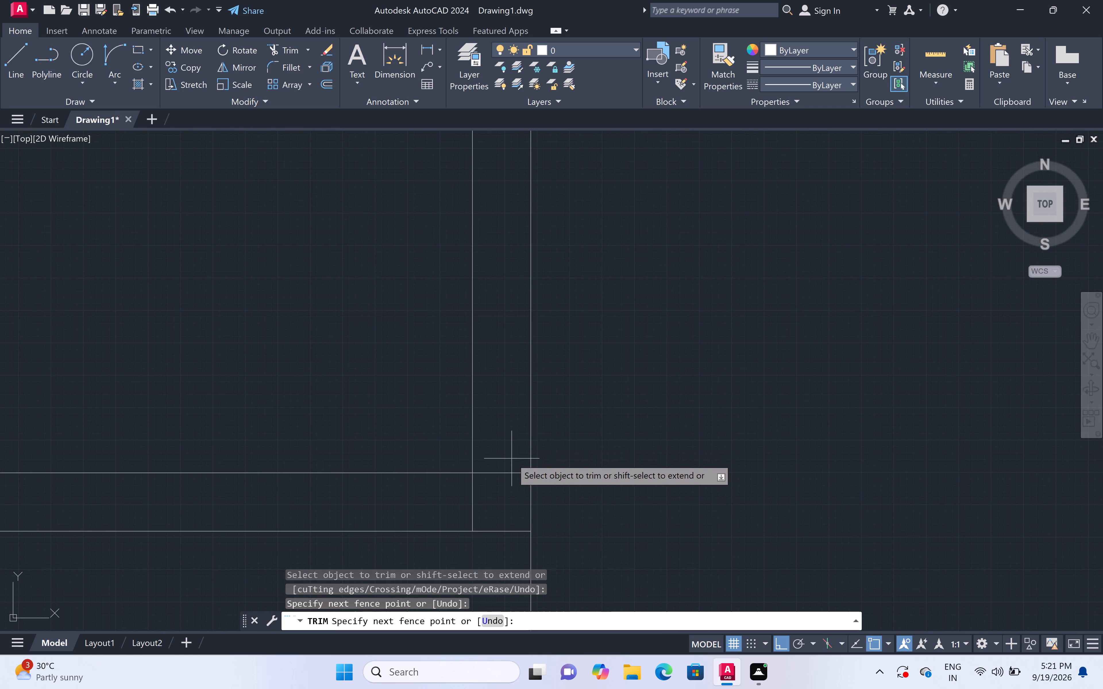
{"action": "left_click", "coordinate": [456, 505]}
Trim the overlapping wall lines where the partition between the bottom-middle and bottom-right rooms meets those rooms' south wall.
{"action": "scroll", "coordinate": [459, 496], "scroll_direction": "down", "scroll_amount": 5}
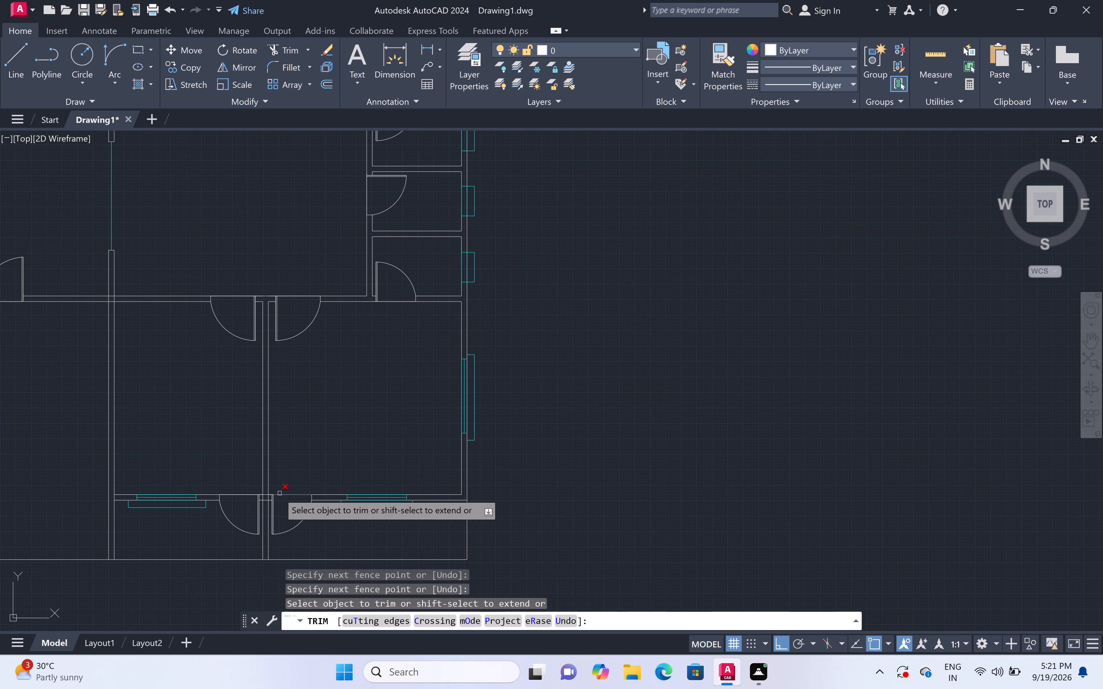
{"action": "scroll", "coordinate": [255, 506], "scroll_direction": "up", "scroll_amount": 5}
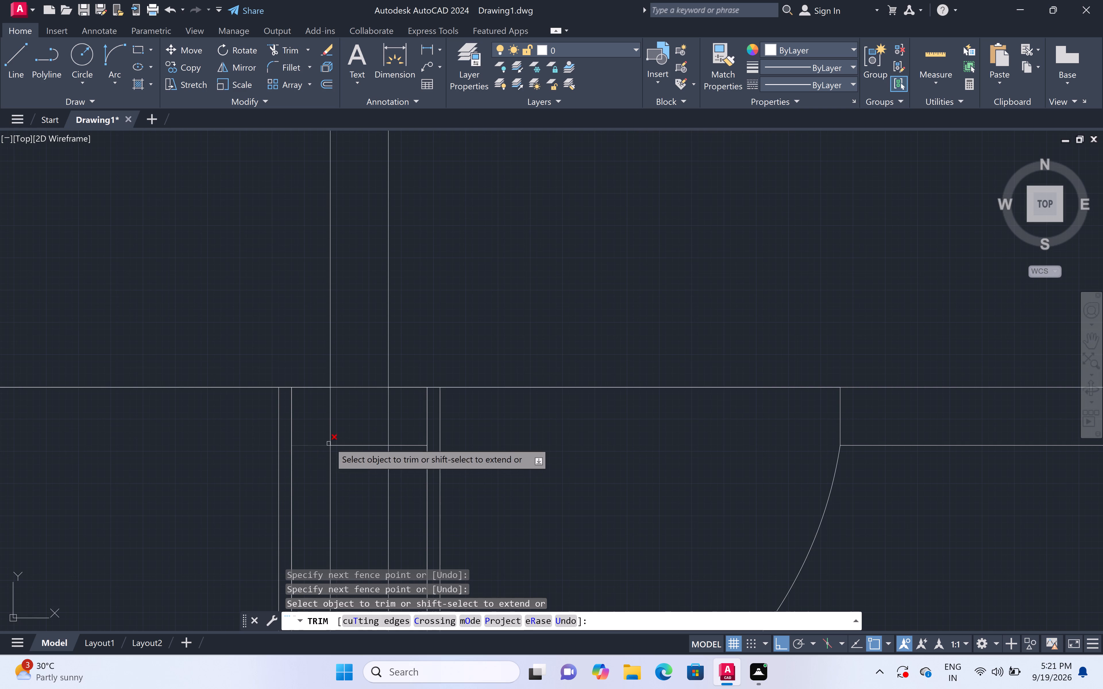
{"action": "scroll", "coordinate": [355, 441], "scroll_direction": "up", "scroll_amount": 1}
{"action": "left_click", "coordinate": [288, 416]}
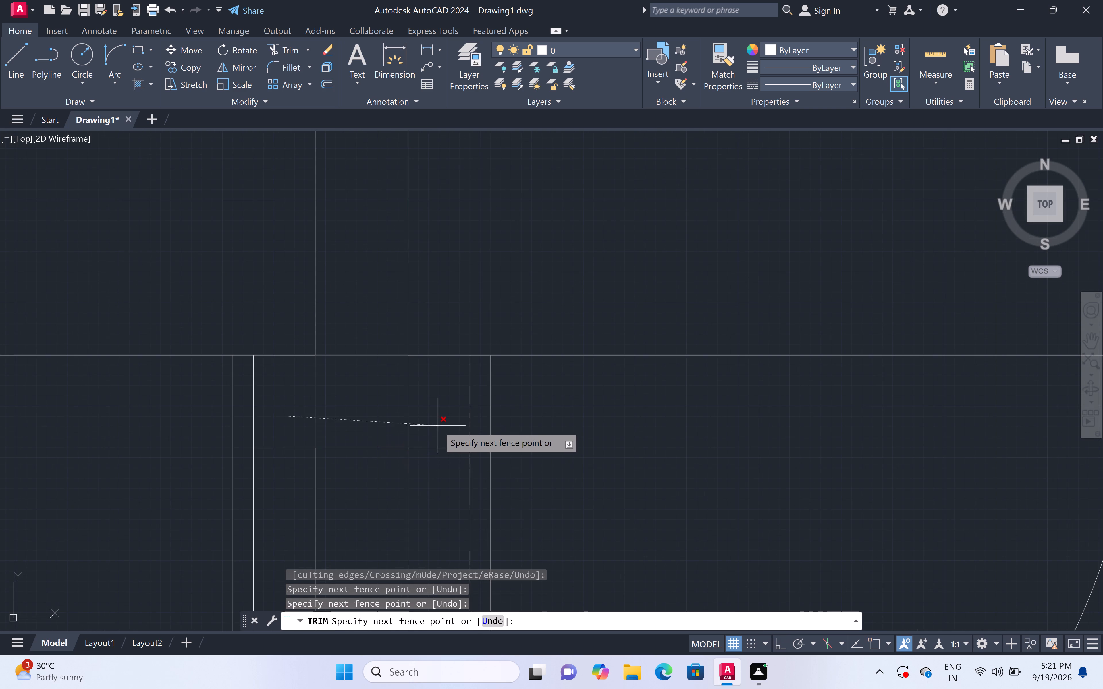
{"action": "left_click", "coordinate": [438, 426]}
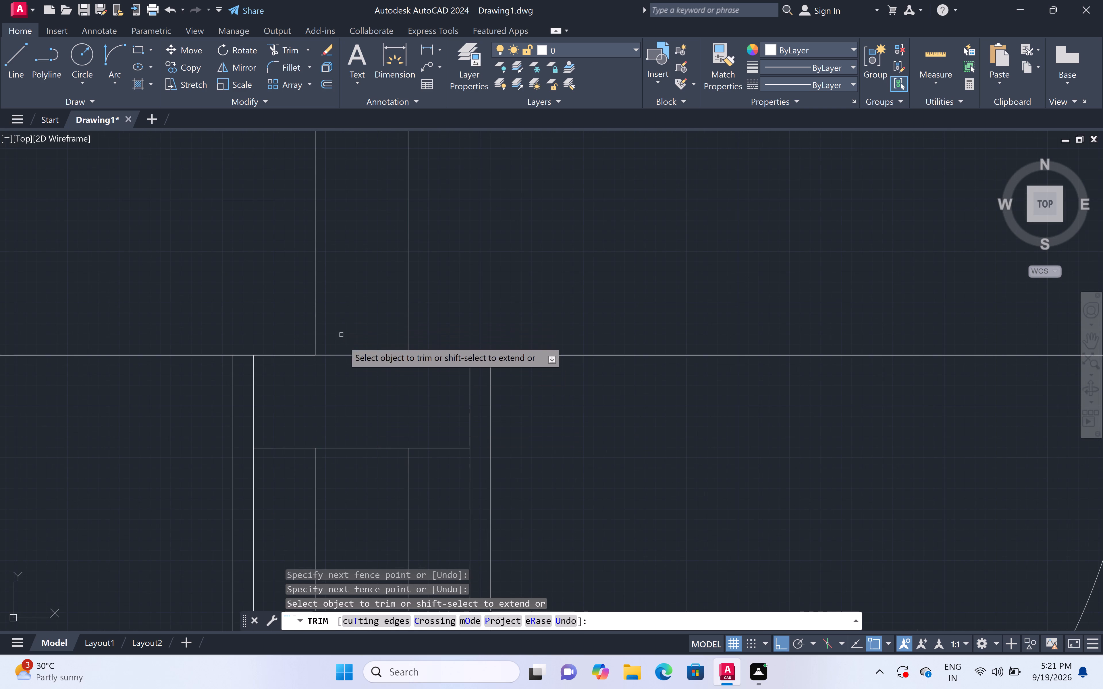
{"action": "left_click", "coordinate": [347, 386]}
{"action": "left_click", "coordinate": [365, 465]}
{"action": "scroll", "coordinate": [365, 452], "scroll_direction": "down", "scroll_amount": 5}
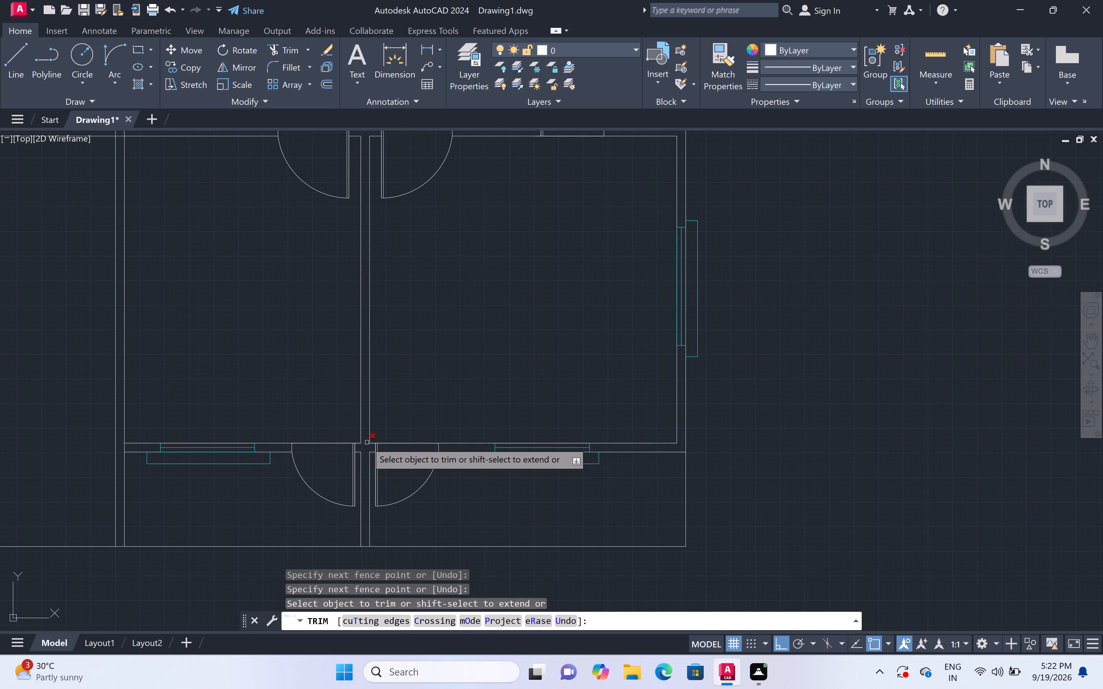
{"action": "left_click", "coordinate": [367, 442]}
{"action": "scroll", "coordinate": [271, 449], "scroll_direction": "down", "scroll_amount": 4}
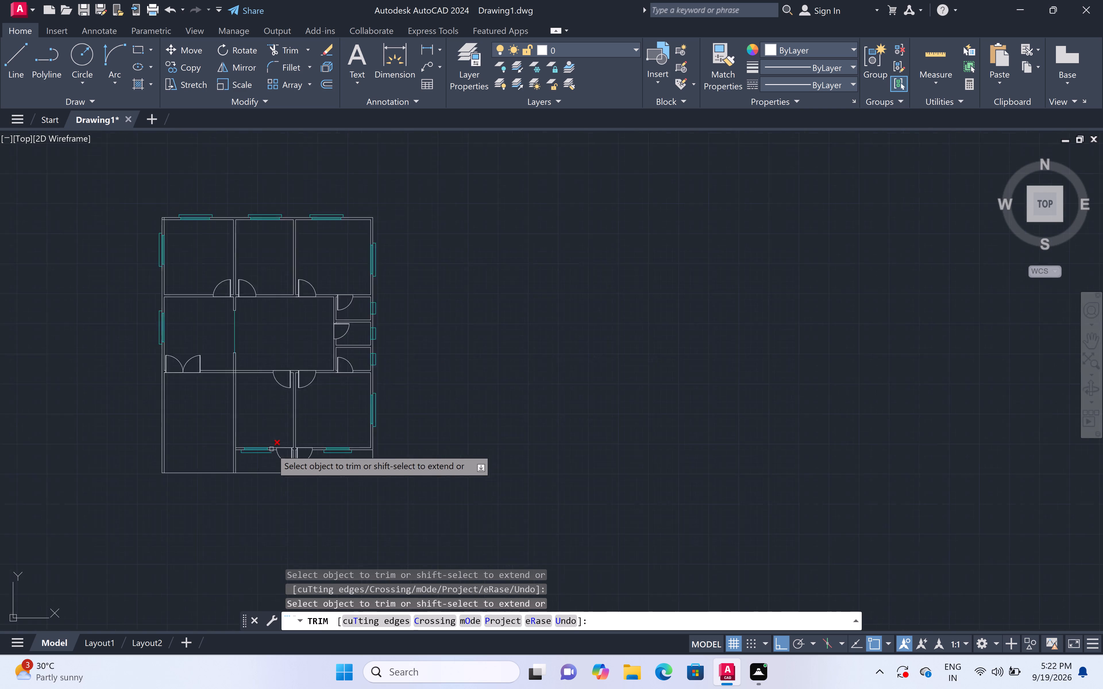
{"action": "key", "text": "Escape"}
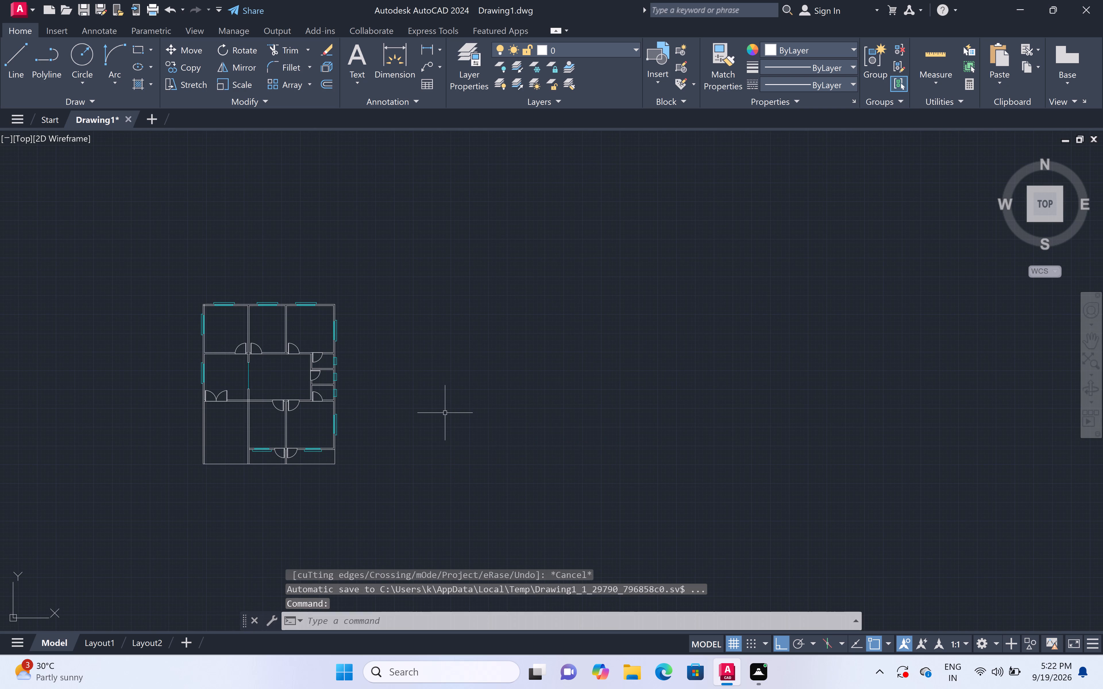
Trim the overlapping wall lines where the partition between the bottom-left and bottom-middle rooms crosses the central hall's south wall.
{"action": "scroll", "coordinate": [193, 410], "scroll_direction": "up", "scroll_amount": 3}
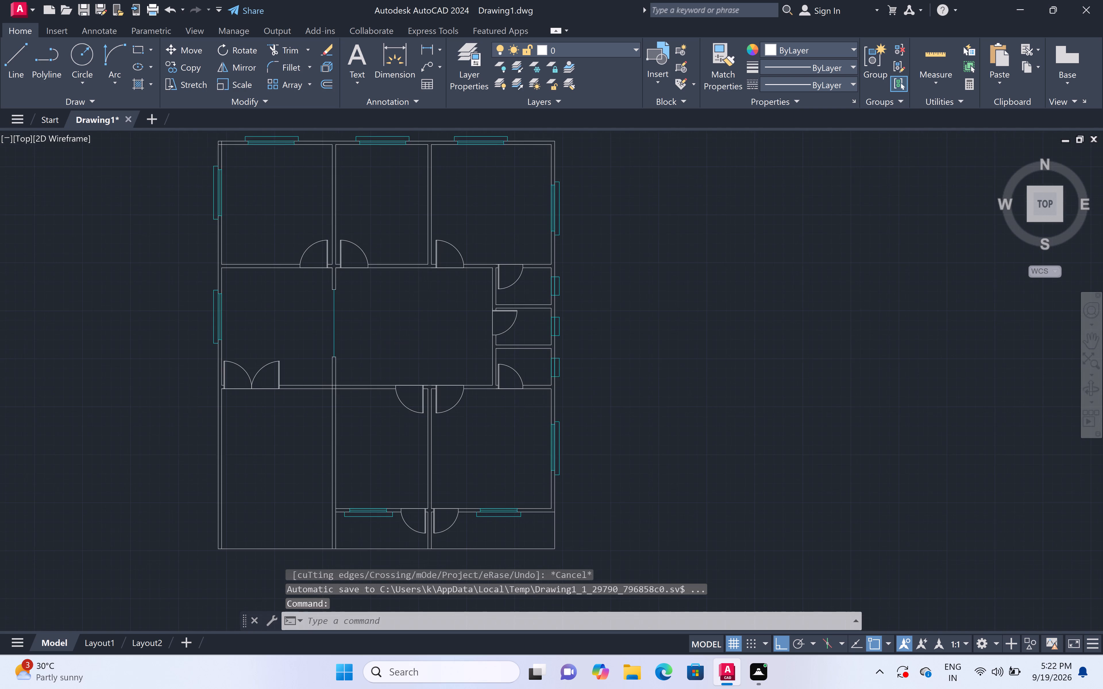
{"action": "scroll", "coordinate": [193, 410], "scroll_direction": "down", "scroll_amount": 2}
{"action": "scroll", "coordinate": [187, 496], "scroll_direction": "up", "scroll_amount": 1}
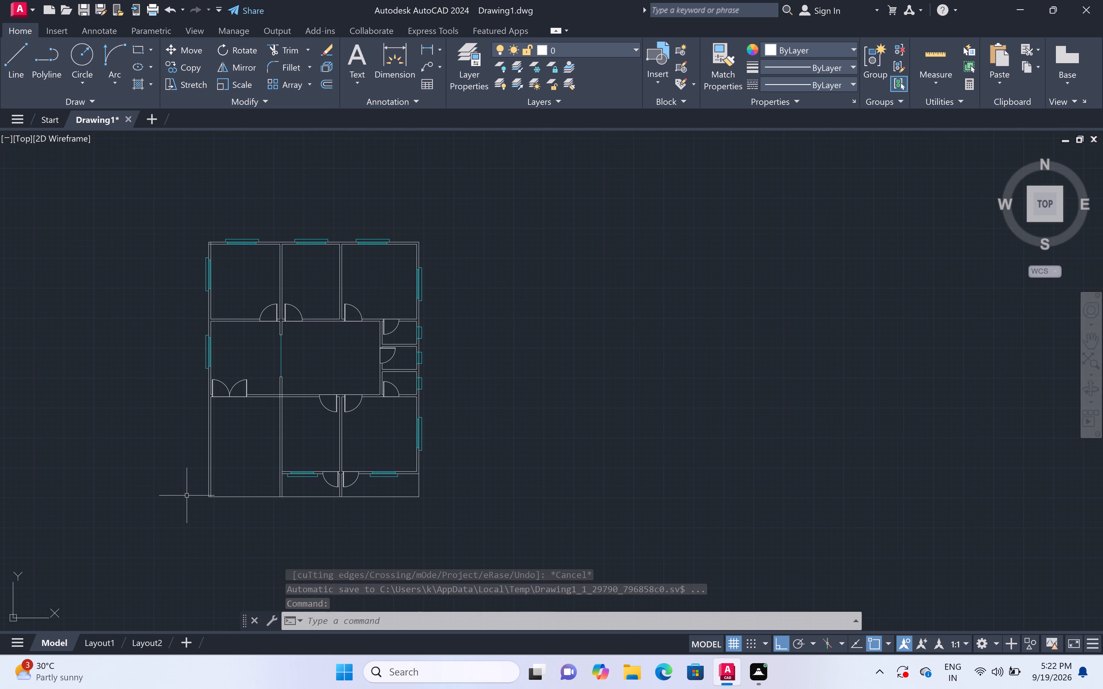
{"action": "scroll", "coordinate": [187, 496], "scroll_direction": "up", "scroll_amount": 1}
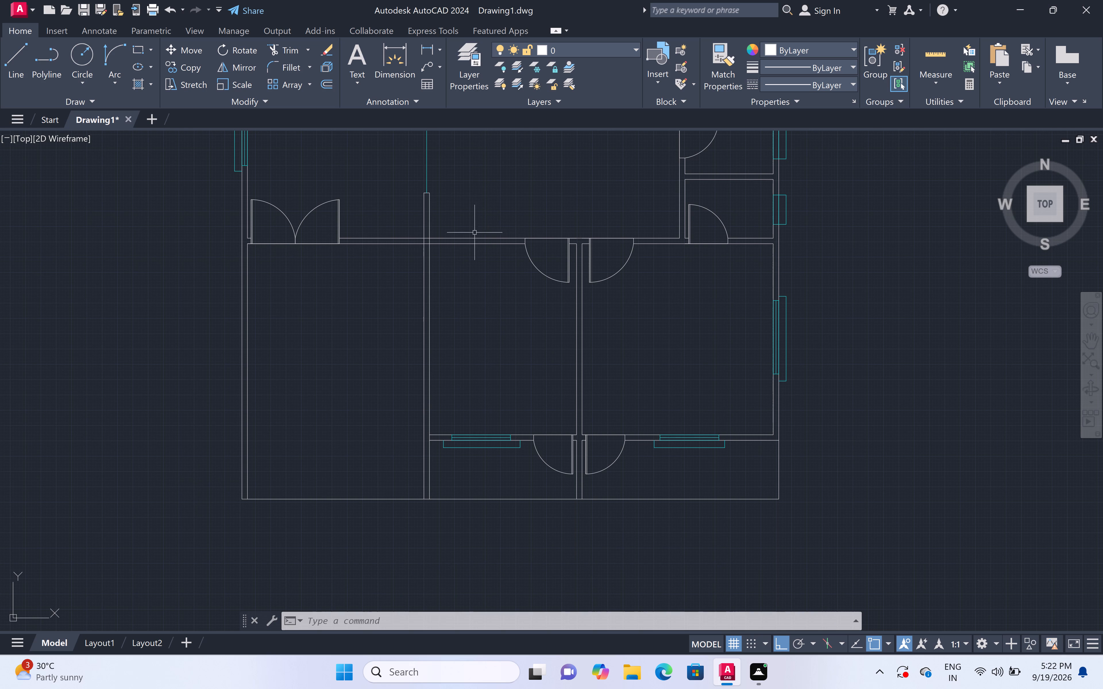
{"action": "scroll", "coordinate": [450, 237], "scroll_direction": "up", "scroll_amount": 3}
{"action": "key", "text": "t"}
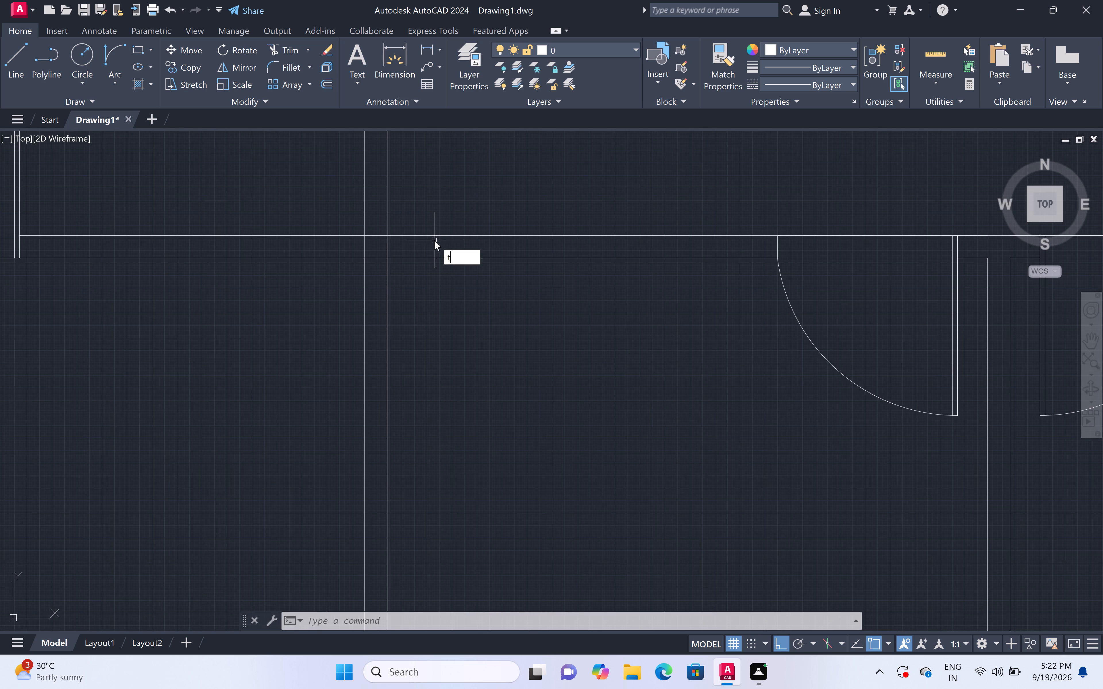
{"action": "type", "text": "r"}
{"action": "key", "text": "space"}
{"action": "scroll", "coordinate": [355, 229], "scroll_direction": "up", "scroll_amount": 3}
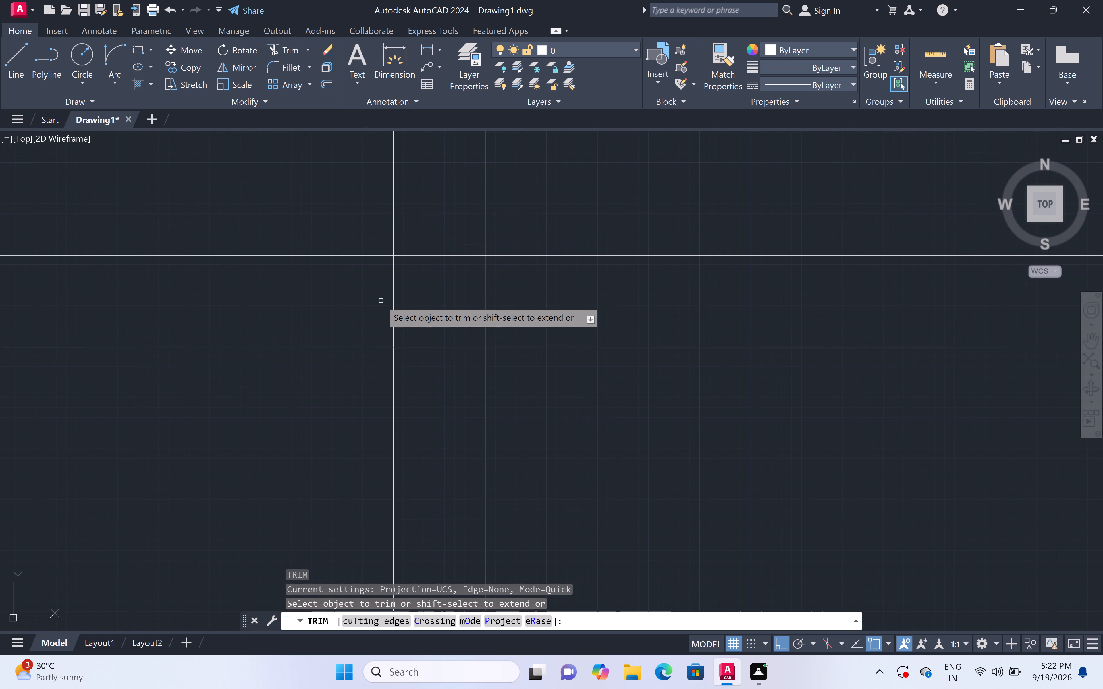
{"action": "left_click", "coordinate": [376, 302]}
{"action": "left_click", "coordinate": [492, 306]}
{"action": "left_click", "coordinate": [435, 228]}
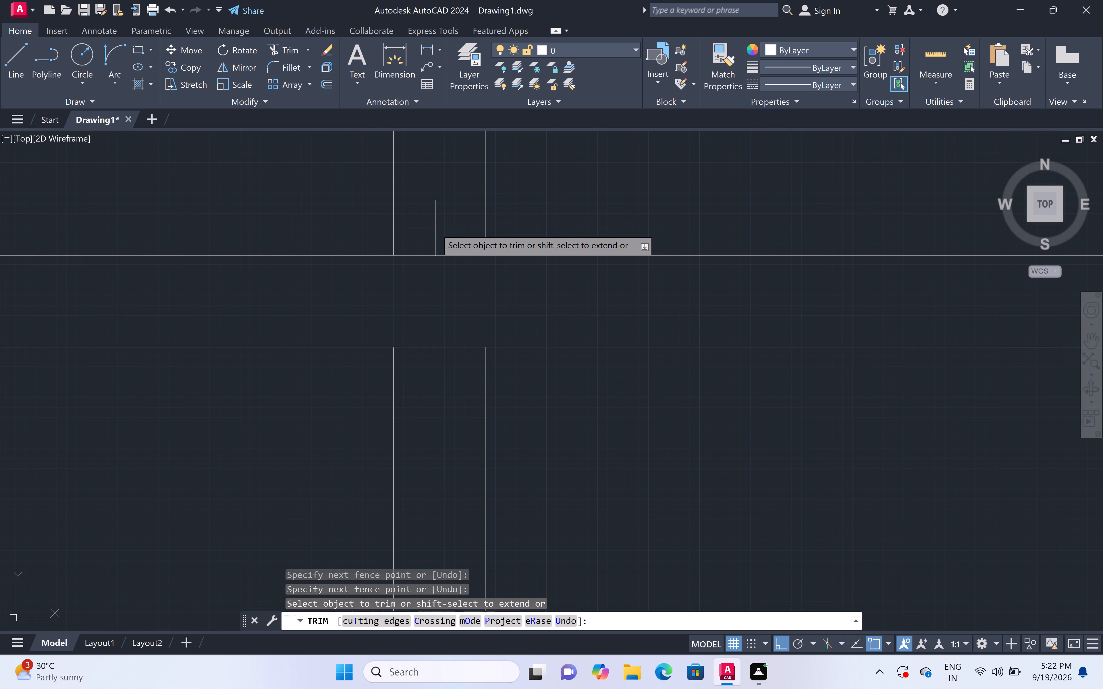
{"action": "left_click", "coordinate": [435, 383]}
{"action": "scroll", "coordinate": [447, 265], "scroll_direction": "down", "scroll_amount": 6}
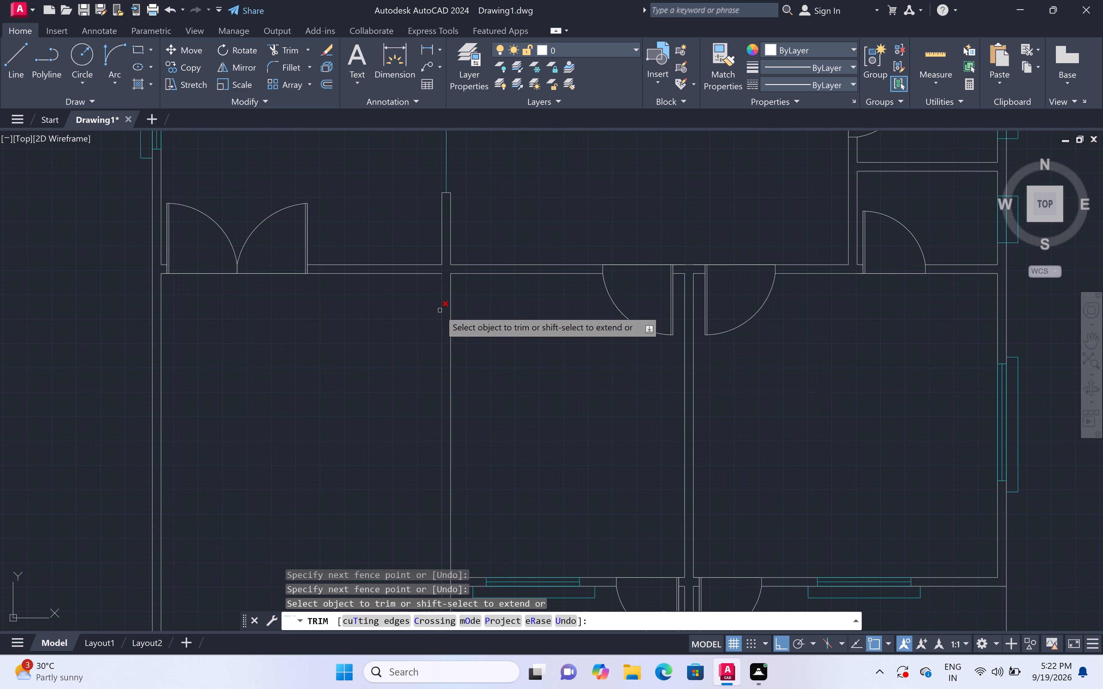
{"action": "key", "text": "Escape"}
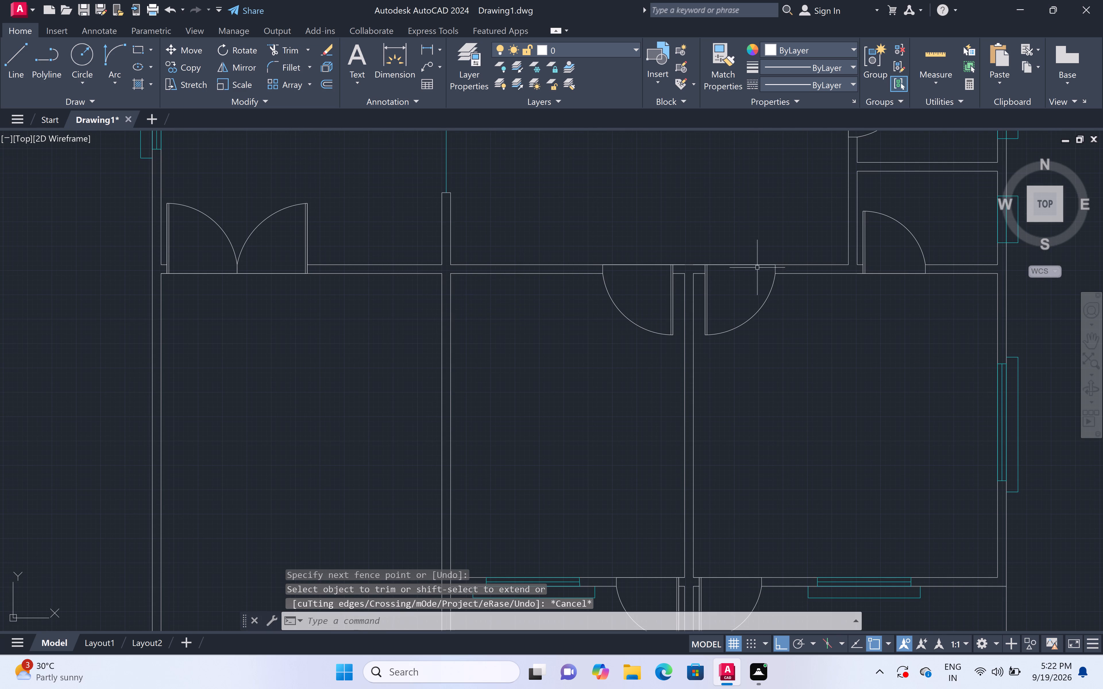
Draw a 4' line north along the west wall's inner face from the bottom-left room's southwest corner.
{"action": "scroll", "coordinate": [699, 294], "scroll_direction": "down", "scroll_amount": 3}
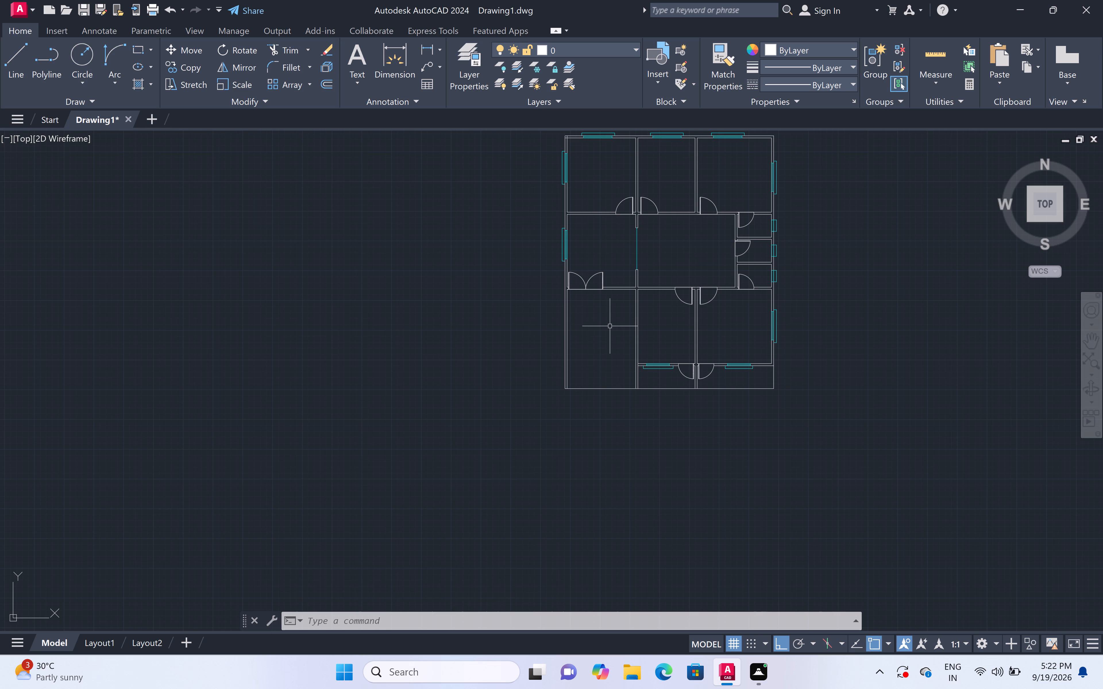
{"action": "type", "text": "l"}
{"action": "key", "text": "space"}
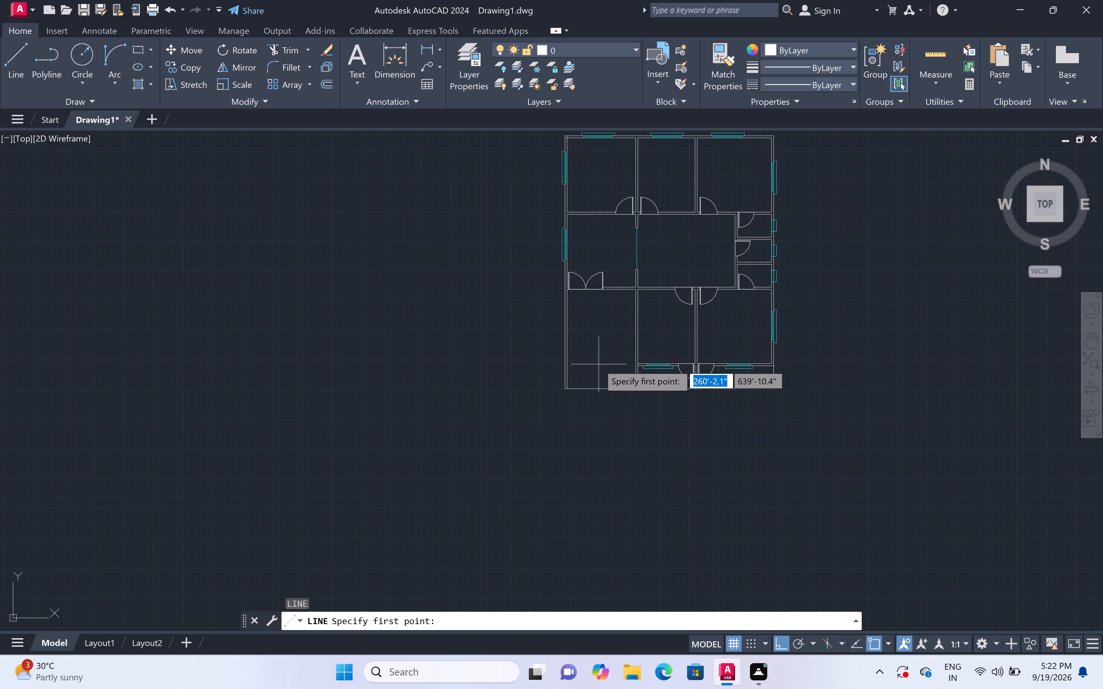
{"action": "scroll", "coordinate": [593, 371], "scroll_direction": "up", "scroll_amount": 3}
{"action": "scroll", "coordinate": [593, 369], "scroll_direction": "down", "scroll_amount": 2}
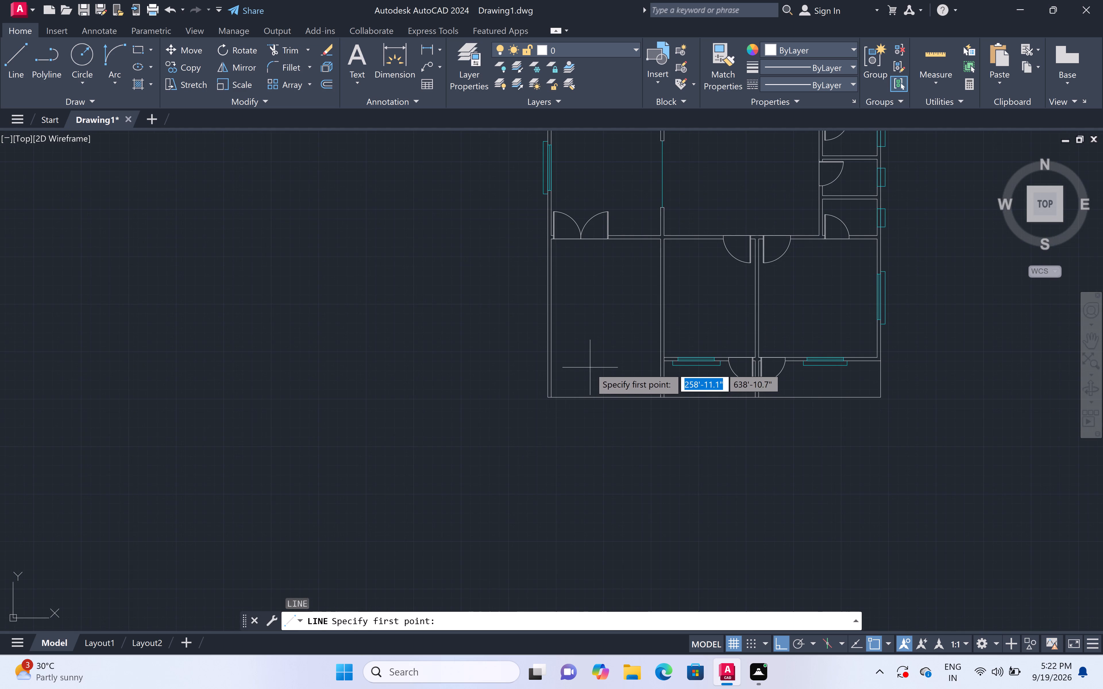
{"action": "type", "text": "l"}
{"action": "key", "text": "space"}
{"action": "scroll", "coordinate": [586, 365], "scroll_direction": "up", "scroll_amount": 1}
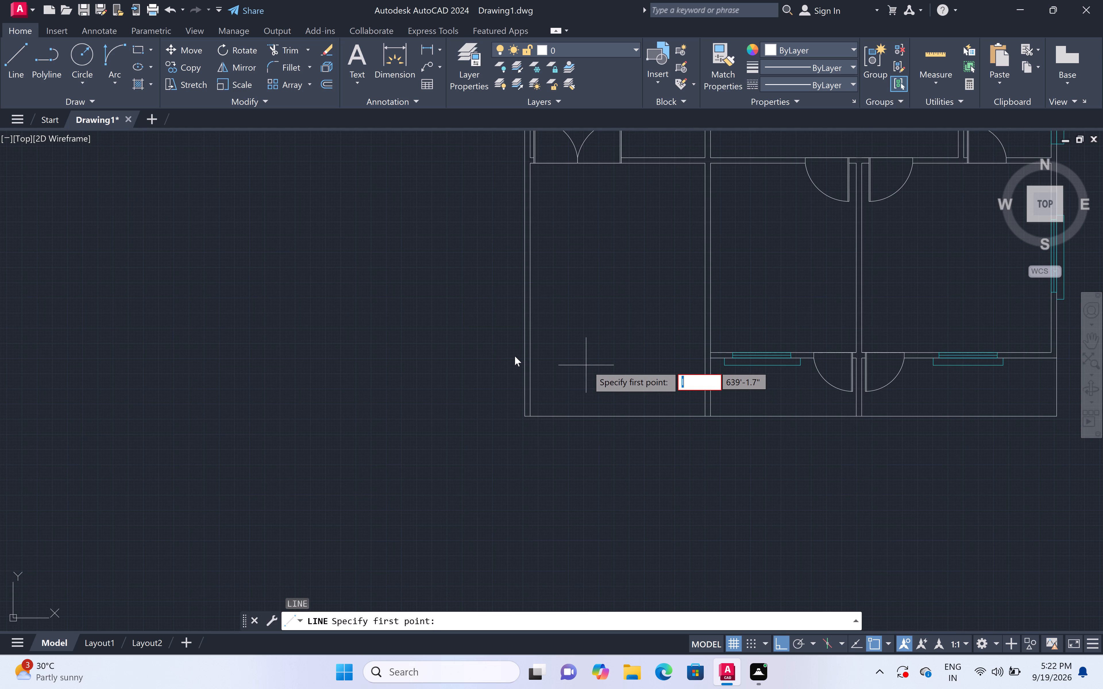
{"action": "key", "text": "Escape"}
{"action": "key", "text": "l"}
{"action": "key", "text": "space"}
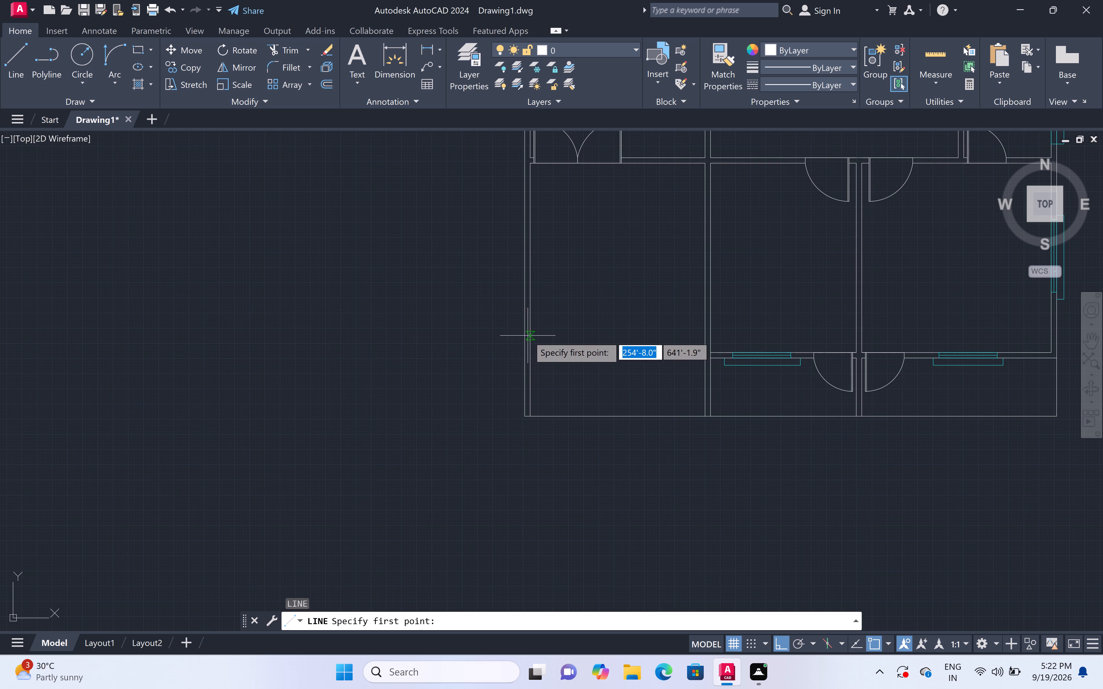
{"action": "scroll", "coordinate": [528, 336], "scroll_direction": "up", "scroll_amount": 2}
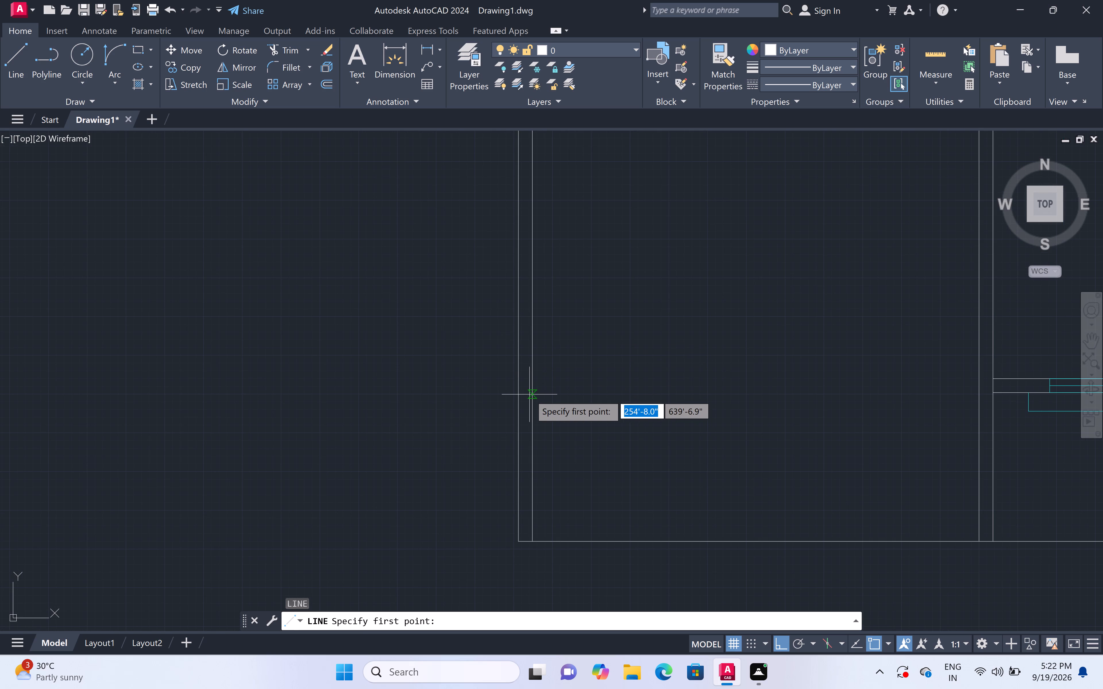
{"action": "left_click", "coordinate": [536, 541]}
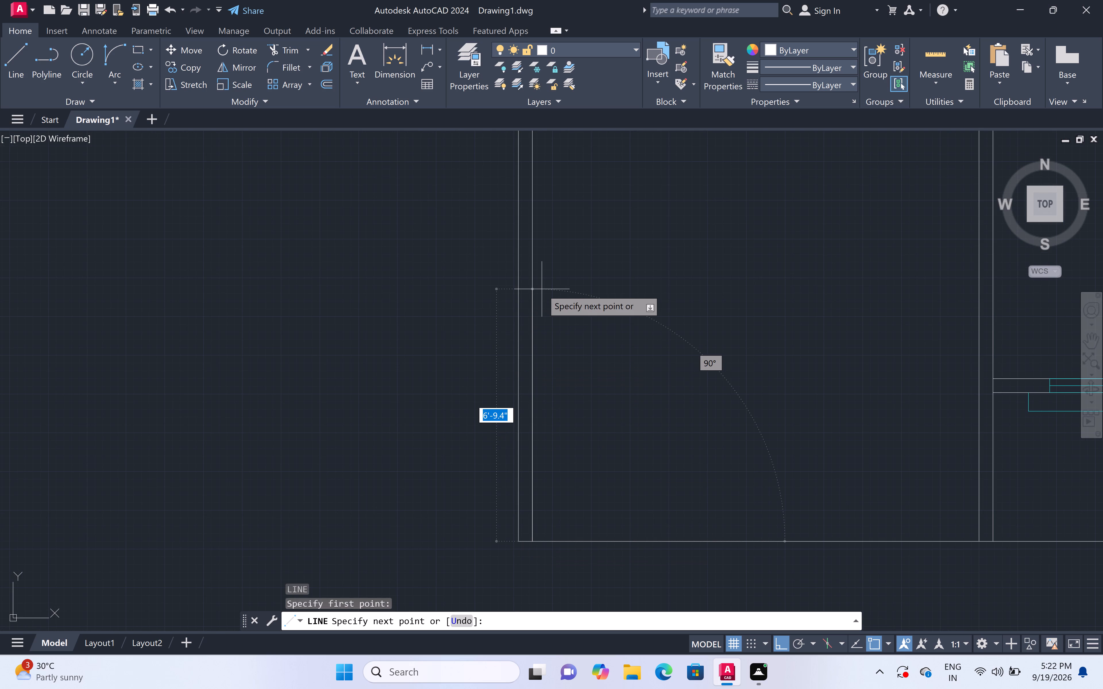
{"action": "type", "text": "4'"}
{"action": "key", "text": "space"}
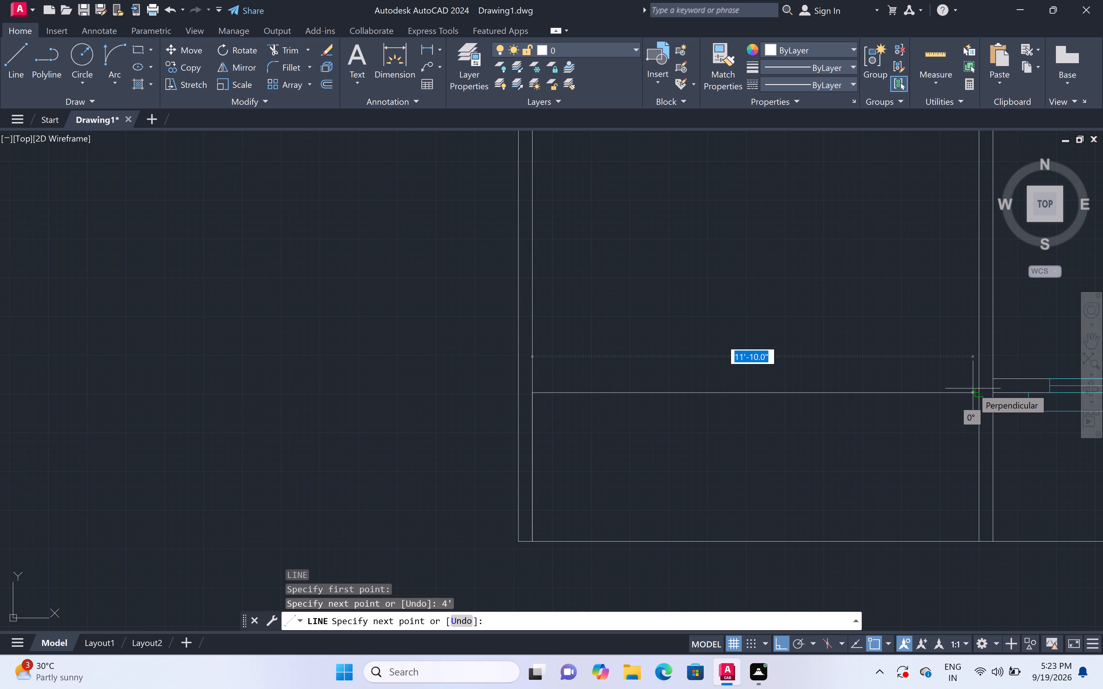
{"action": "key", "text": "Escape"}
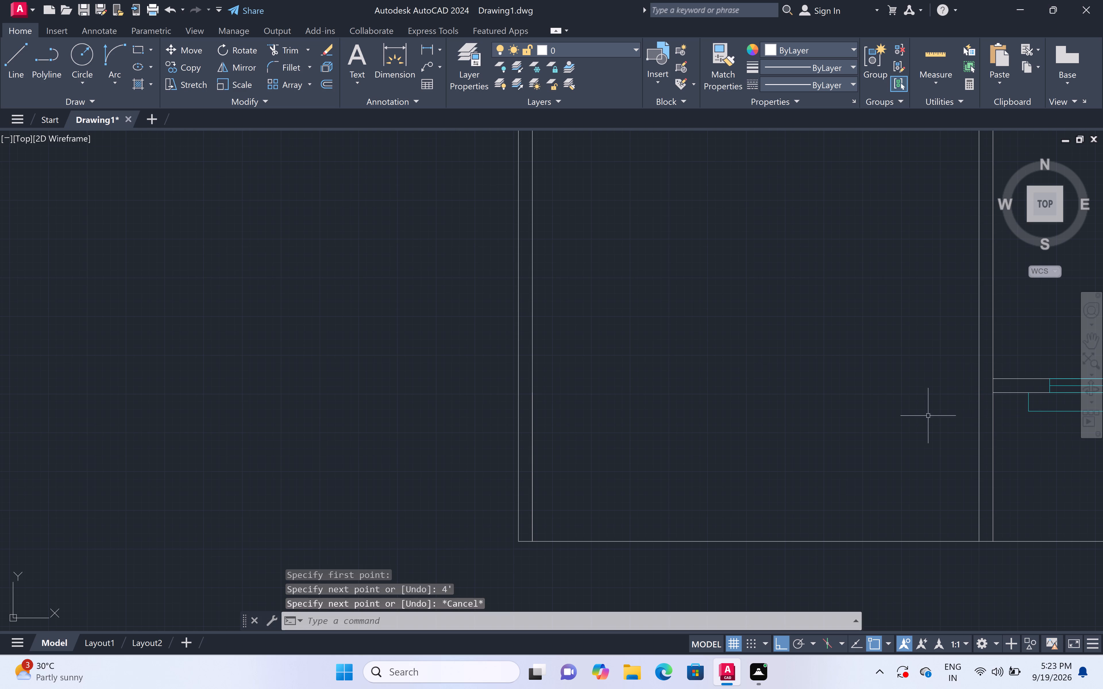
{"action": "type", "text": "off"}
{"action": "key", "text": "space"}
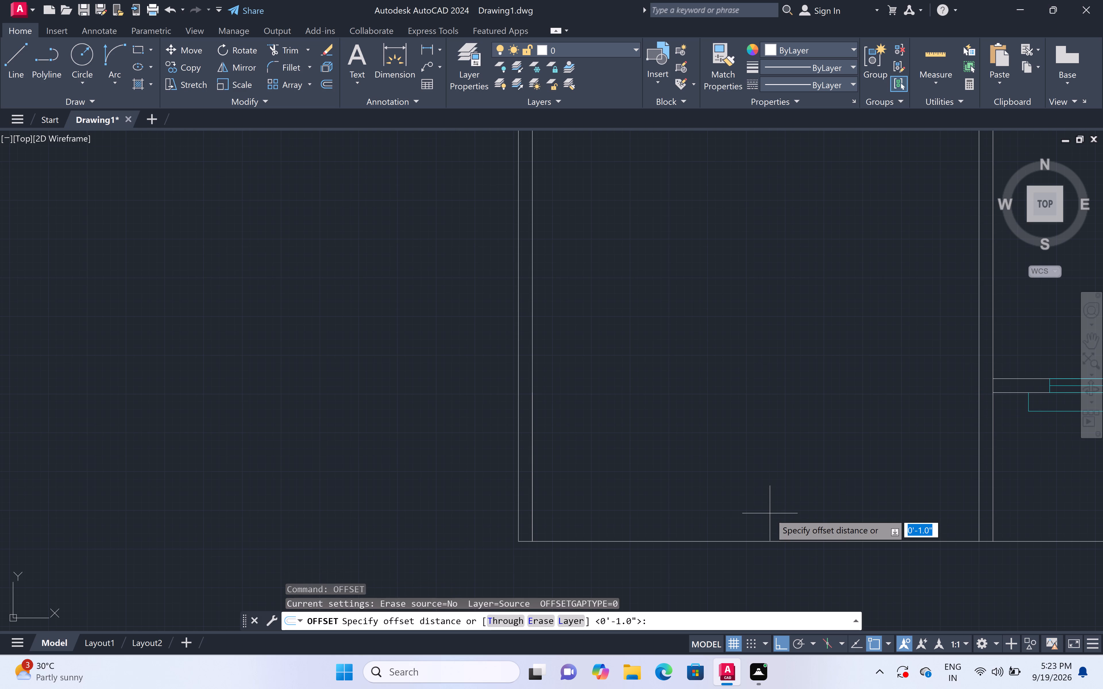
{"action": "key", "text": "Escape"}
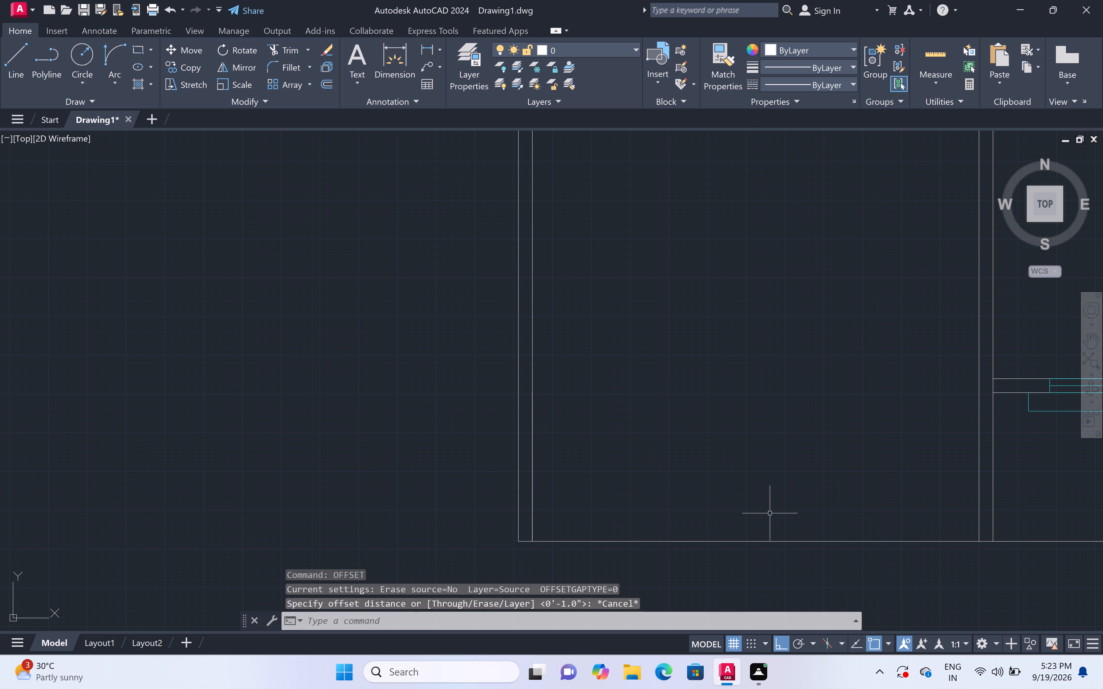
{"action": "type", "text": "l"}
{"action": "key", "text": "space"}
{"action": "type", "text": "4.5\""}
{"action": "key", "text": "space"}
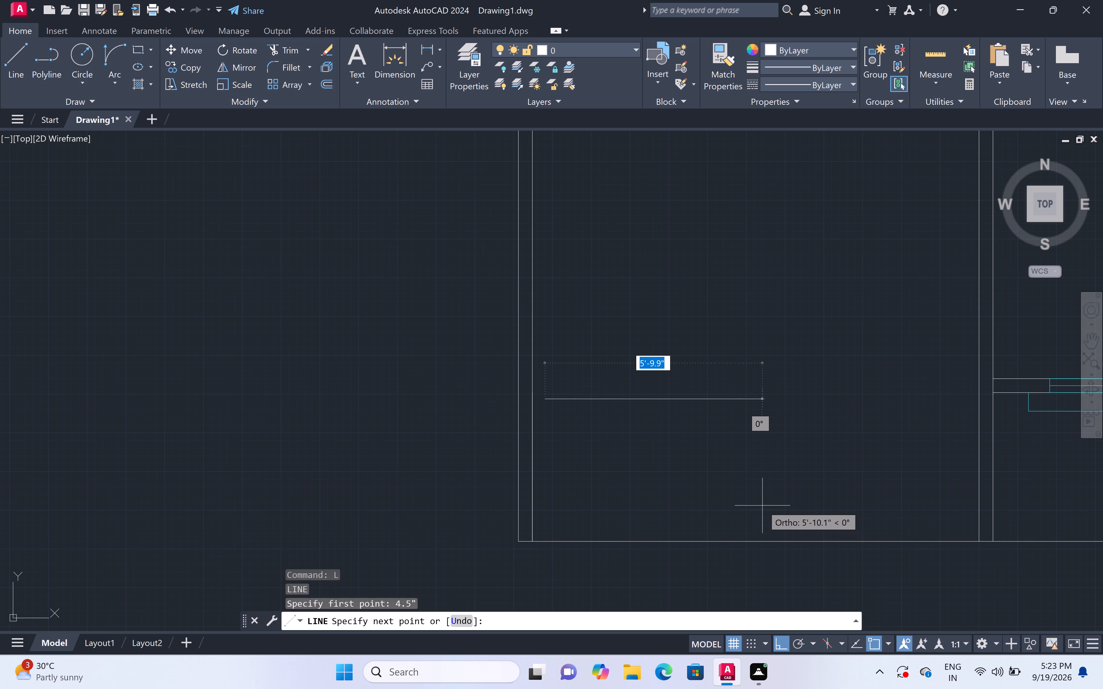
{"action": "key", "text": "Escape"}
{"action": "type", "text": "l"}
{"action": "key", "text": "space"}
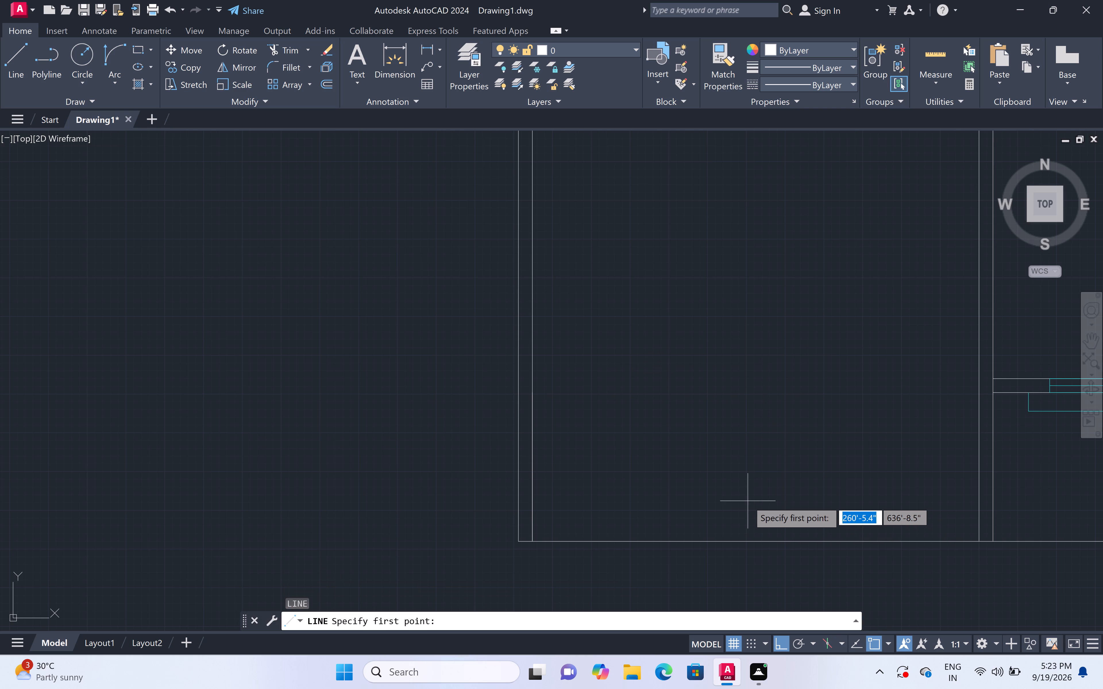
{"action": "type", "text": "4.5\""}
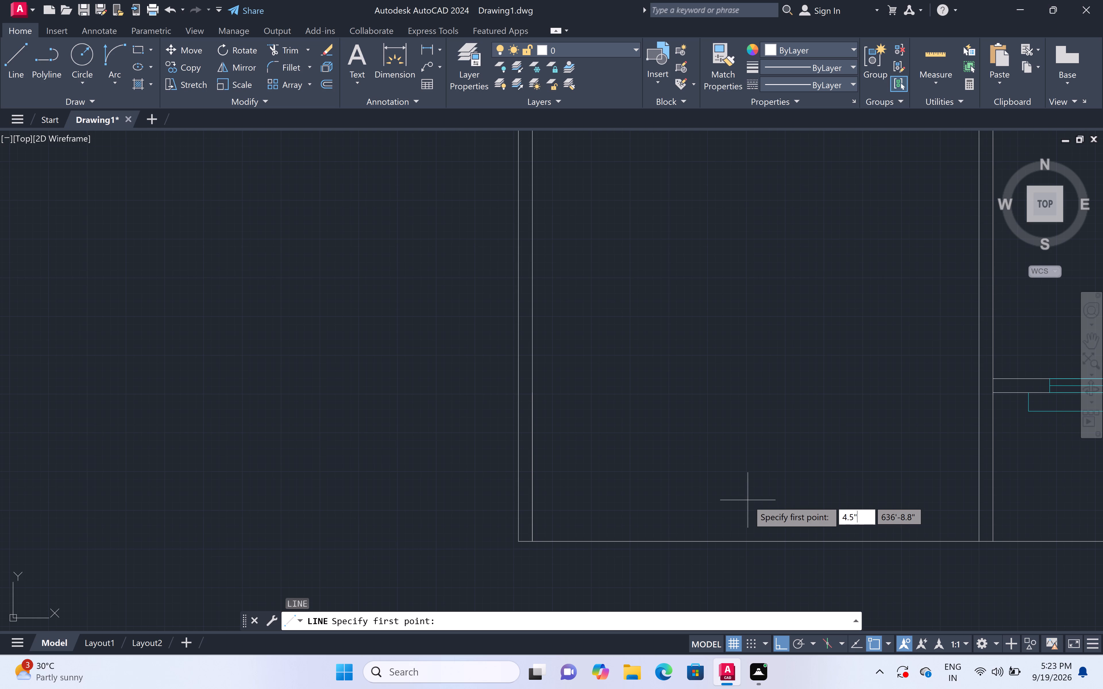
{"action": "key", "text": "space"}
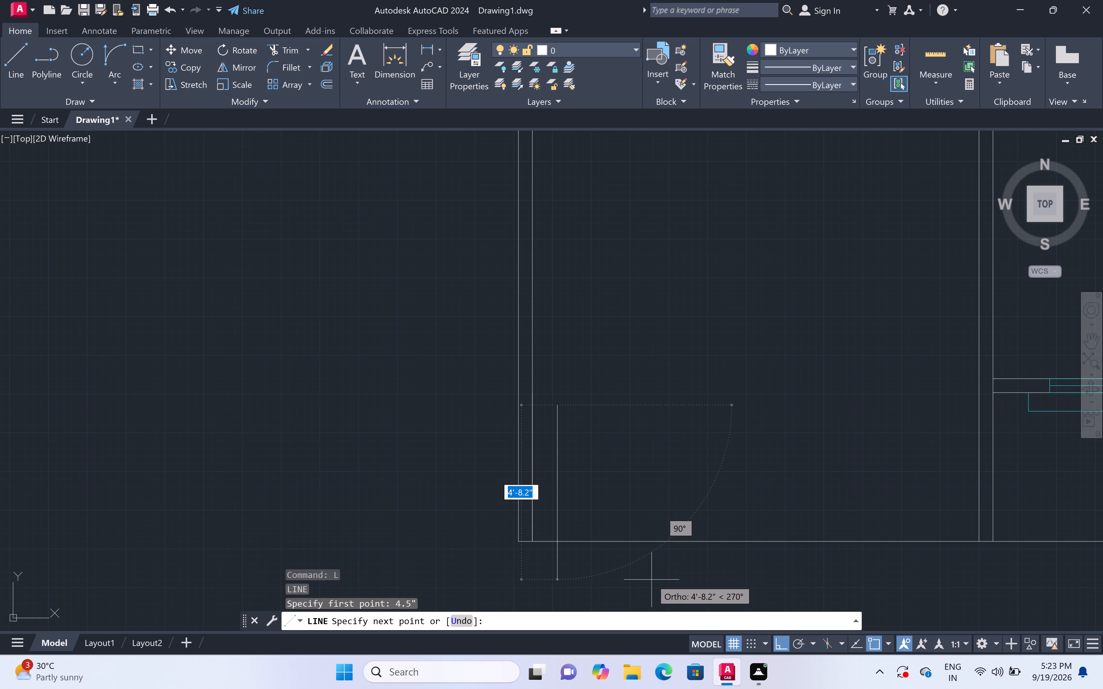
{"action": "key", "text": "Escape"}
Draw a line 4.5" north from the bottom-left room's southwest corner and east to the partition's far face, forming the south wall's inner line.
{"action": "type", "text": "l"}
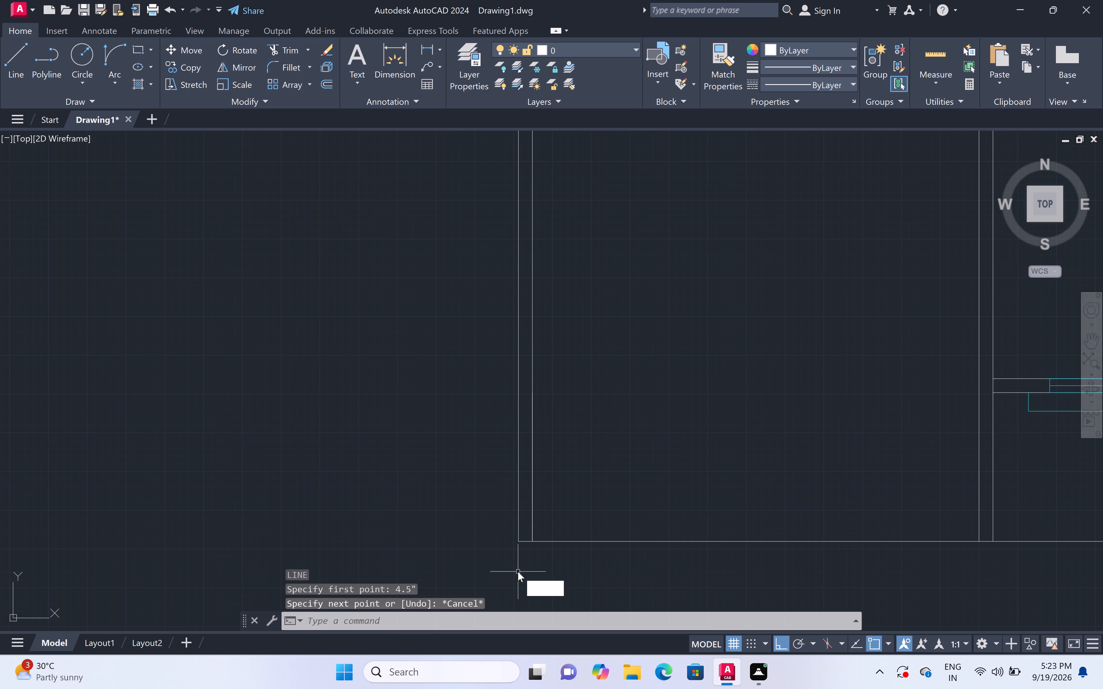
{"action": "key", "text": "space"}
{"action": "left_click", "coordinate": [531, 541]}
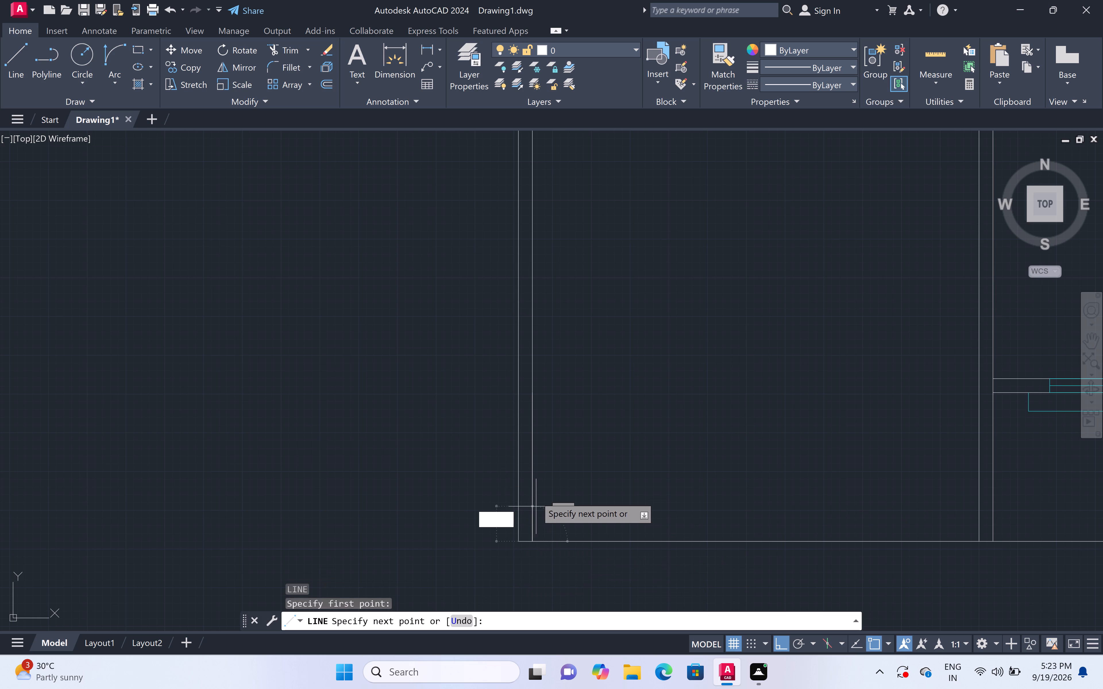
{"action": "type", "text": "4."}
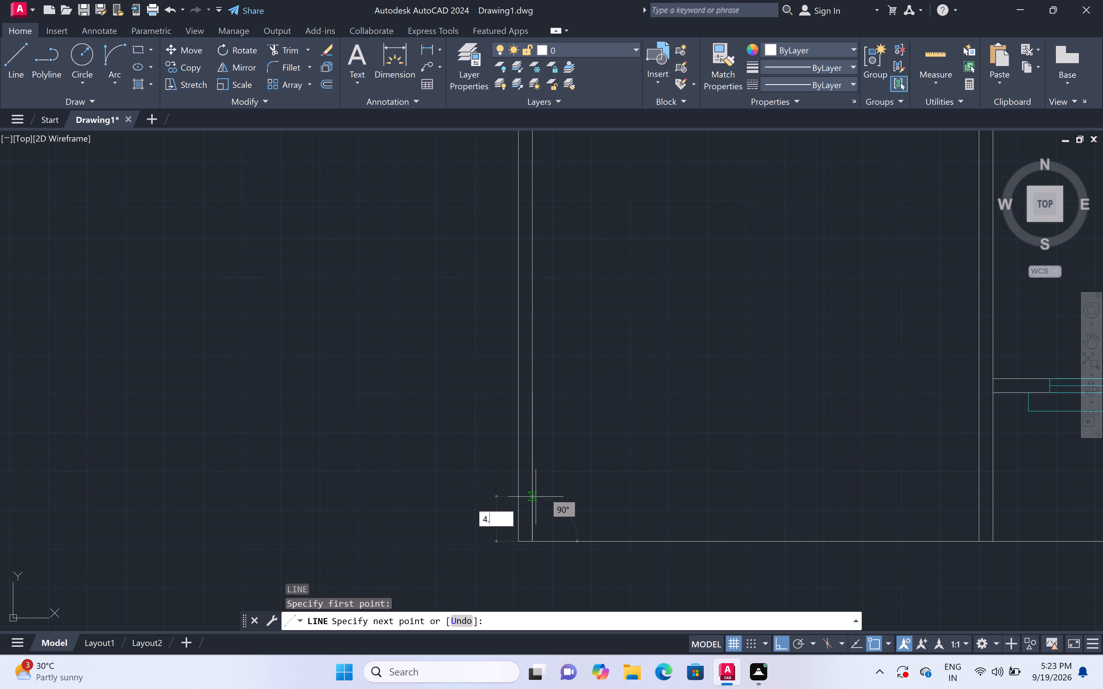
{"action": "type", "text": "5\""}
{"action": "key", "text": "space"}
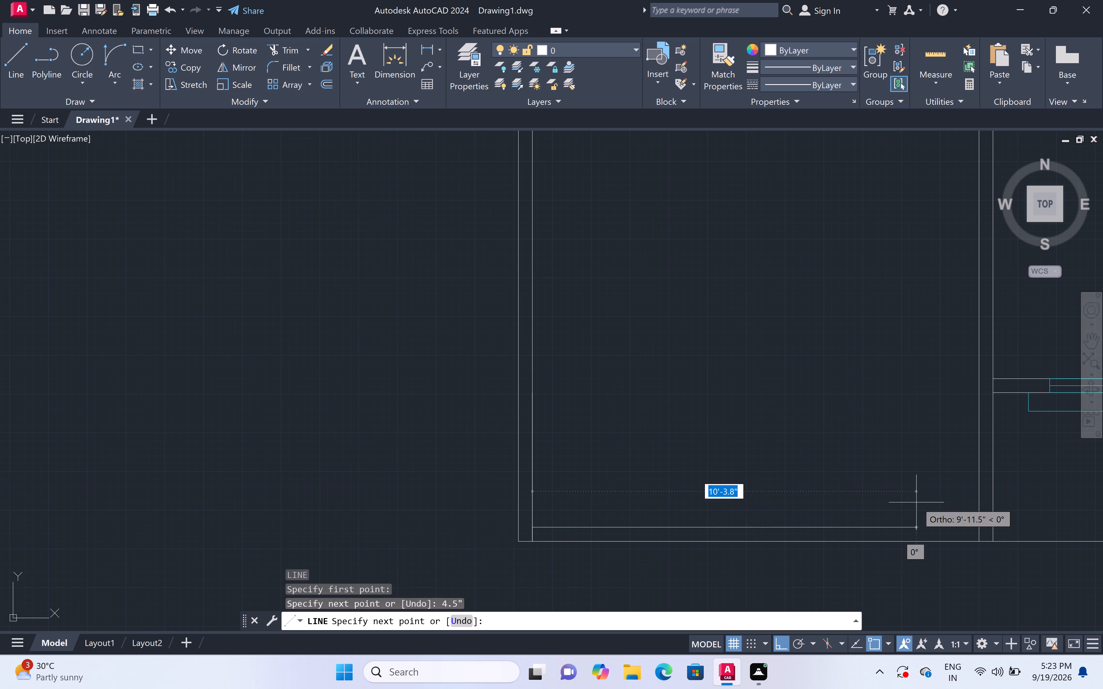
{"action": "left_click", "coordinate": [989, 527]}
{"action": "key", "text": "space"}
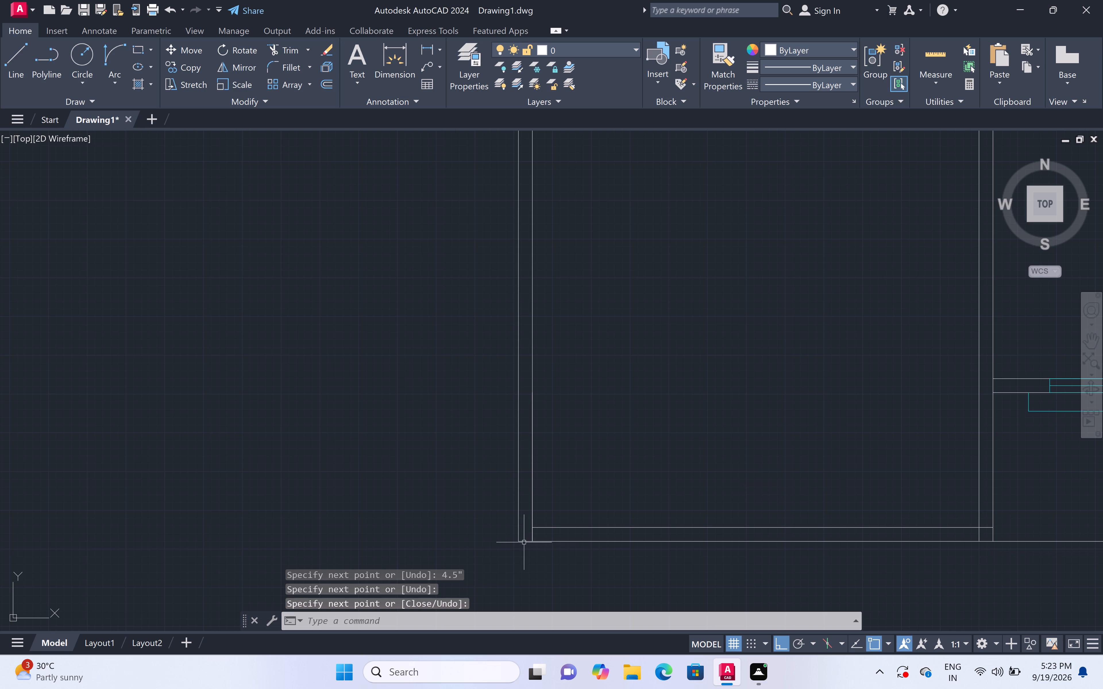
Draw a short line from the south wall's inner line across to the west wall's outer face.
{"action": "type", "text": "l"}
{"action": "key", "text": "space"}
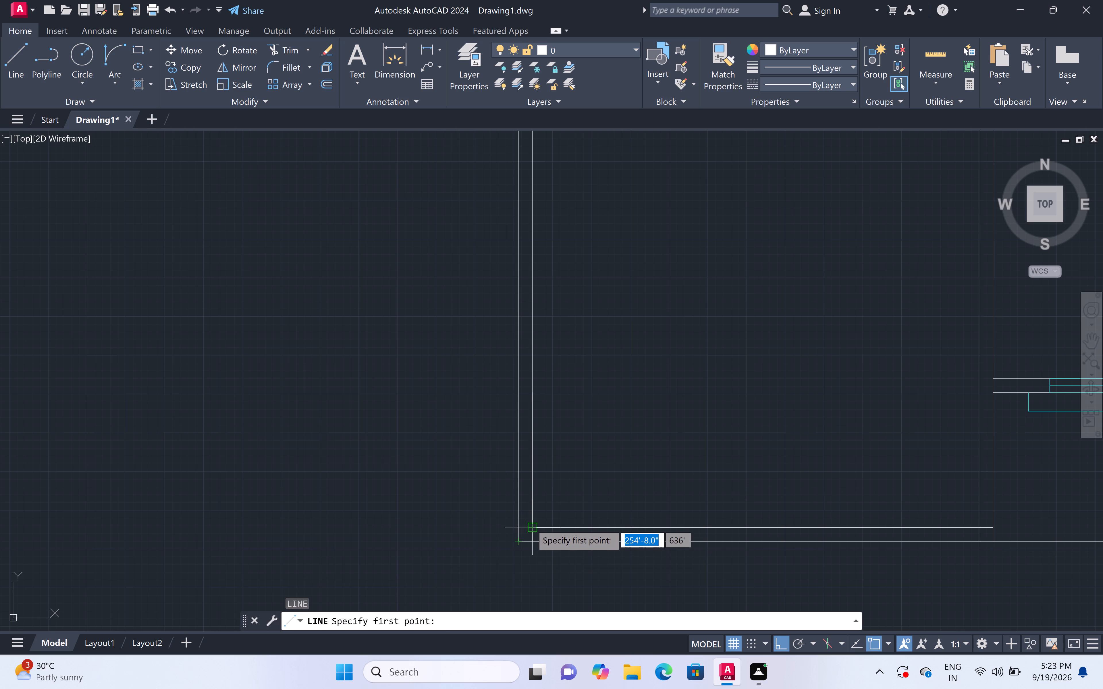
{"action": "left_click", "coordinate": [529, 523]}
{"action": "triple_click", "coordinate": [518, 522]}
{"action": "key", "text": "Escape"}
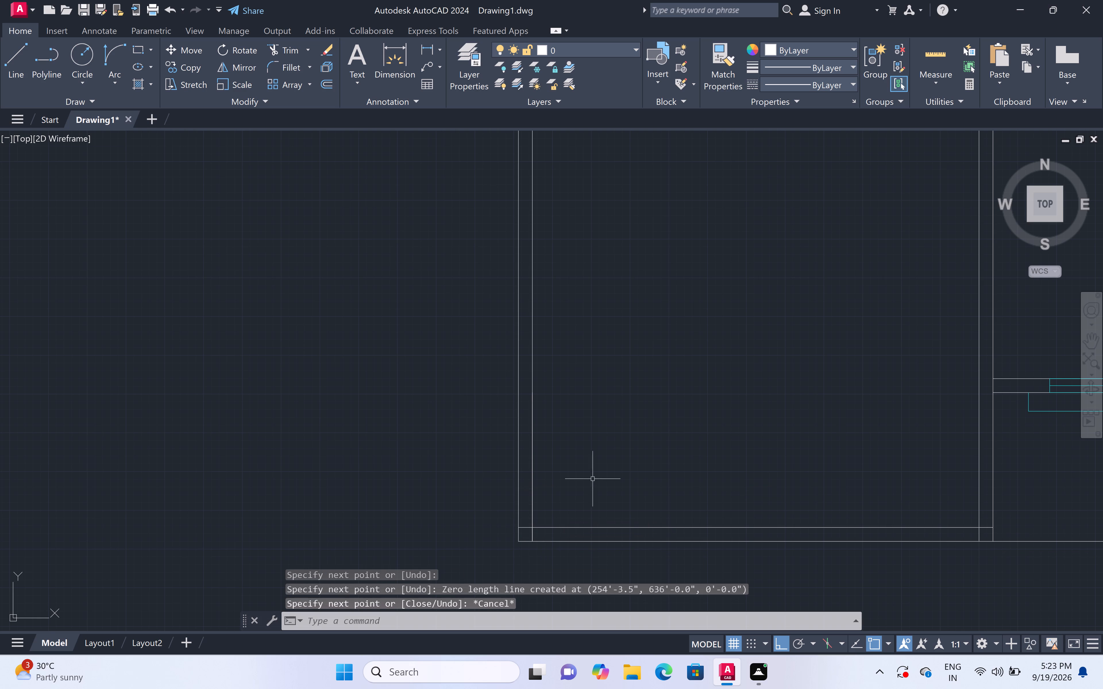
Offset the bottom-left room's inner south wall line 4' to the north.
{"action": "key", "text": "o"}
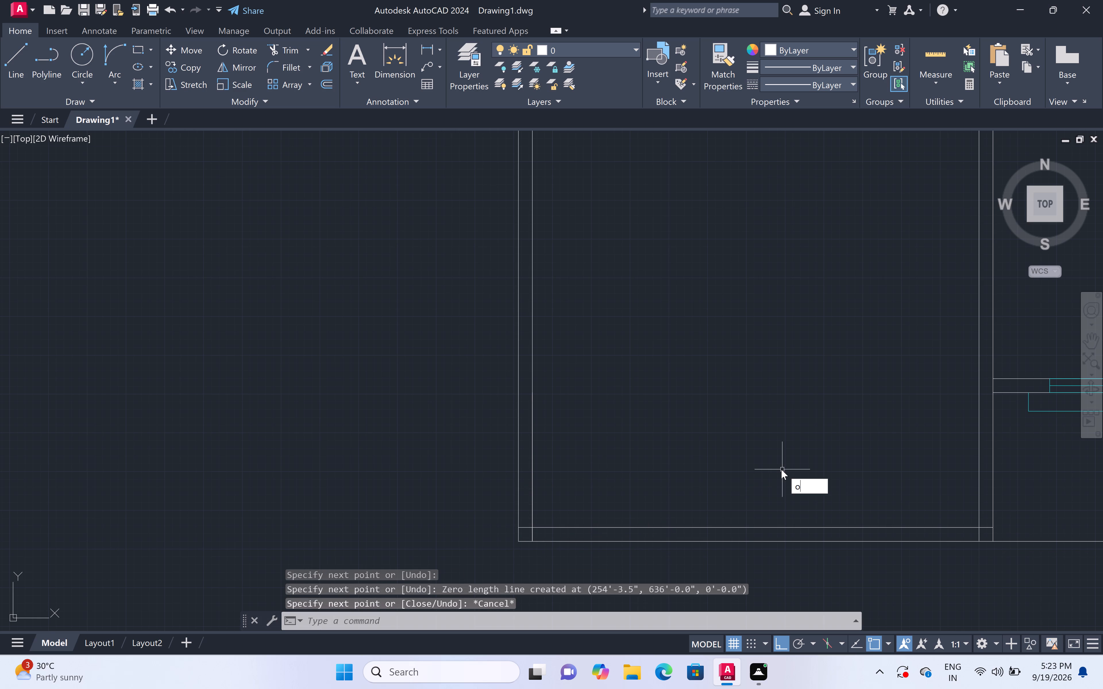
{"action": "type", "text": "ff"}
{"action": "key", "text": "space"}
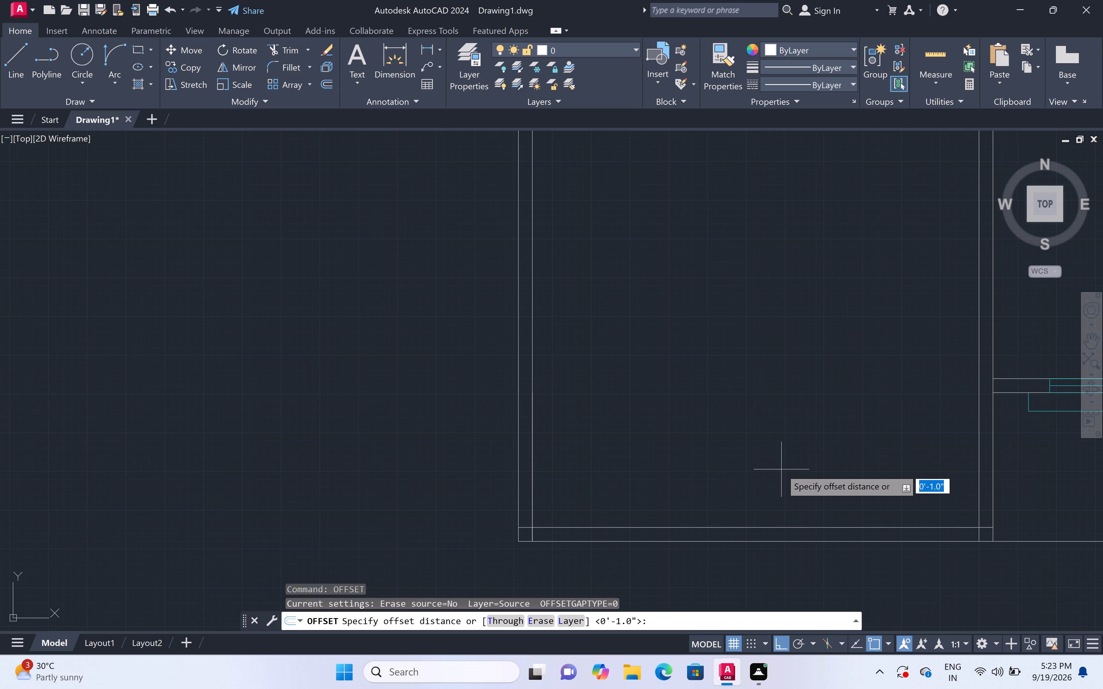
{"action": "type", "text": "4'"}
{"action": "key", "text": "space"}
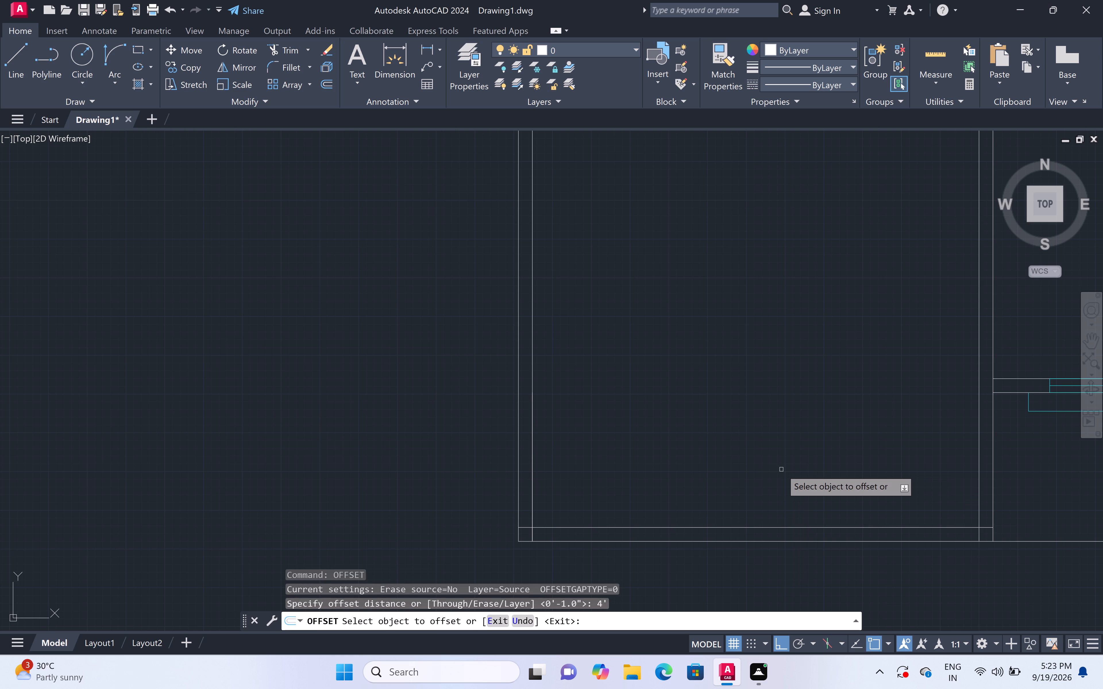
{"action": "double_click", "coordinate": [731, 526]}
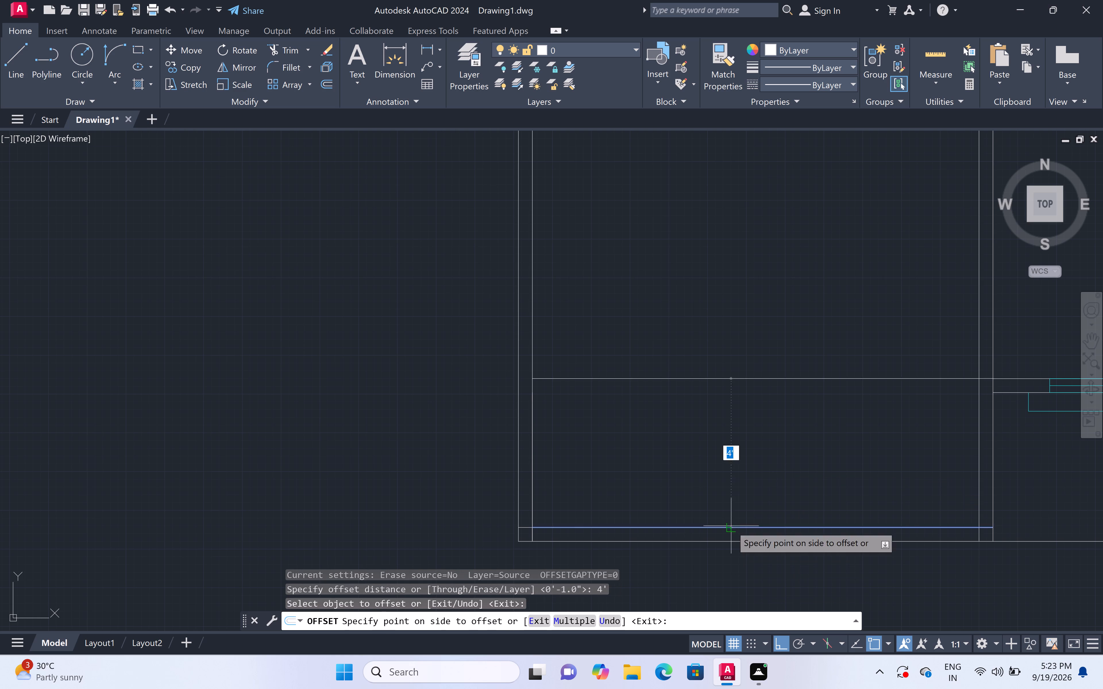
{"action": "left_click", "coordinate": [687, 323]}
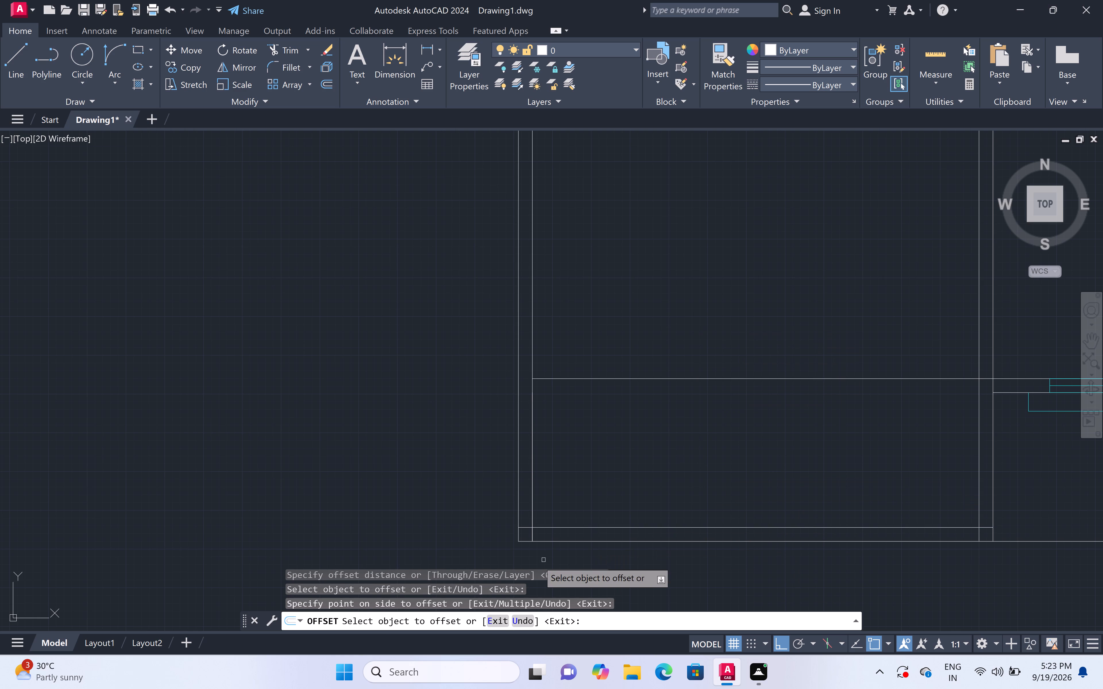
{"action": "key", "text": "Escape"}
Trim the short line crossing the west wall's thickness at the bottom-left room's southwest corner.
{"action": "type", "text": "tr"}
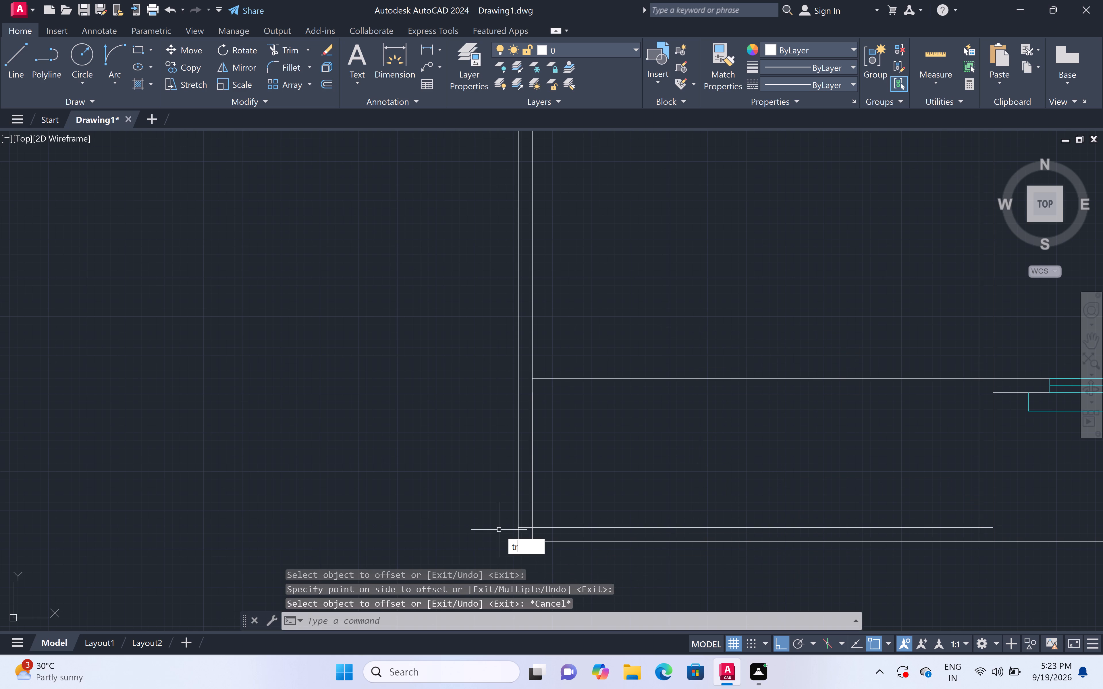
{"action": "key", "text": "space"}
{"action": "left_click", "coordinate": [523, 528]}
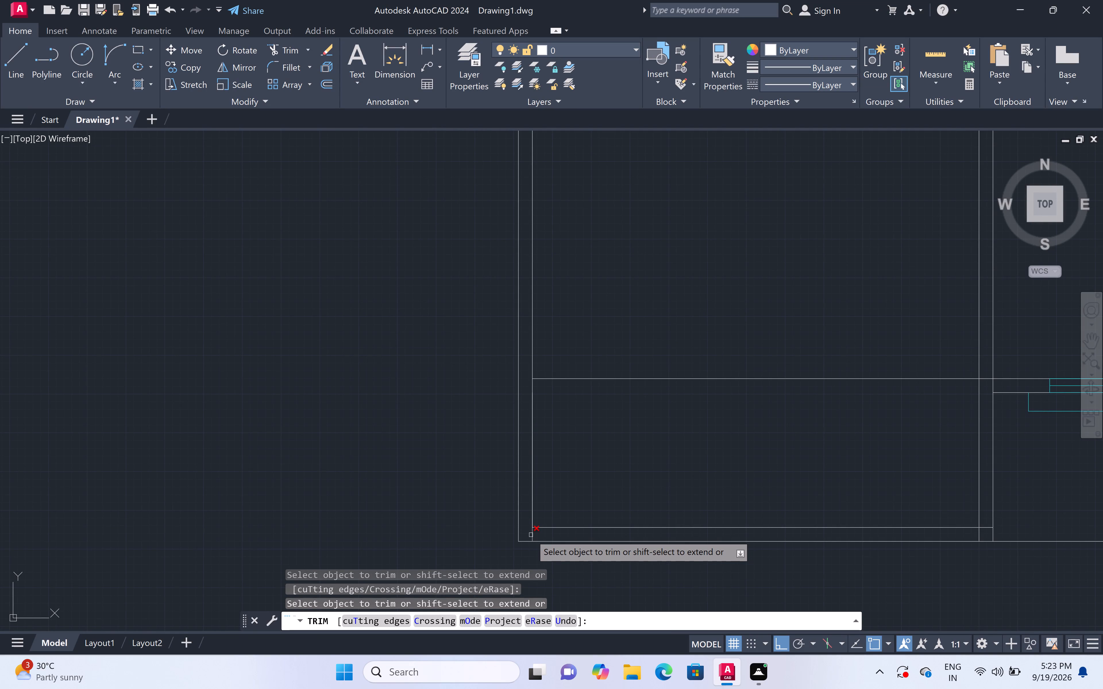
{"action": "left_click", "coordinate": [531, 535]}
{"action": "left_click", "coordinate": [532, 535]}
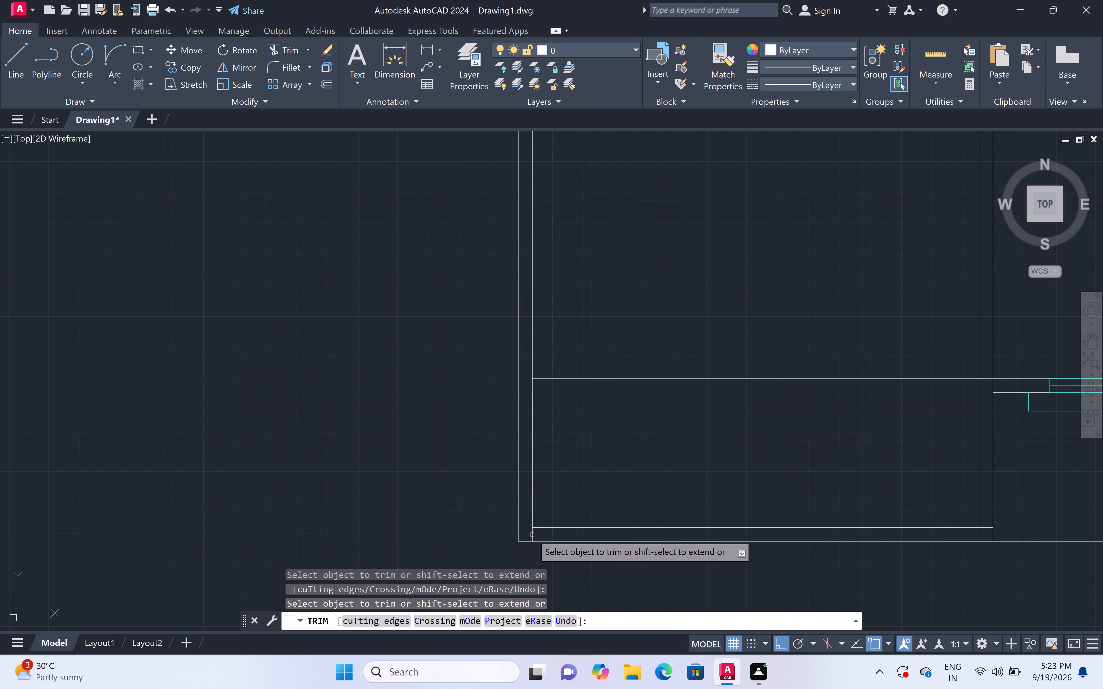
{"action": "right_click", "coordinate": [1062, 688]}
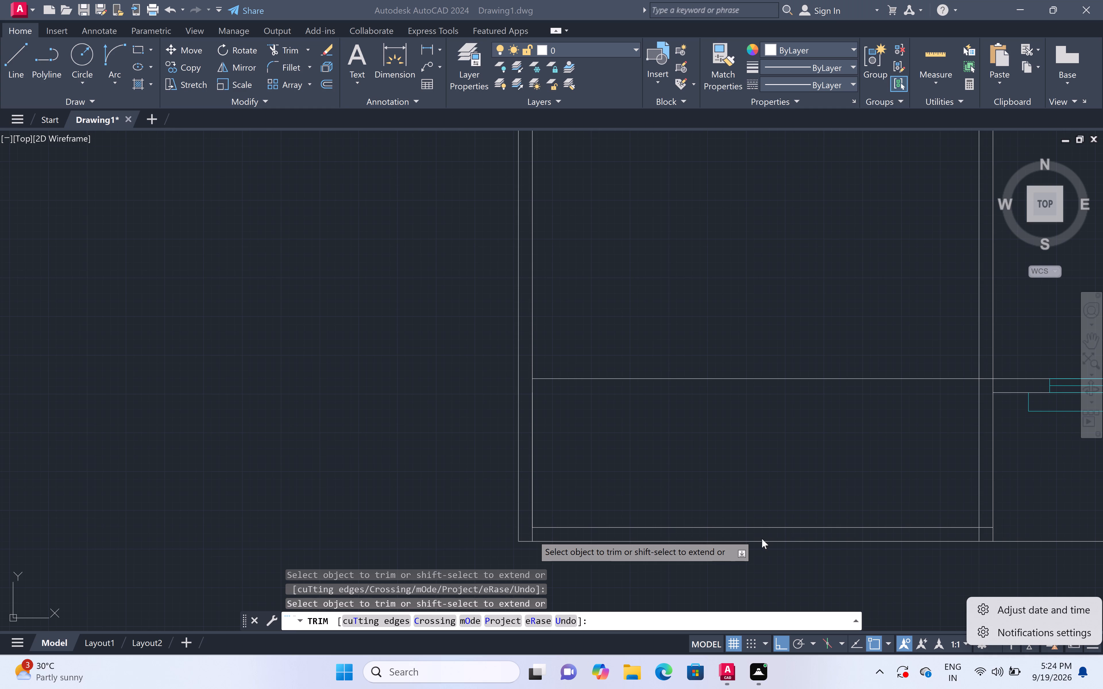
Trim the overlapping wall lines where the bottom-left room's south wall meets the partition to the bottom-middle room.
{"action": "scroll", "coordinate": [722, 483], "scroll_direction": "down", "scroll_amount": 3}
{"action": "scroll", "coordinate": [786, 494], "scroll_direction": "up", "scroll_amount": 5}
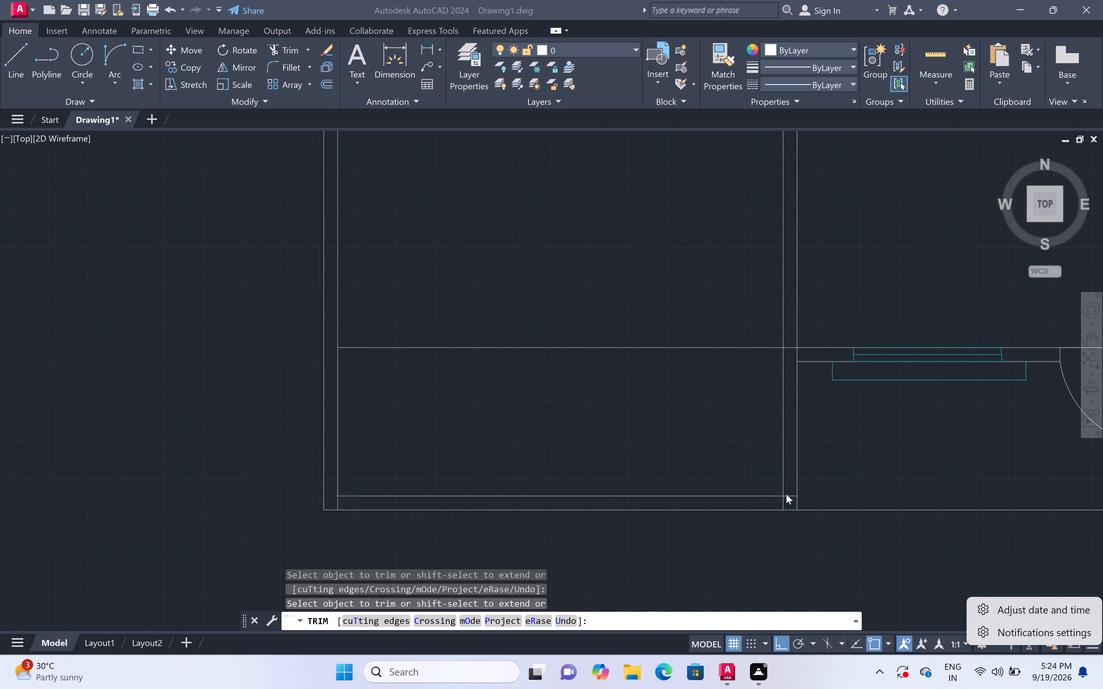
{"action": "key", "text": "Escape"}
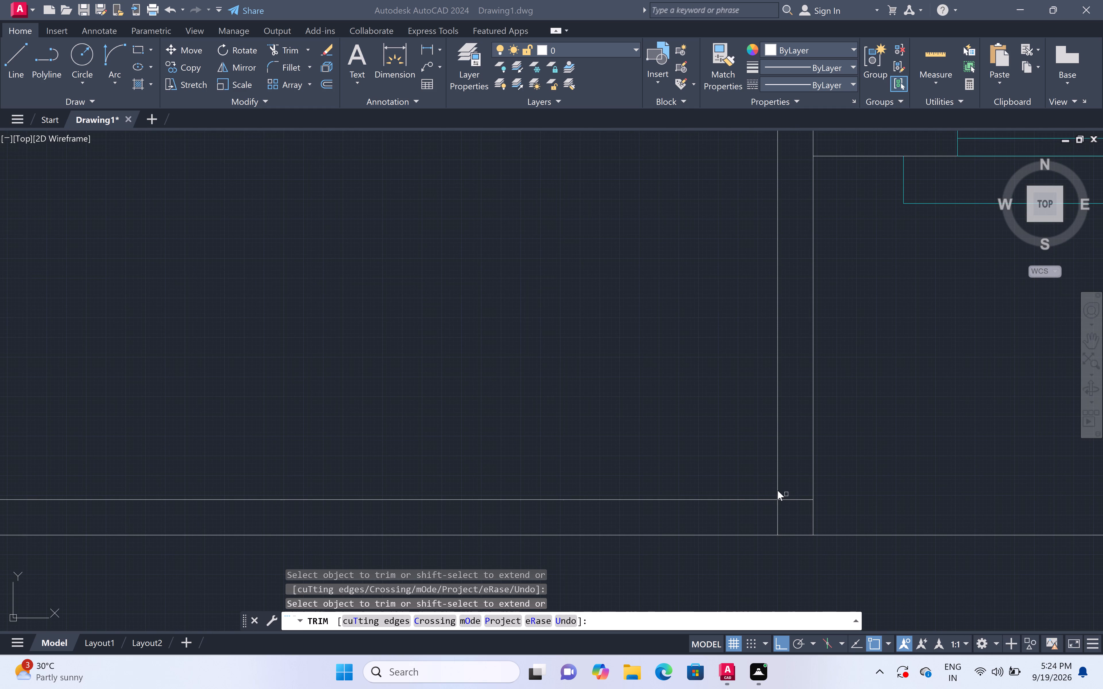
{"action": "left_click", "coordinate": [788, 490]}
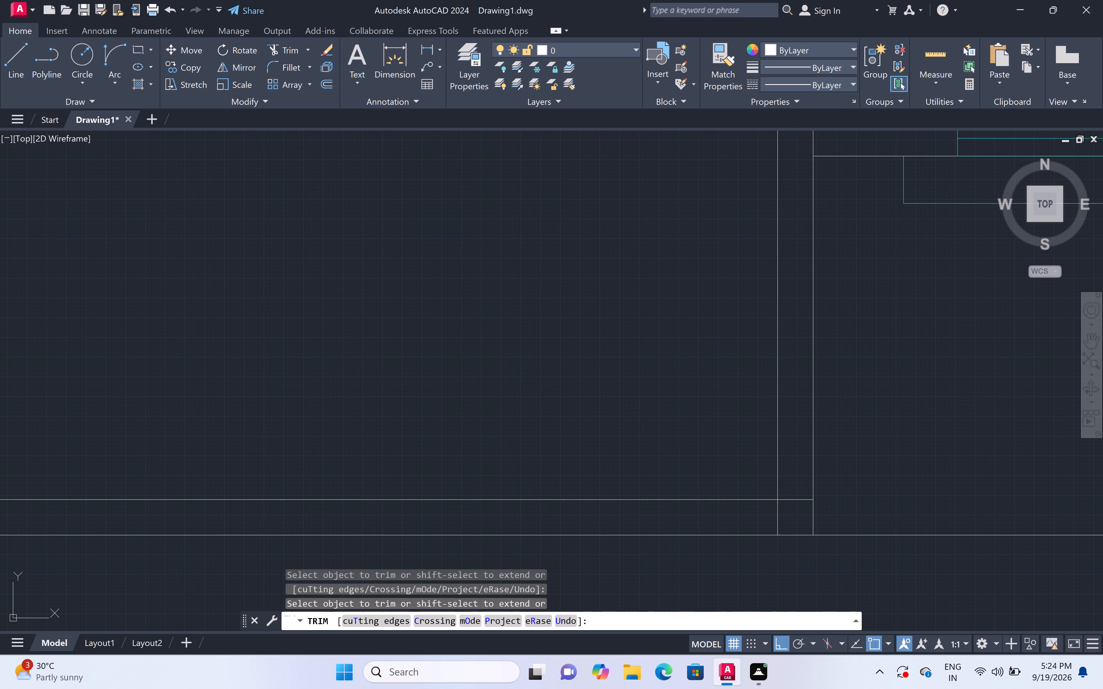
{"action": "left_click", "coordinate": [790, 486]}
{"action": "left_click", "coordinate": [790, 516]}
{"action": "scroll", "coordinate": [794, 510], "scroll_direction": "down", "scroll_amount": 4}
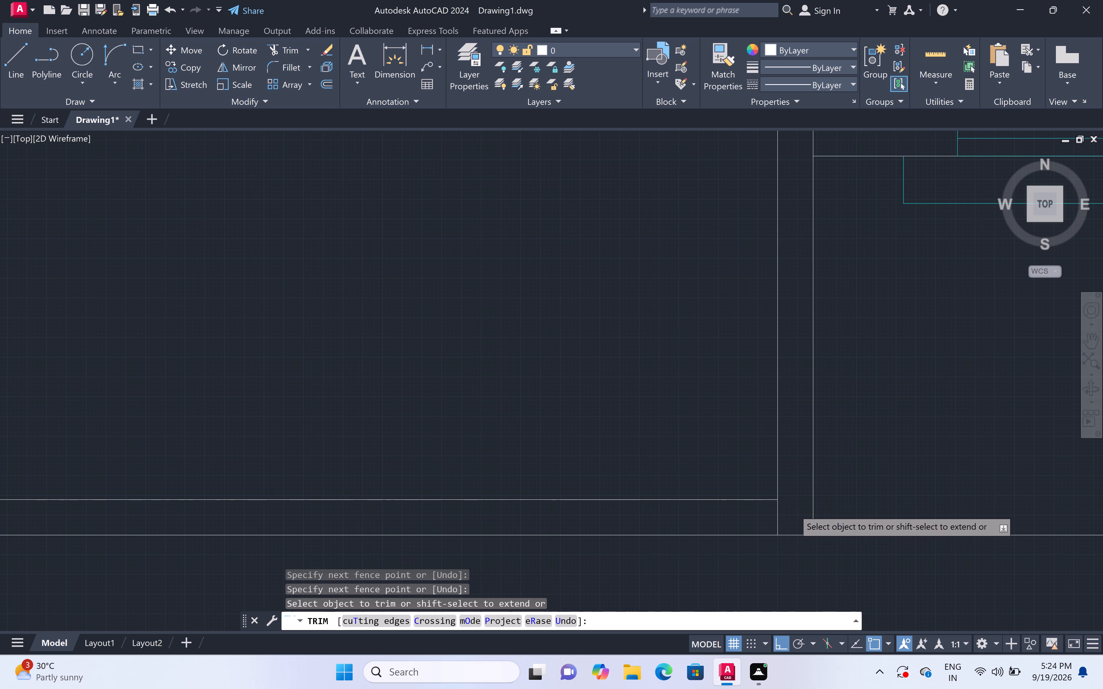
{"action": "scroll", "coordinate": [799, 508], "scroll_direction": "up", "scroll_amount": 3}
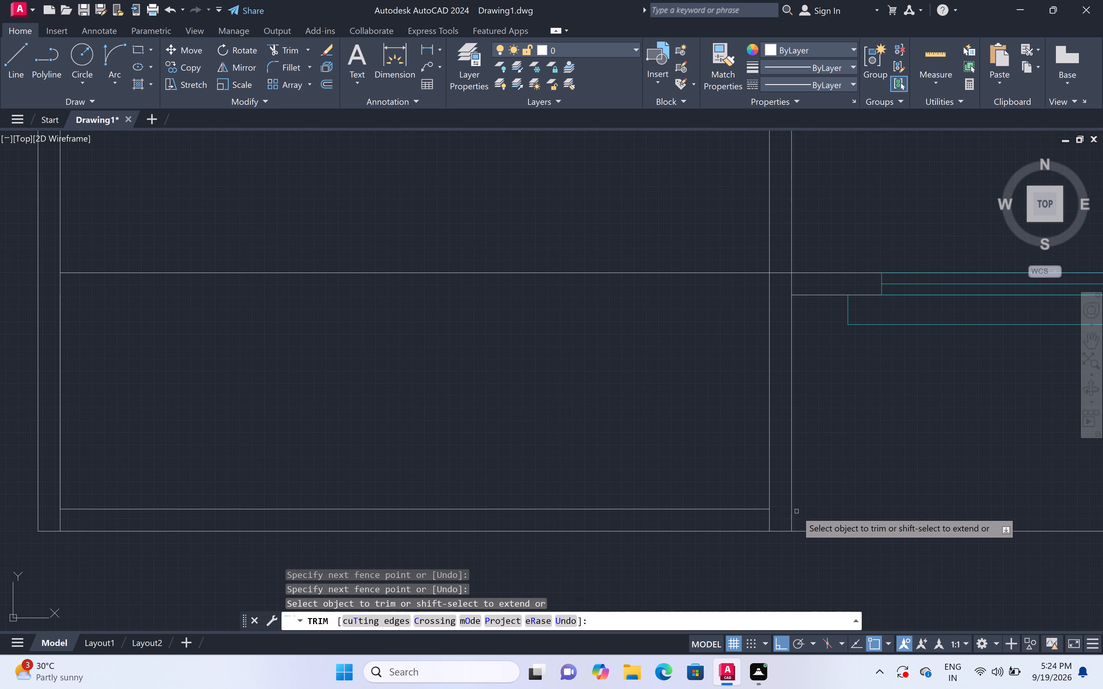
{"action": "left_click", "coordinate": [772, 522]}
Trim the west wall's inner line where it runs through the south wall at the bottom-left room's southwest corner.
{"action": "scroll", "coordinate": [775, 519], "scroll_direction": "down", "scroll_amount": 4}
{"action": "scroll", "coordinate": [597, 519], "scroll_direction": "up", "scroll_amount": 5}
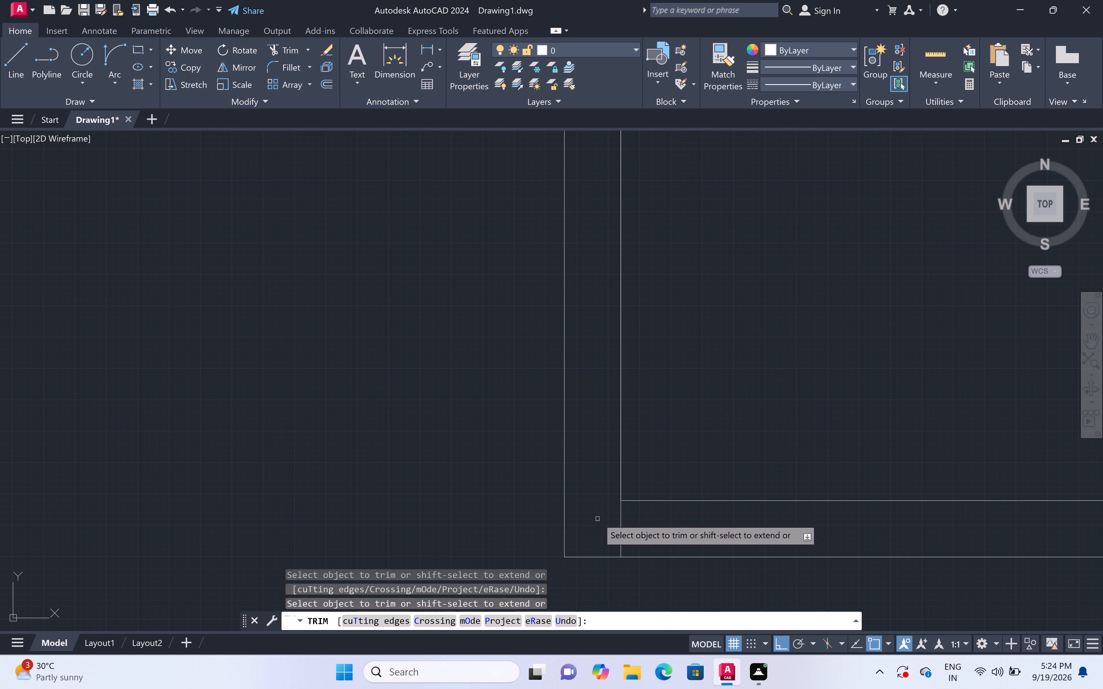
{"action": "left_click", "coordinate": [622, 537]}
{"action": "scroll", "coordinate": [623, 532], "scroll_direction": "down", "scroll_amount": 2}
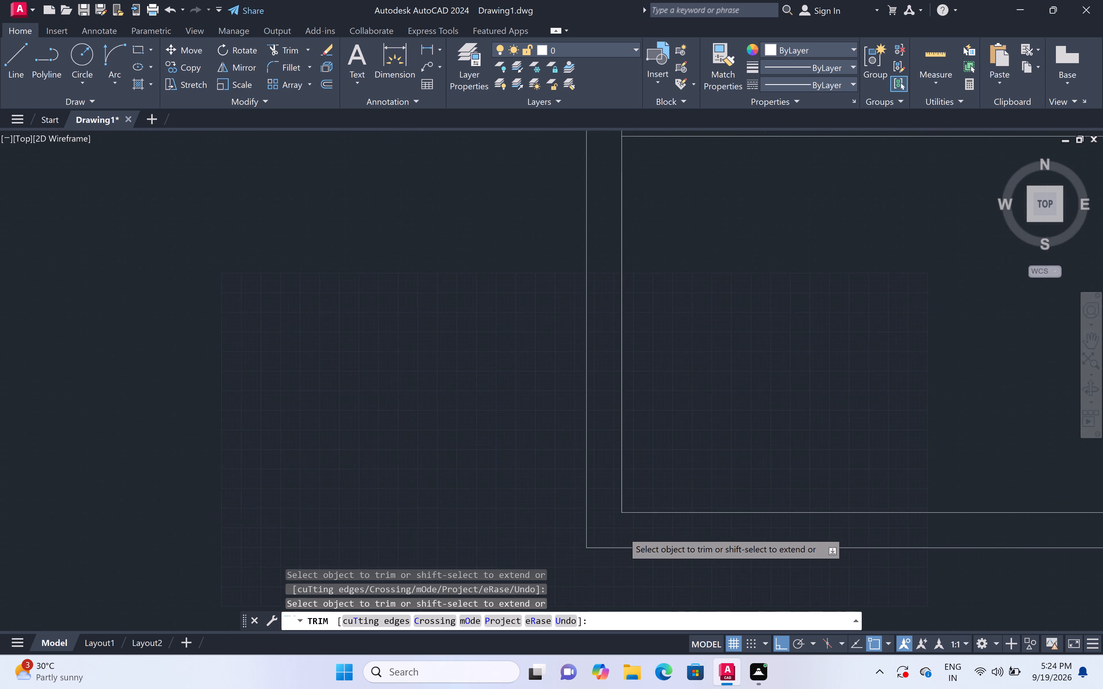
{"action": "scroll", "coordinate": [623, 532], "scroll_direction": "down", "scroll_amount": 4}
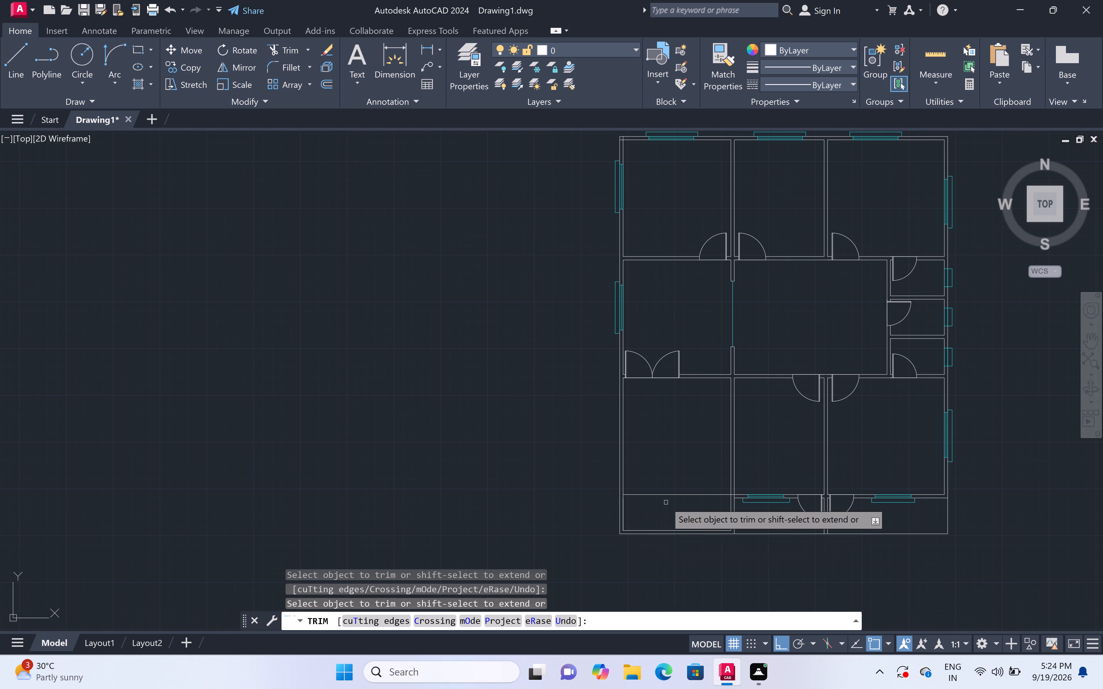
{"action": "key", "text": "Escape"}
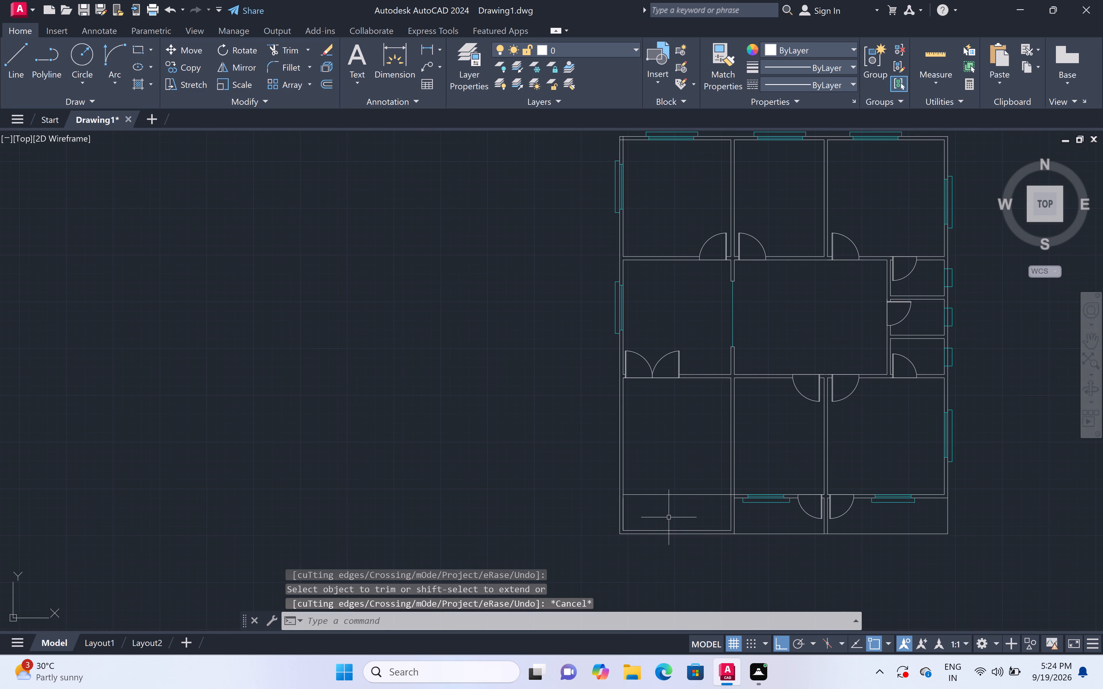
Offset the line 4' inside the bottom-left room's south wall northward three times in succession at 10" spacing.
{"action": "type", "text": "off 10"}
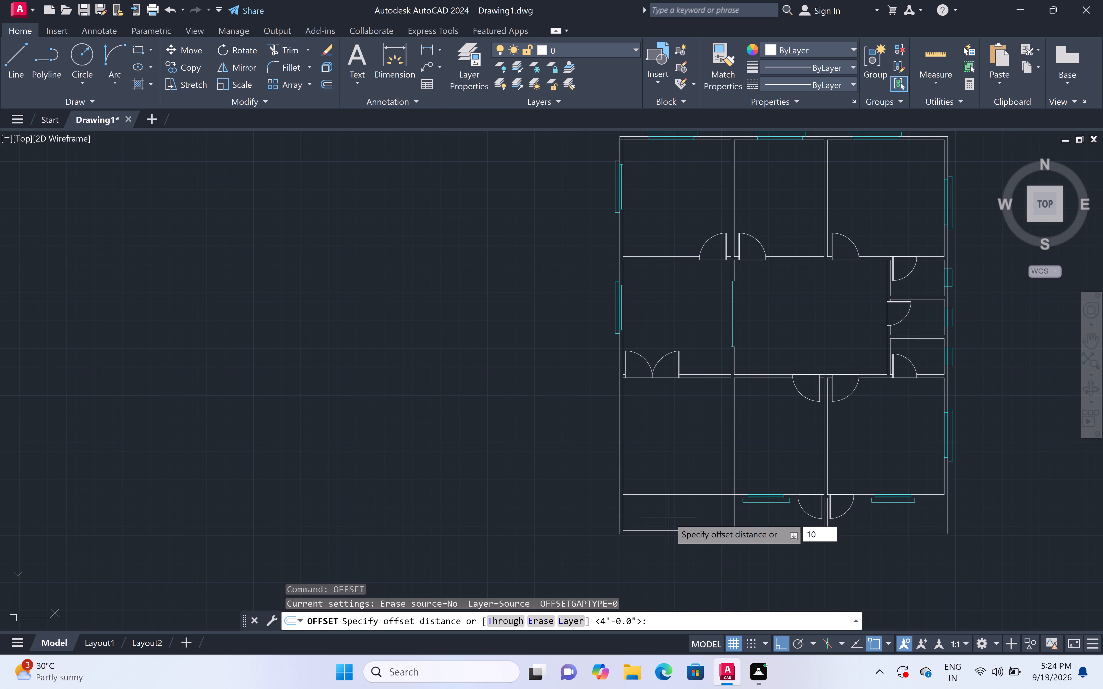
{"action": "key", "text": "shift+quotedbl"}
{"action": "key", "text": "space"}
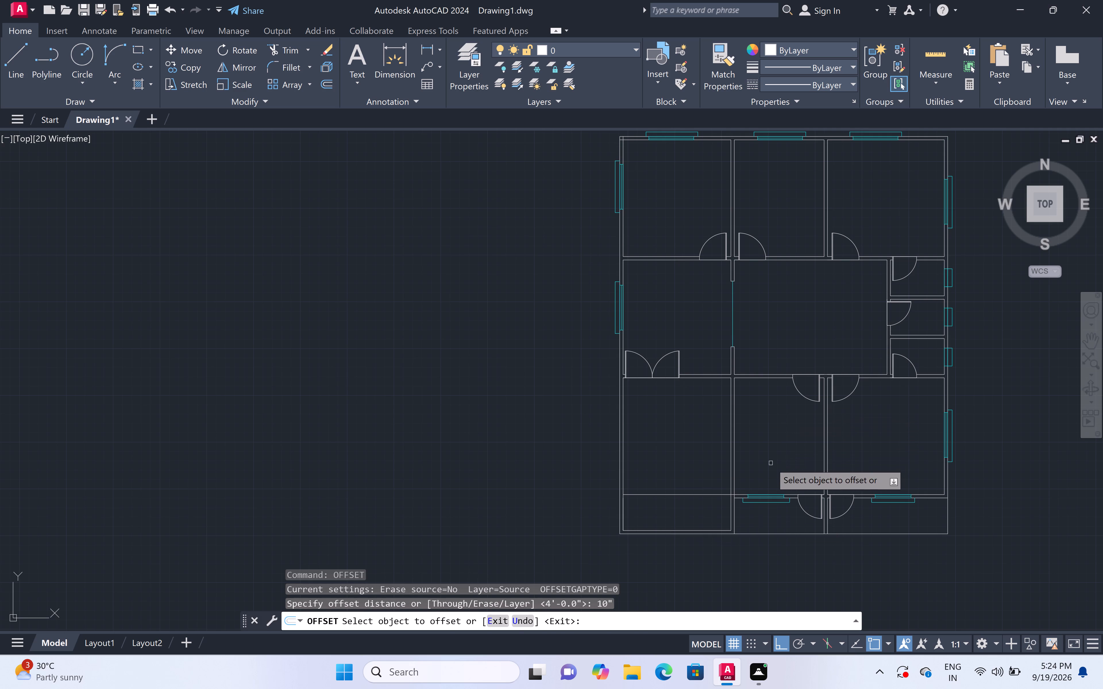
{"action": "scroll", "coordinate": [761, 520], "scroll_direction": "up", "scroll_amount": 2}
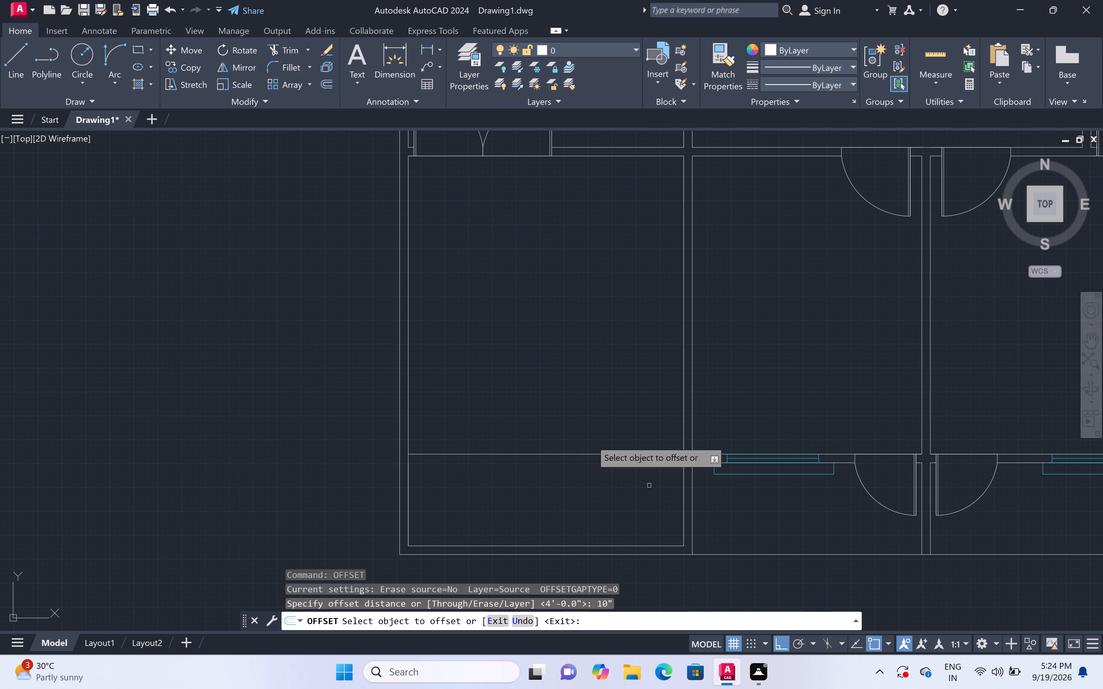
{"action": "left_click", "coordinate": [555, 456]}
{"action": "left_click", "coordinate": [557, 413]}
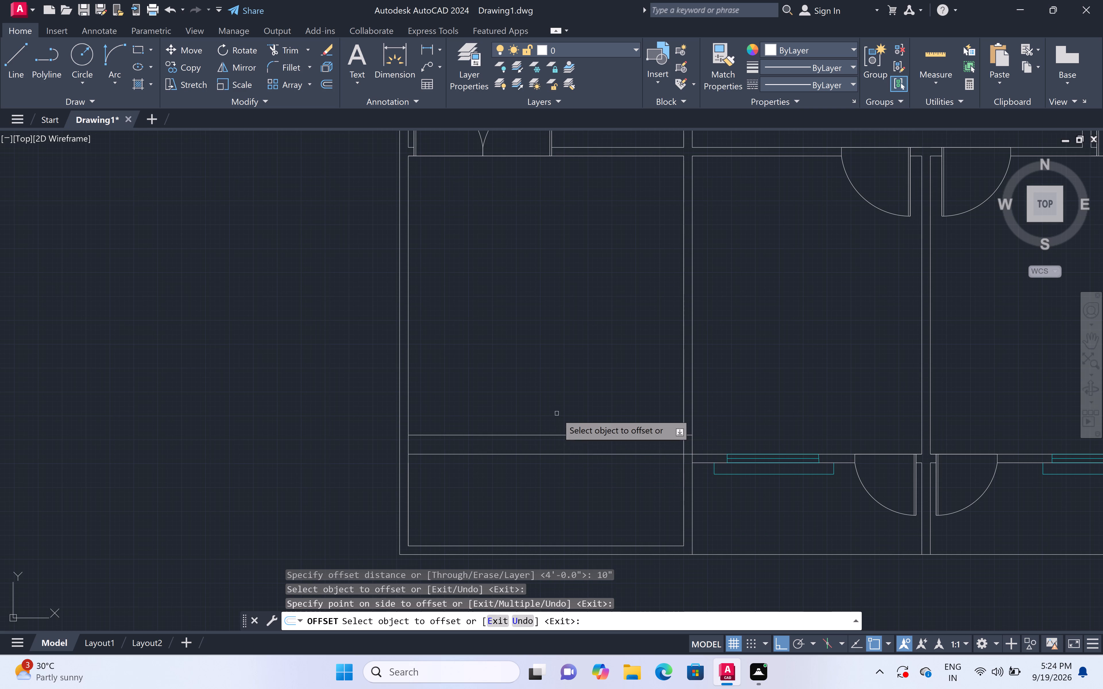
{"action": "double_click", "coordinate": [556, 432]}
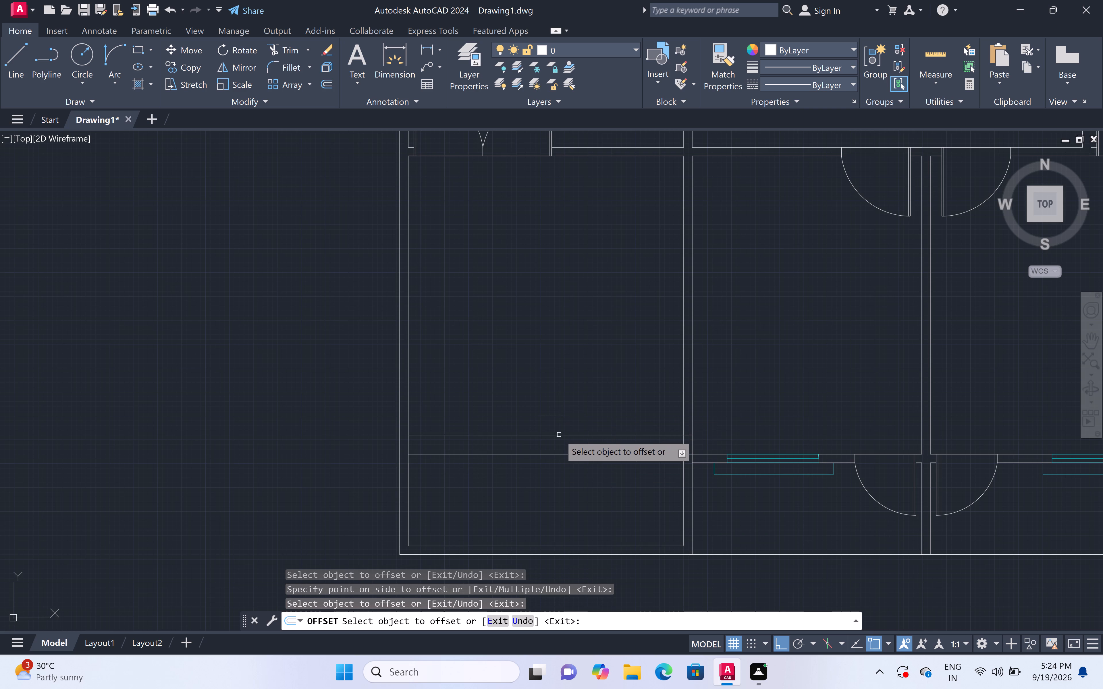
{"action": "left_click", "coordinate": [559, 435]}
{"action": "left_click", "coordinate": [561, 392]}
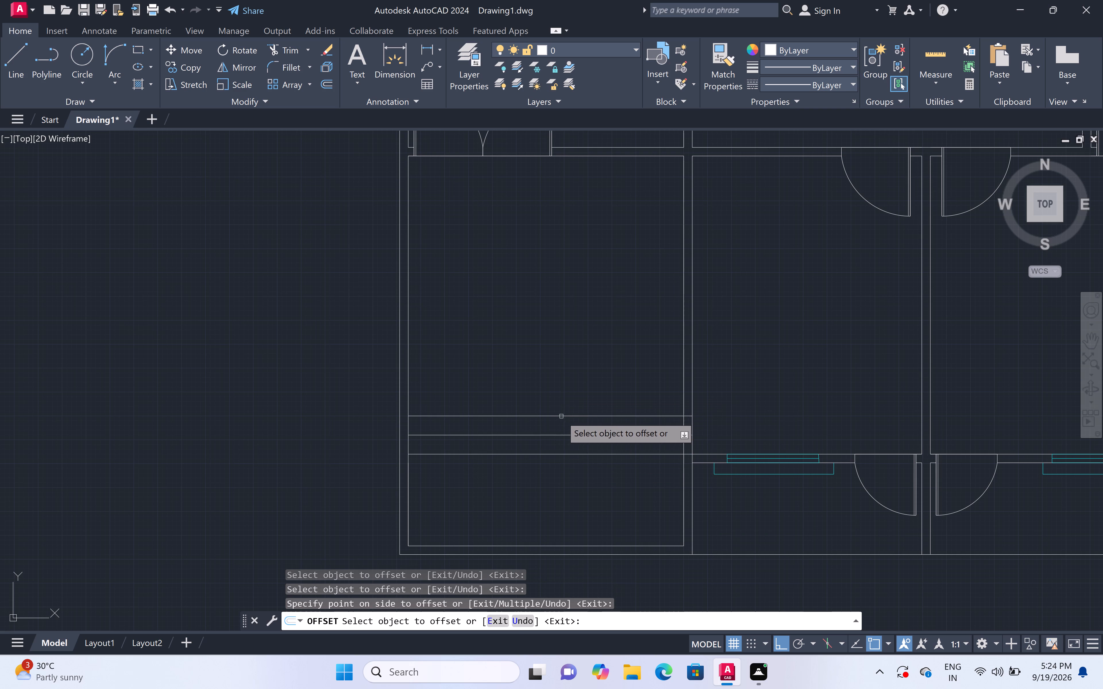
{"action": "left_click", "coordinate": [561, 417]}
{"action": "left_click", "coordinate": [564, 352]}
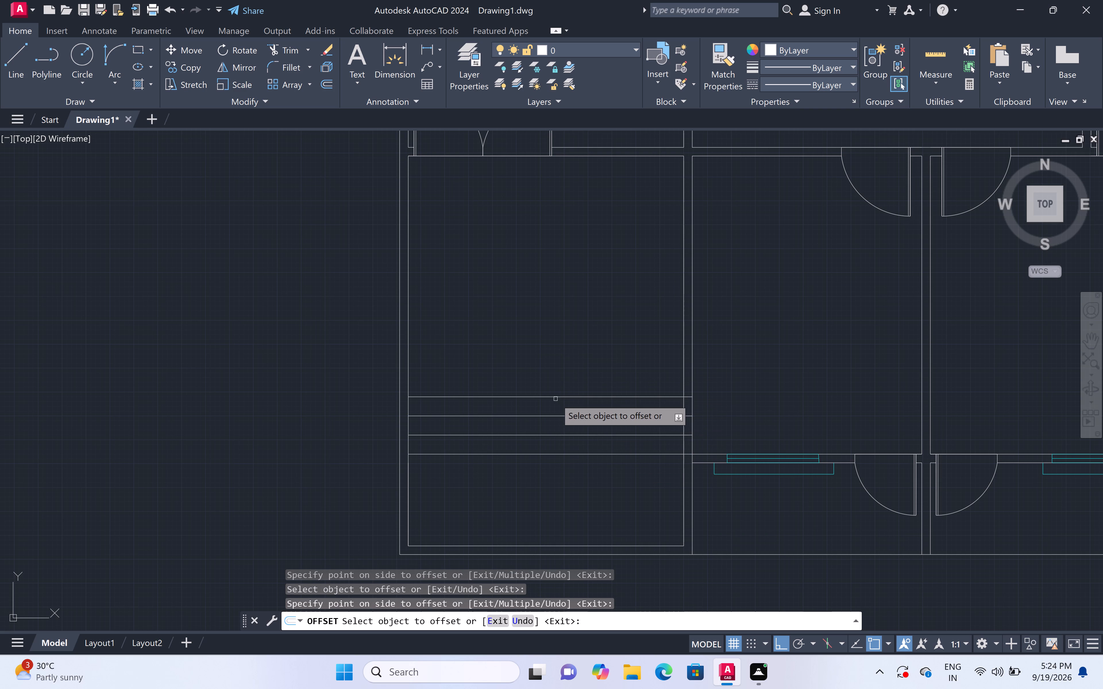
{"action": "scroll", "coordinate": [684, 409], "scroll_direction": "up", "scroll_amount": 3}
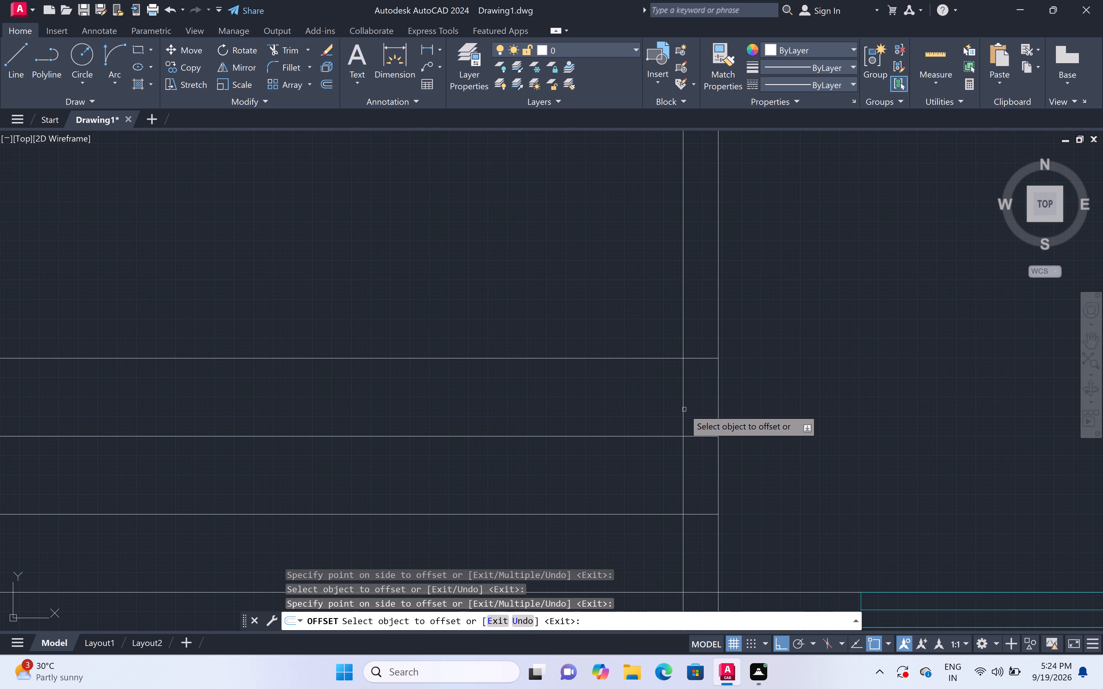
{"action": "scroll", "coordinate": [820, 431], "scroll_direction": "down", "scroll_amount": 2}
{"action": "key", "text": "Escape"}
Trim the ends of the four stair lines where they cross the thickness of the partition east of the bottom-left room.
{"action": "type", "text": "tr"}
{"action": "key", "text": "space"}
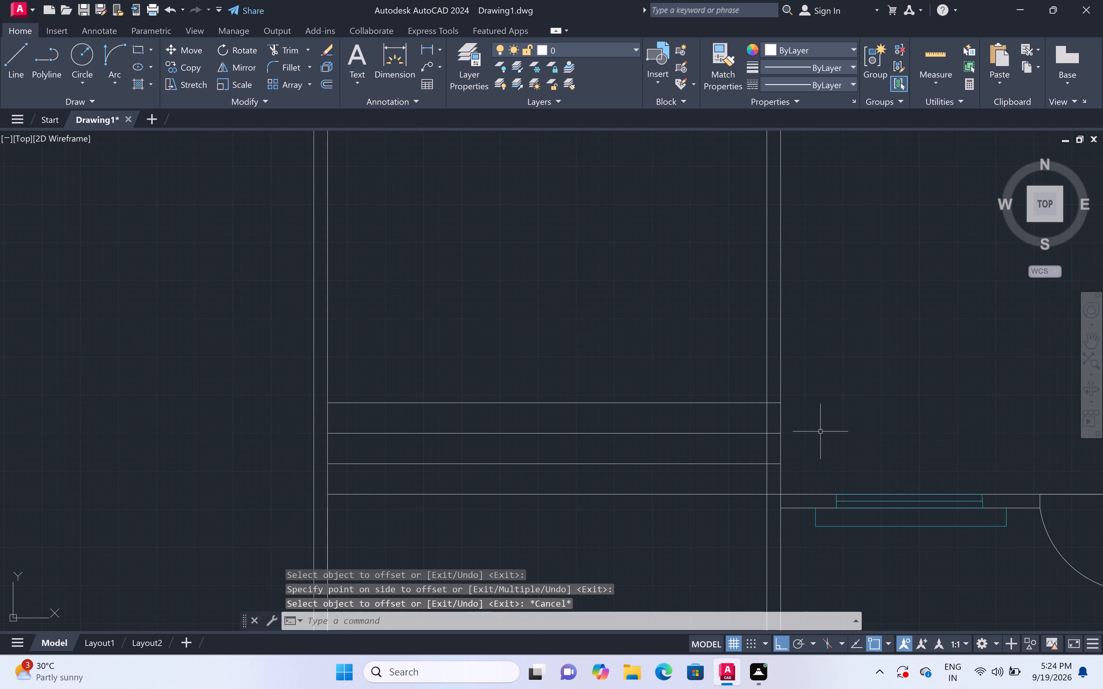
{"action": "left_click", "coordinate": [774, 464]}
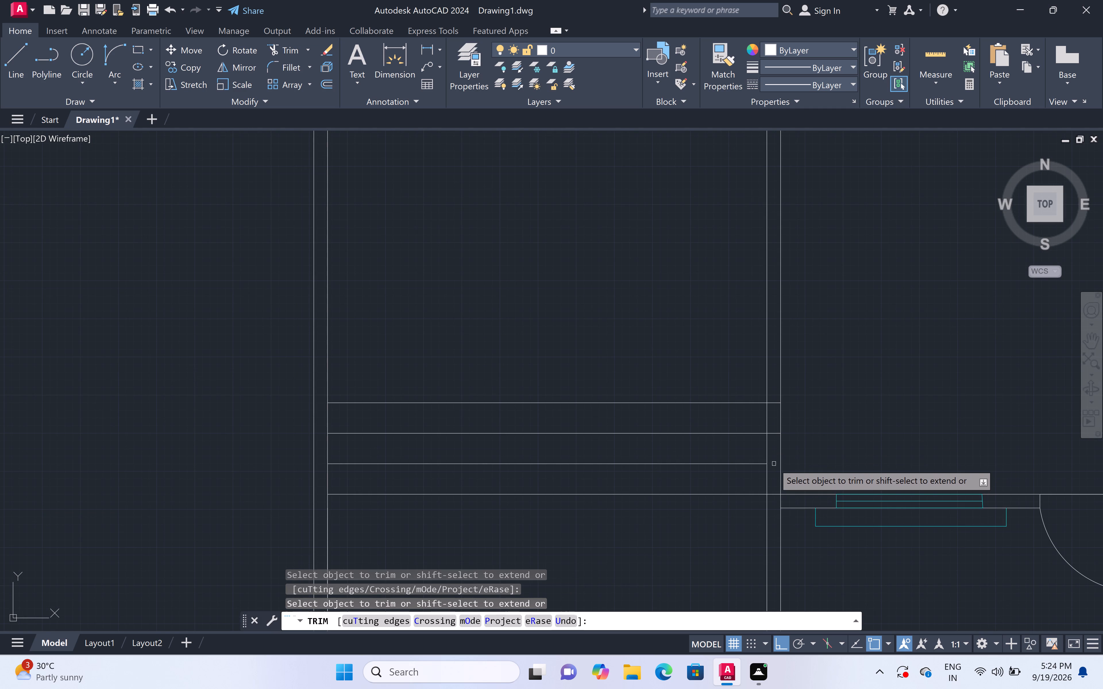
{"action": "double_click", "coordinate": [773, 432]}
{"action": "double_click", "coordinate": [772, 404]}
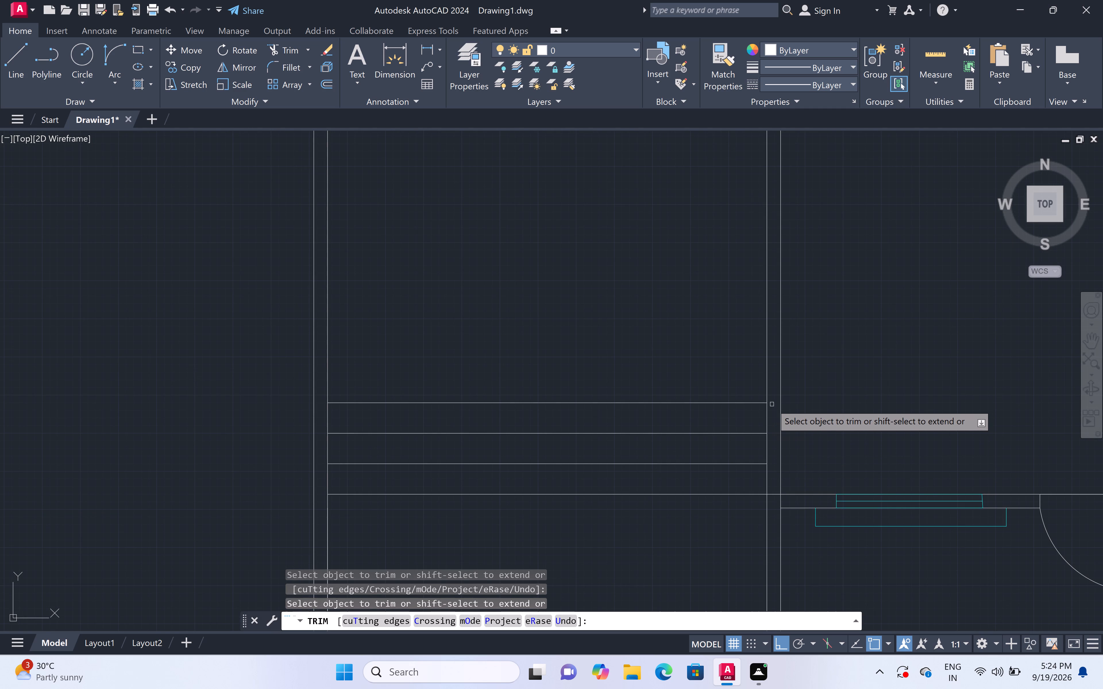
{"action": "double_click", "coordinate": [773, 494]}
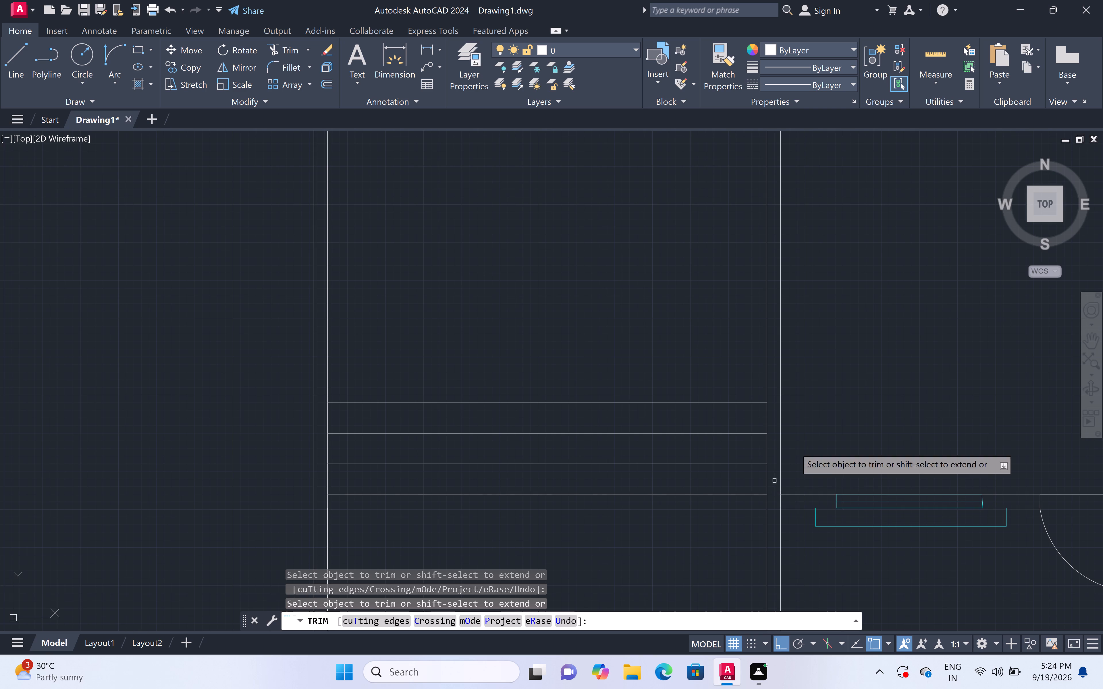
{"action": "key", "text": "Escape"}
Offset the northernmost stair line northward three times in succession at 10" spacing.
{"action": "type", "text": "of"}
{"action": "type", "text": "f 10"}
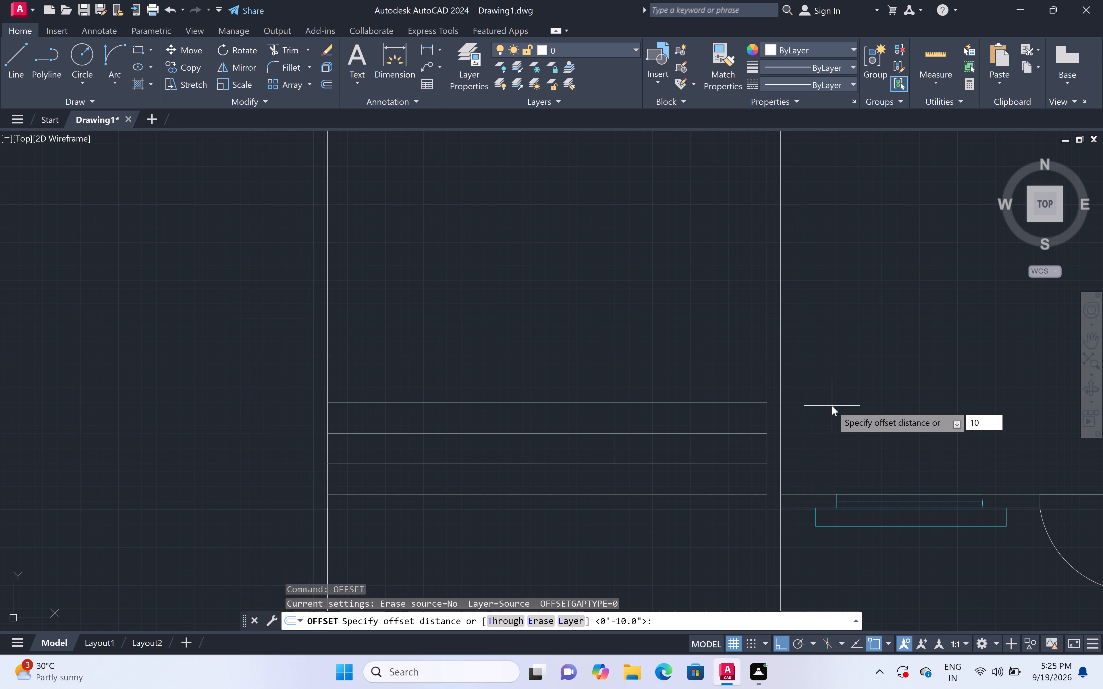
{"action": "key", "text": "shift+quotedbl"}
{"action": "key", "text": "space"}
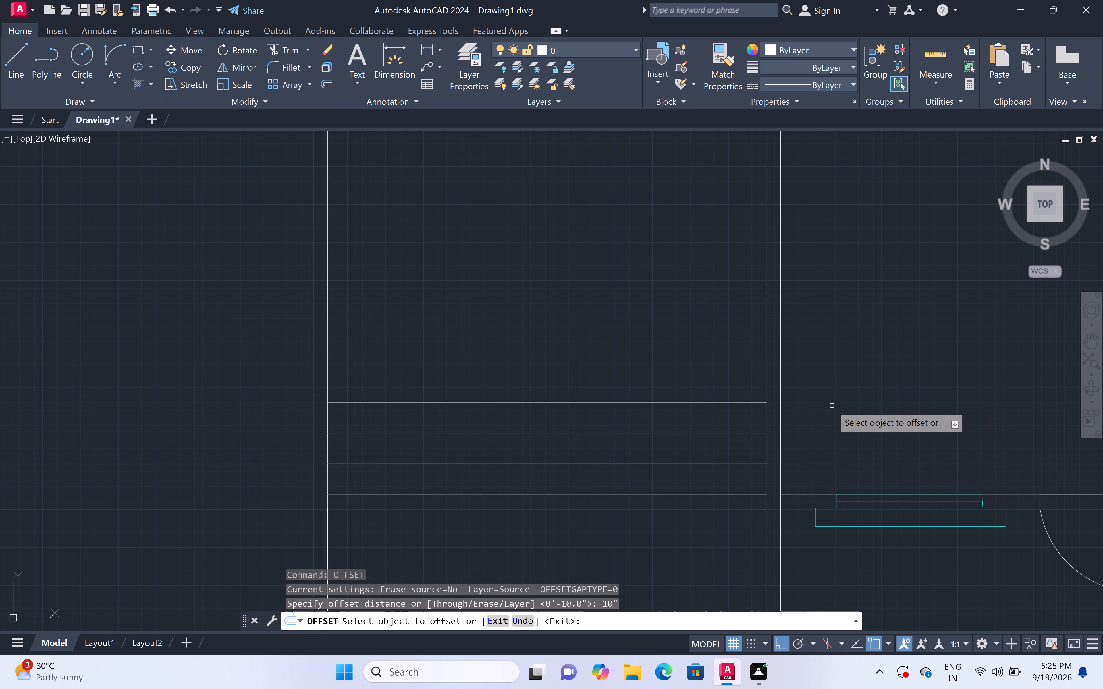
{"action": "left_click", "coordinate": [587, 402]}
{"action": "left_click", "coordinate": [598, 321]}
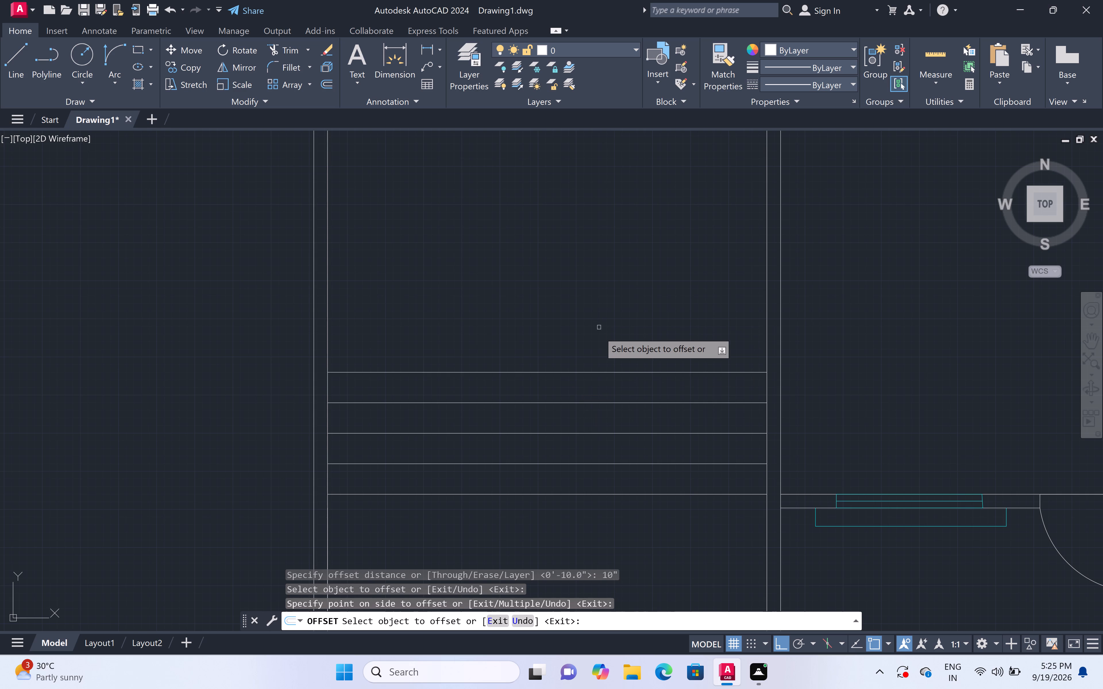
{"action": "left_click", "coordinate": [588, 370]}
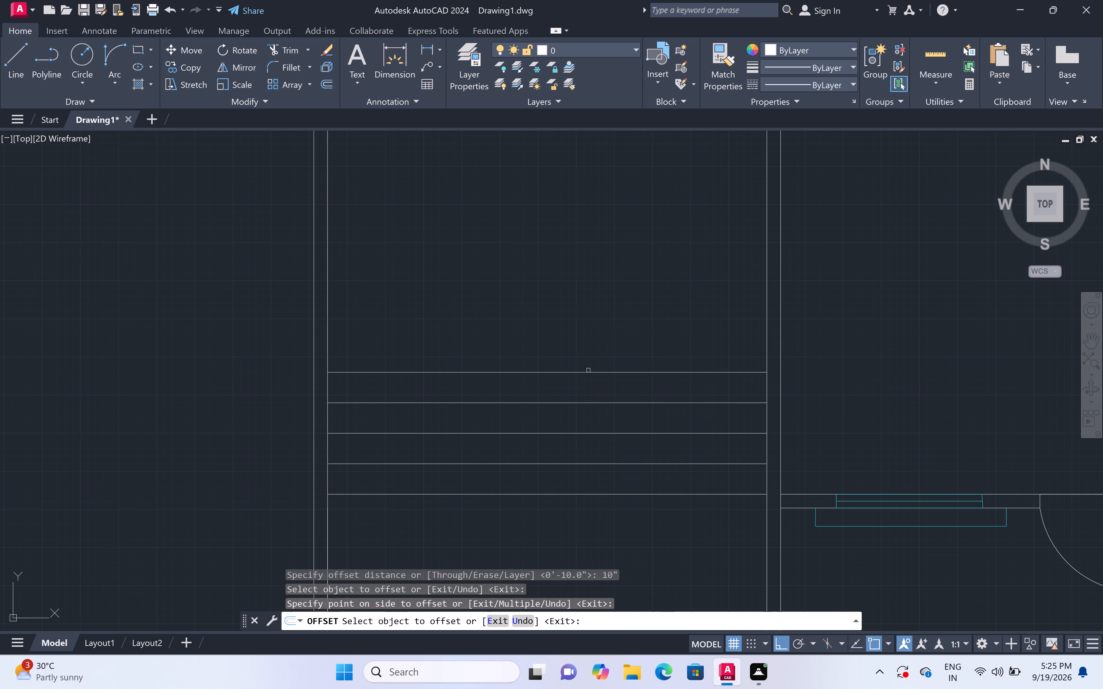
{"action": "left_click", "coordinate": [599, 284]}
{"action": "left_click", "coordinate": [590, 341]}
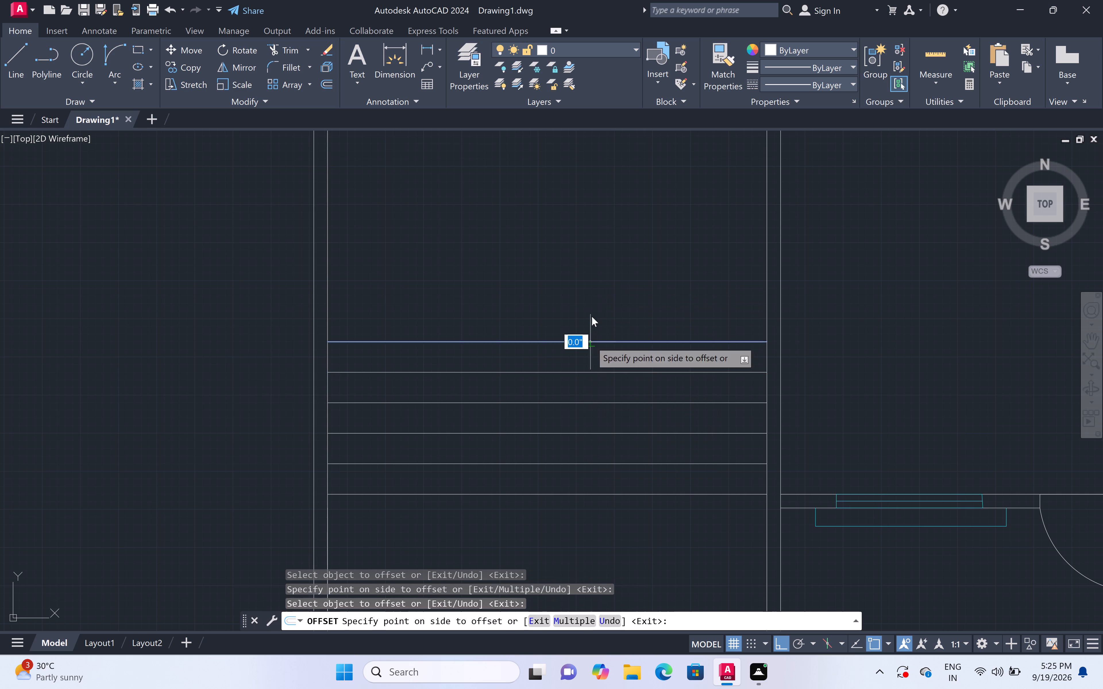
{"action": "left_click", "coordinate": [595, 273]}
Continue the stair treads northward with five more successive 10" offsets, each from the newest northernmost line.
{"action": "scroll", "coordinate": [595, 271], "scroll_direction": "down", "scroll_amount": 2}
{"action": "scroll", "coordinate": [578, 186], "scroll_direction": "up", "scroll_amount": 2}
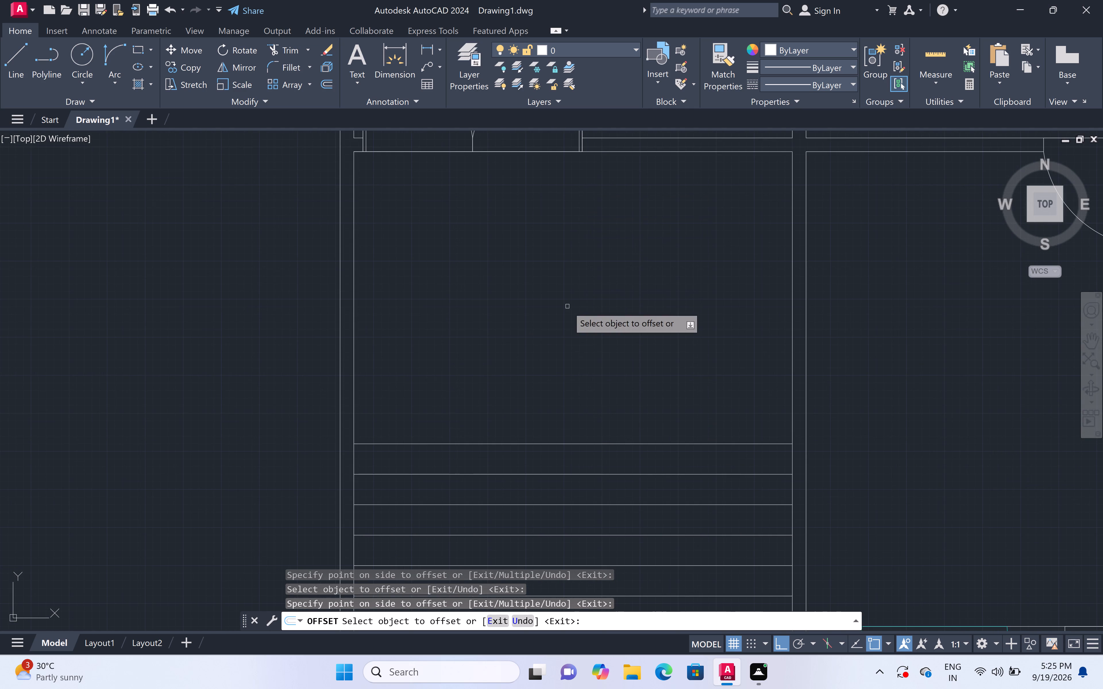
{"action": "left_click", "coordinate": [562, 443]}
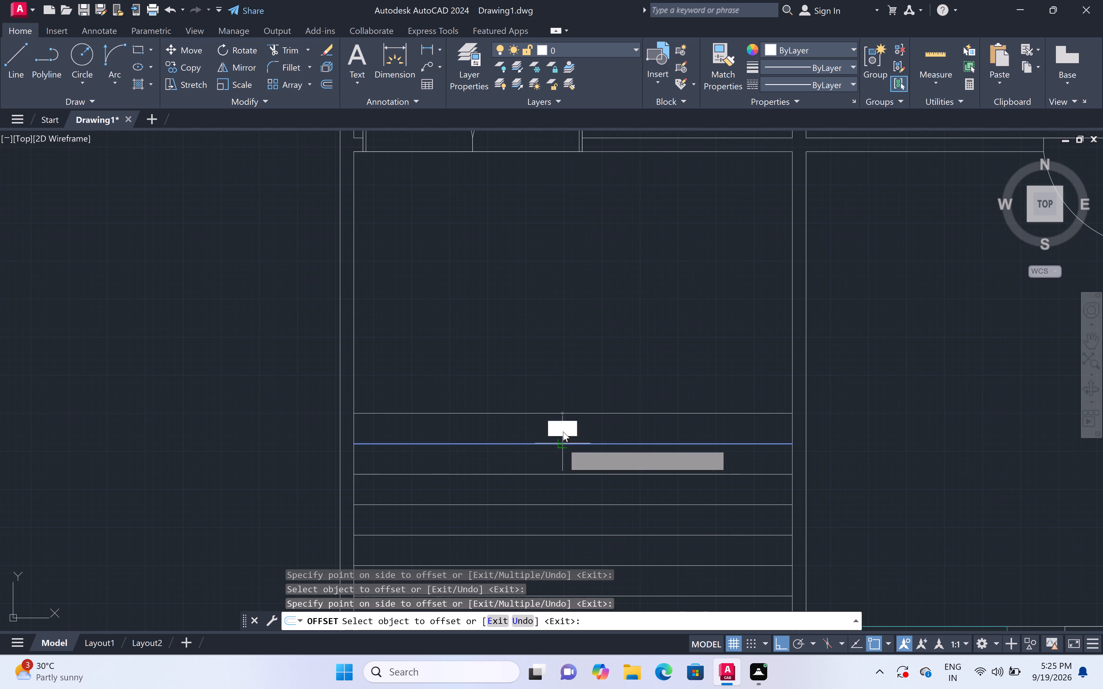
{"action": "left_click", "coordinate": [571, 355]}
{"action": "left_click", "coordinate": [576, 413]}
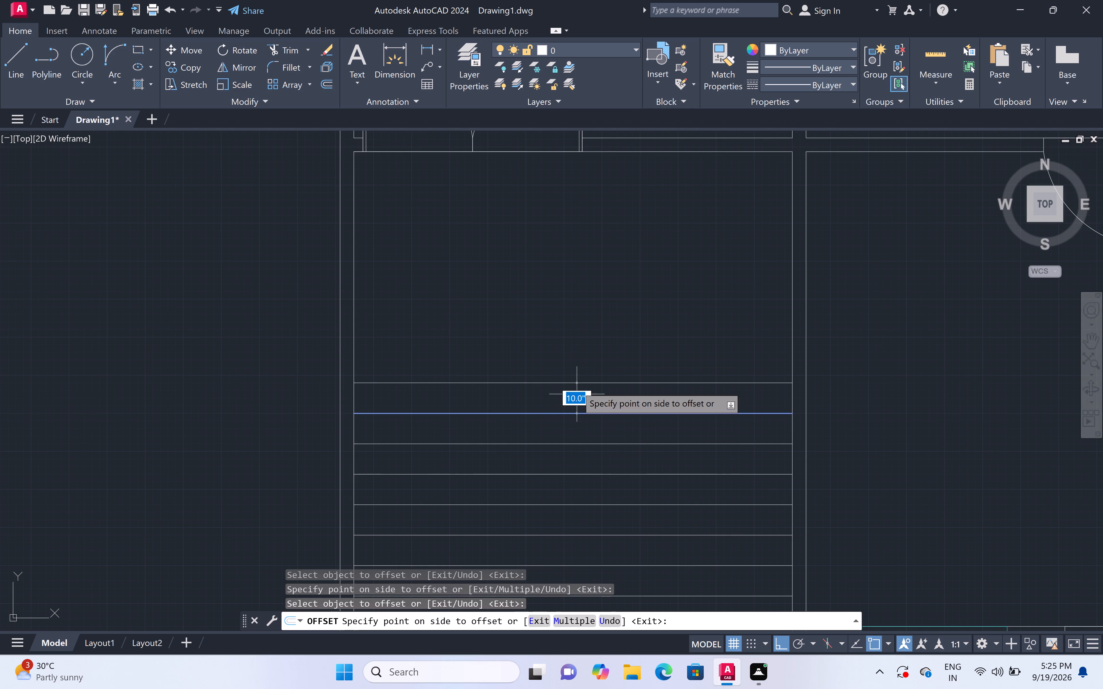
{"action": "left_click", "coordinate": [575, 349]}
{"action": "scroll", "coordinate": [579, 340], "scroll_direction": "down", "scroll_amount": 1}
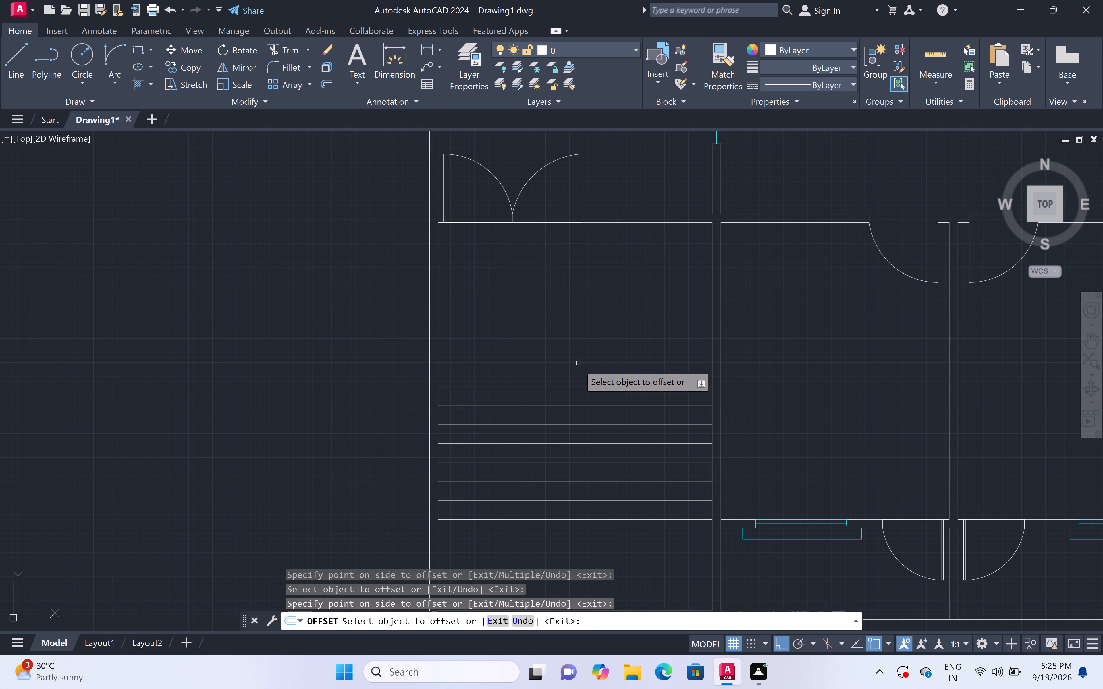
{"action": "left_click", "coordinate": [580, 368]}
{"action": "left_click", "coordinate": [583, 328]}
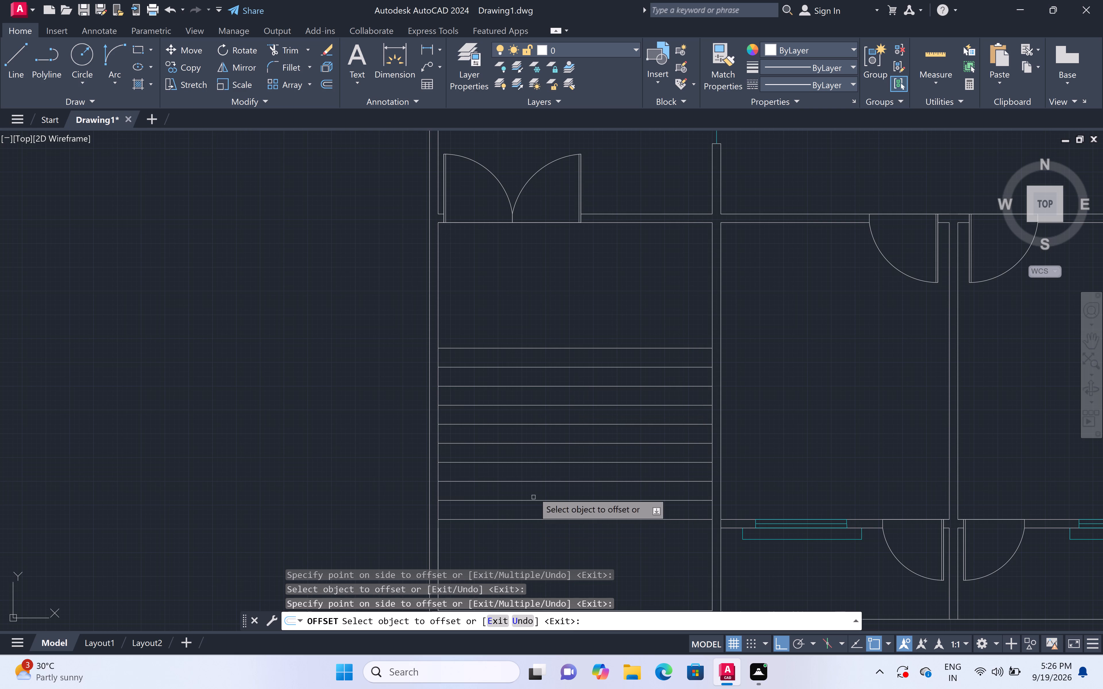
{"action": "left_click", "coordinate": [538, 347]}
{"action": "left_click", "coordinate": [541, 314]}
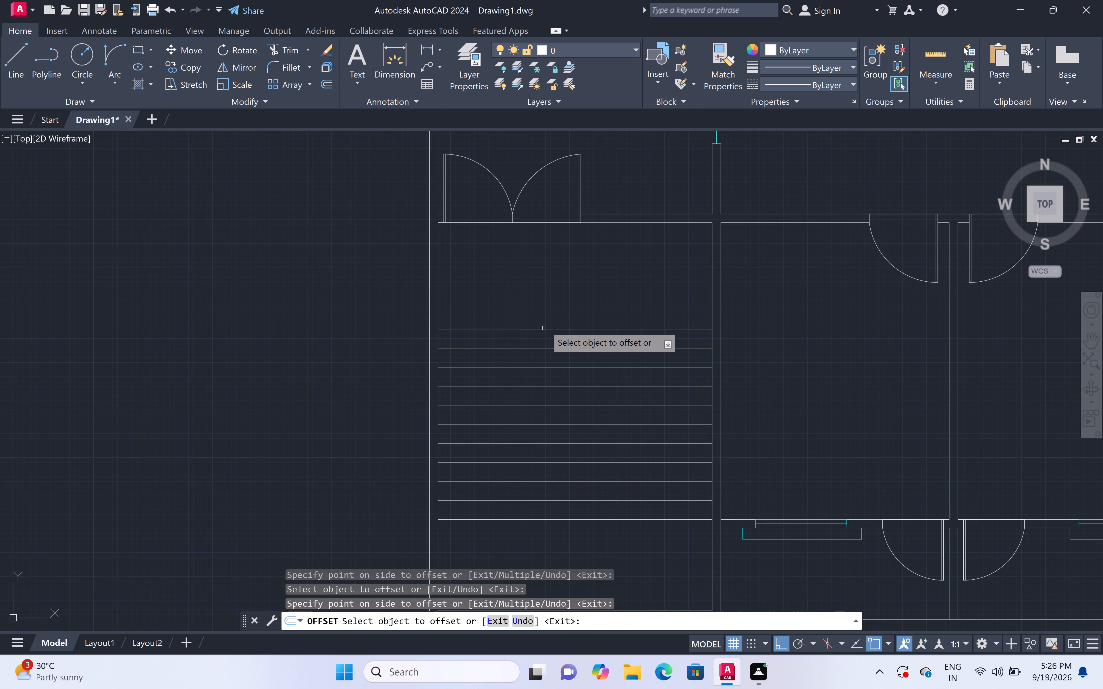
{"action": "left_click", "coordinate": [545, 328]}
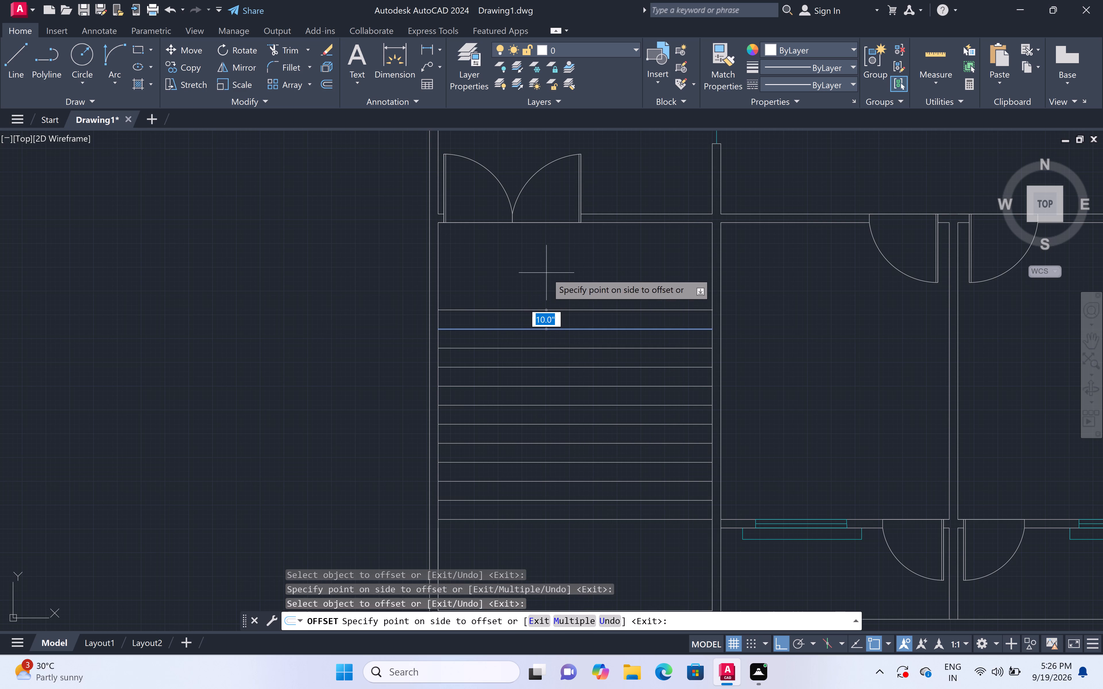
{"action": "left_click", "coordinate": [546, 273]}
{"action": "key", "text": "Escape"}
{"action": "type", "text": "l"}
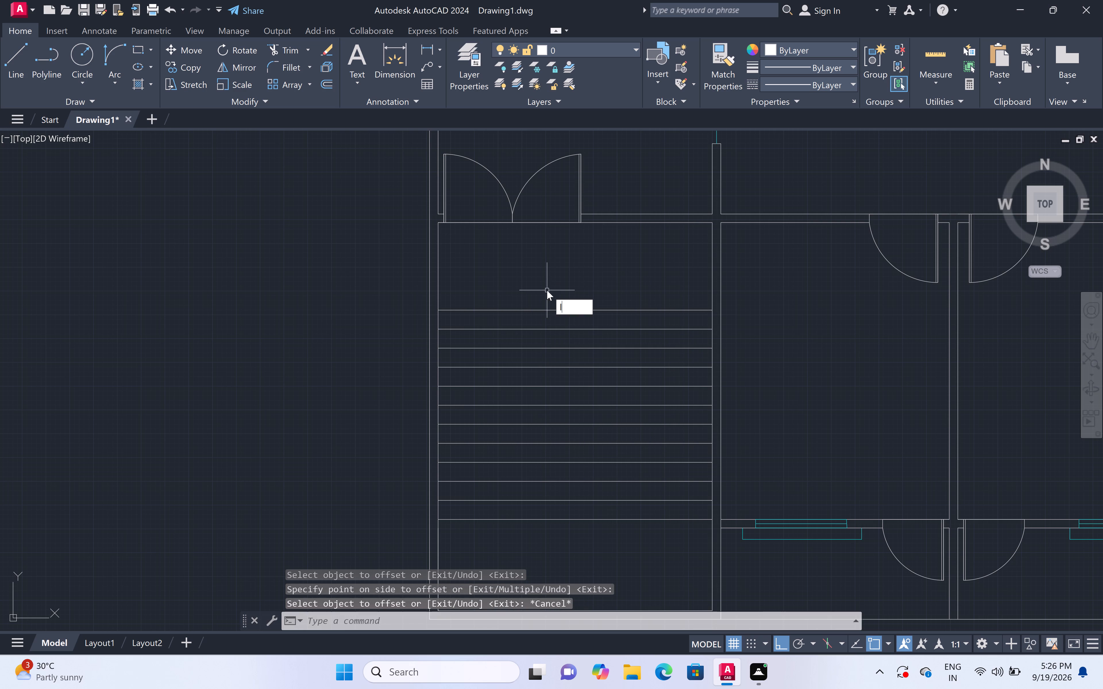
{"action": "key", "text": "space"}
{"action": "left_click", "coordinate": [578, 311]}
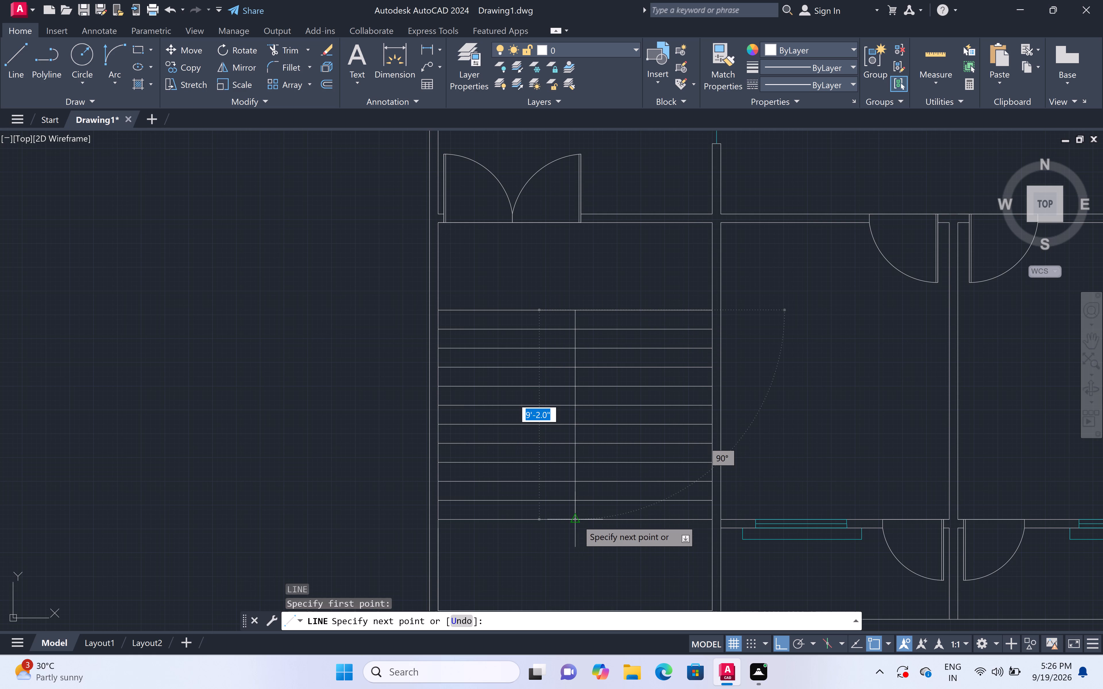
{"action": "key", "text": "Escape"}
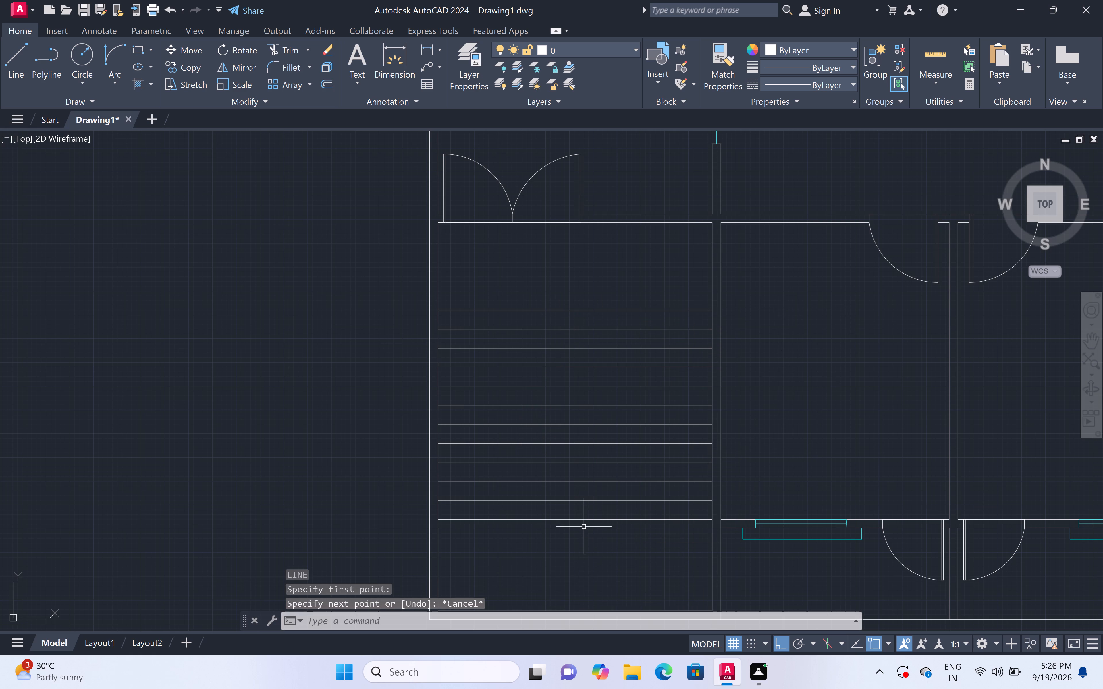
Draw a 9'-2" vertical line through the stair, from the midpoint of the northernmost tread line to the midpoint of the southernmost.
{"action": "type", "text": "l"}
{"action": "key", "text": "space"}
{"action": "left_click", "coordinate": [572, 308]}
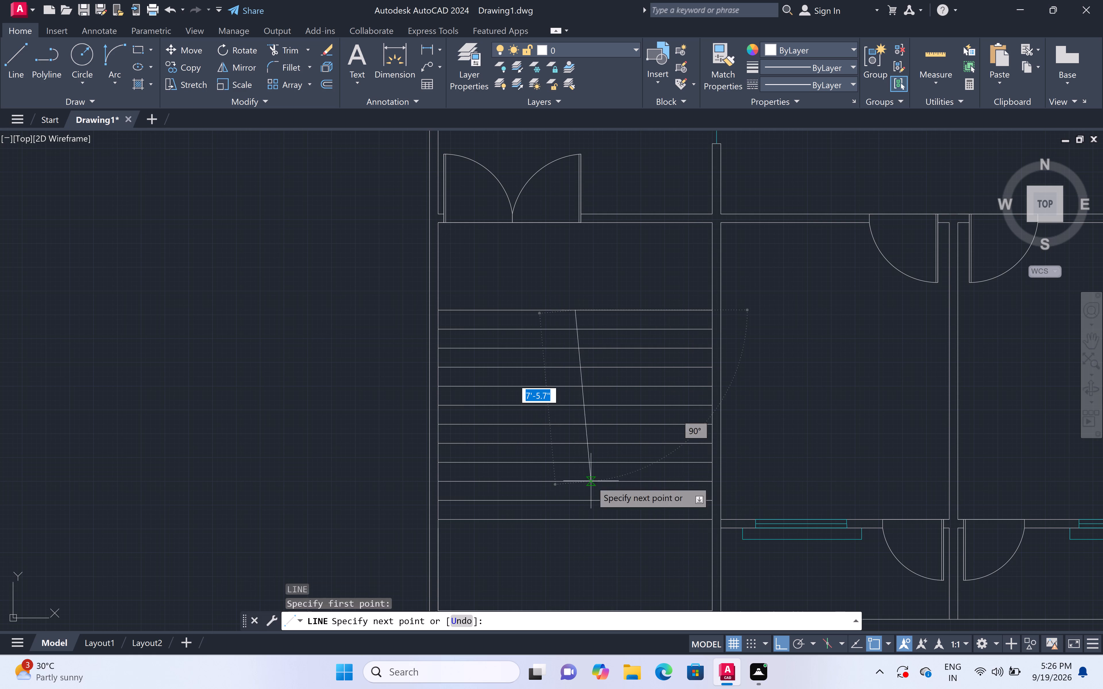
{"action": "double_click", "coordinate": [575, 518]}
{"action": "key", "text": "space"}
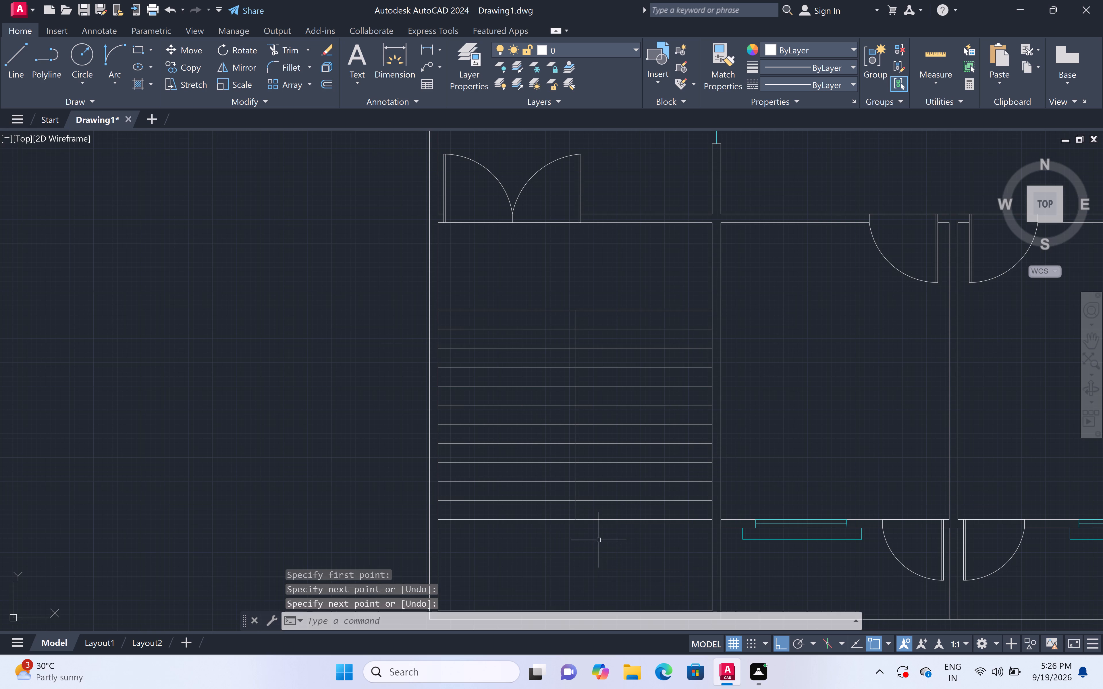
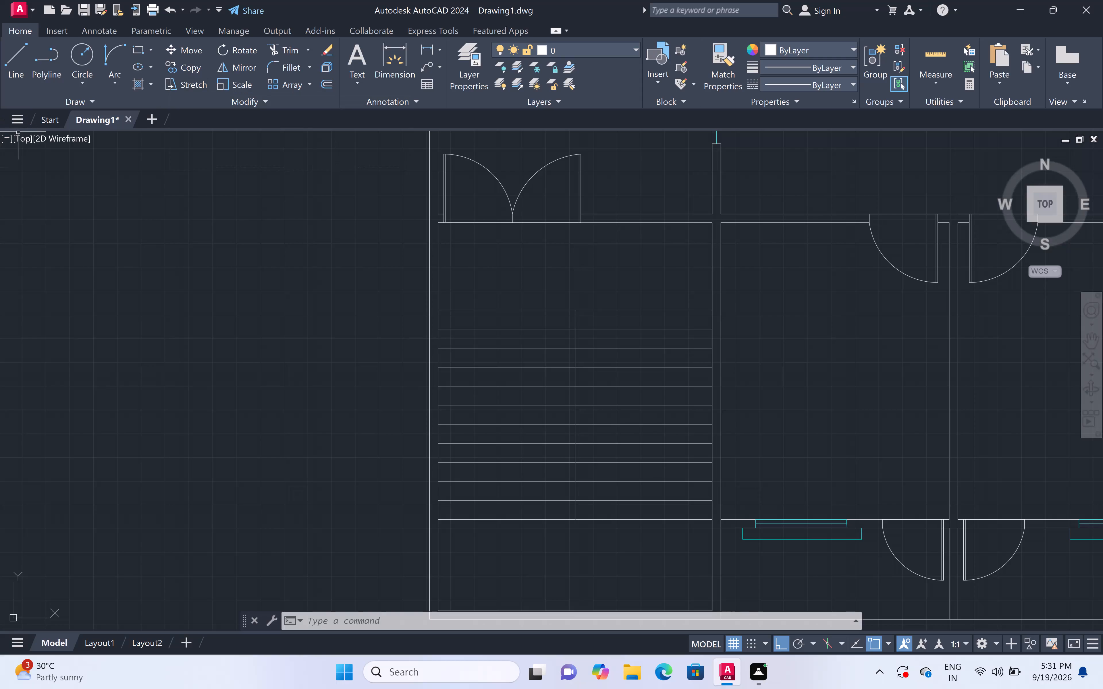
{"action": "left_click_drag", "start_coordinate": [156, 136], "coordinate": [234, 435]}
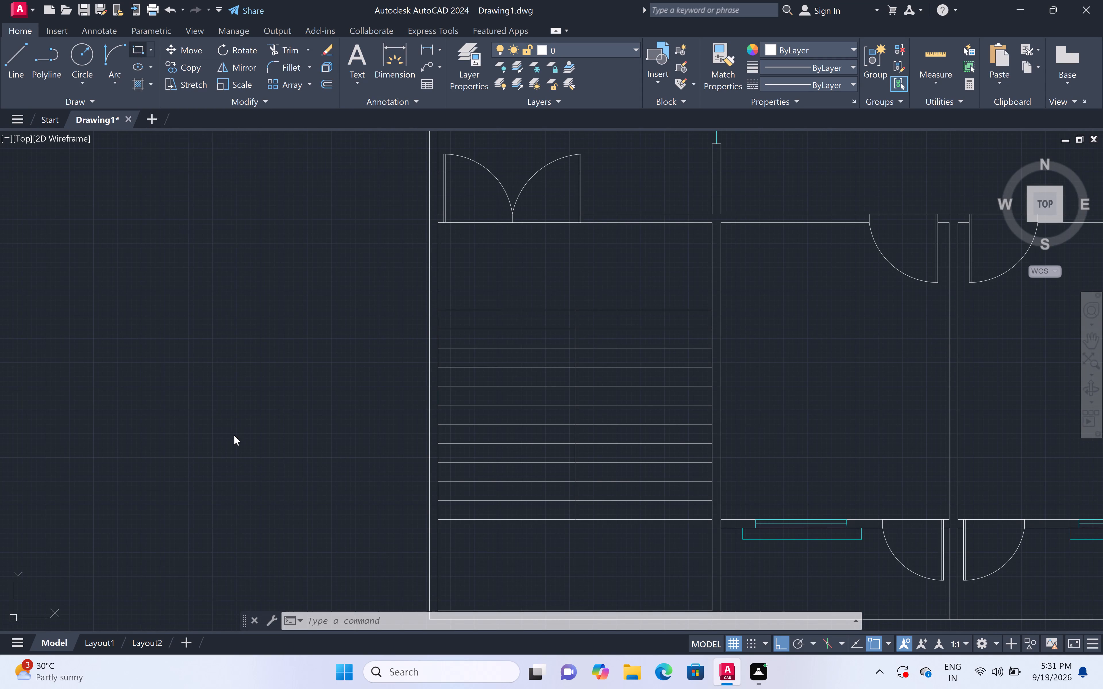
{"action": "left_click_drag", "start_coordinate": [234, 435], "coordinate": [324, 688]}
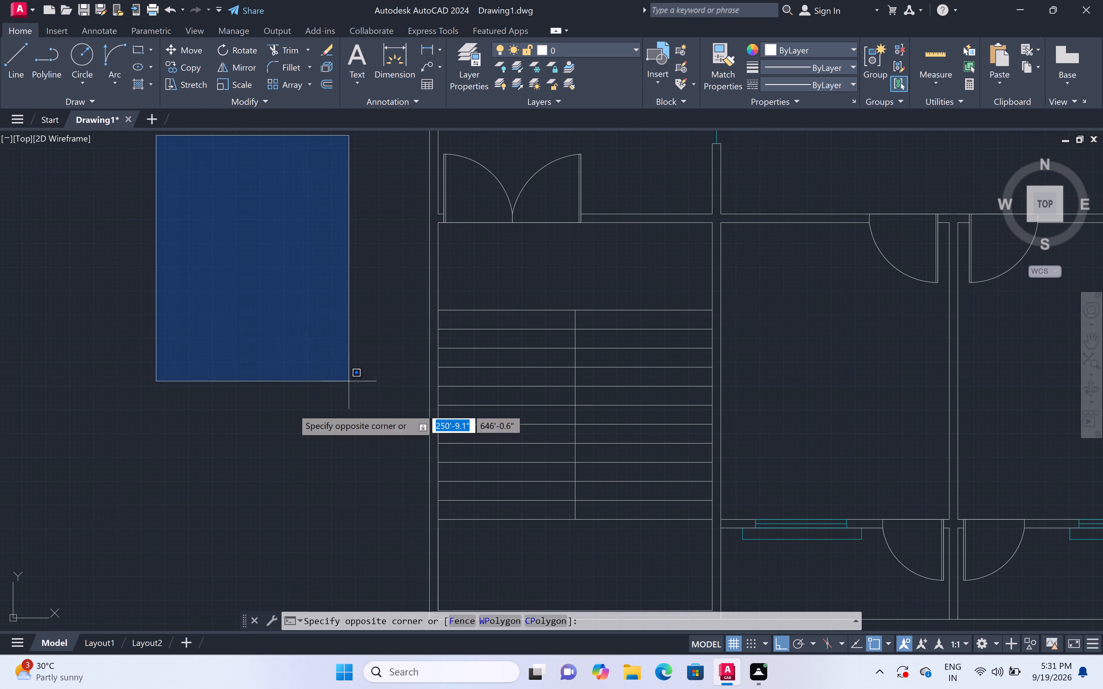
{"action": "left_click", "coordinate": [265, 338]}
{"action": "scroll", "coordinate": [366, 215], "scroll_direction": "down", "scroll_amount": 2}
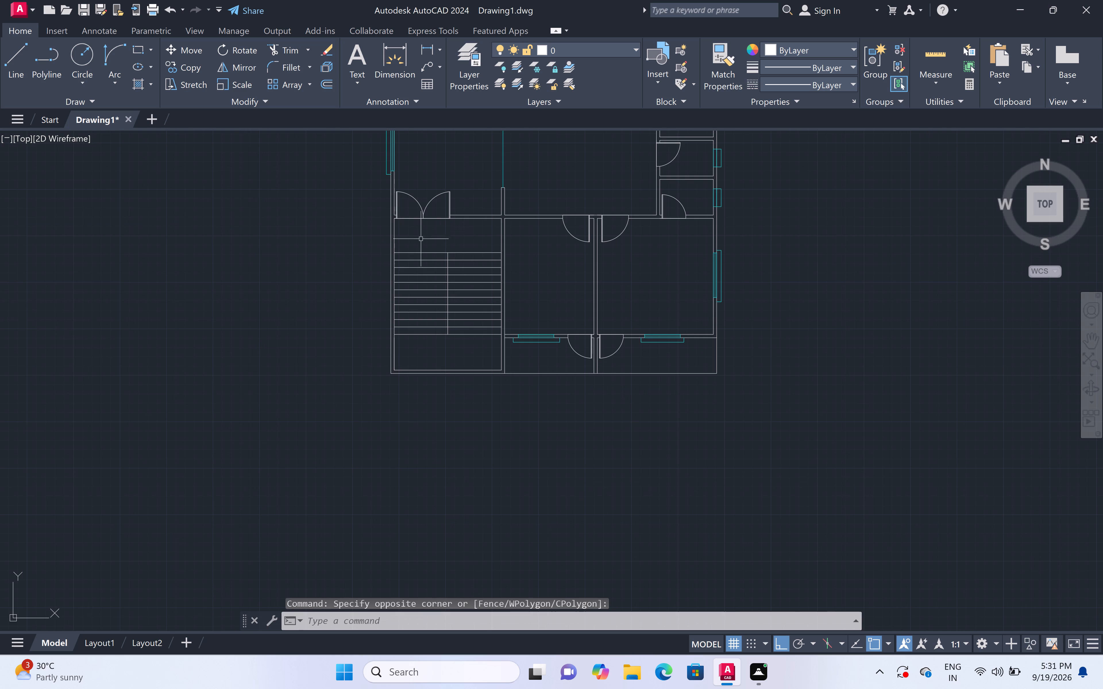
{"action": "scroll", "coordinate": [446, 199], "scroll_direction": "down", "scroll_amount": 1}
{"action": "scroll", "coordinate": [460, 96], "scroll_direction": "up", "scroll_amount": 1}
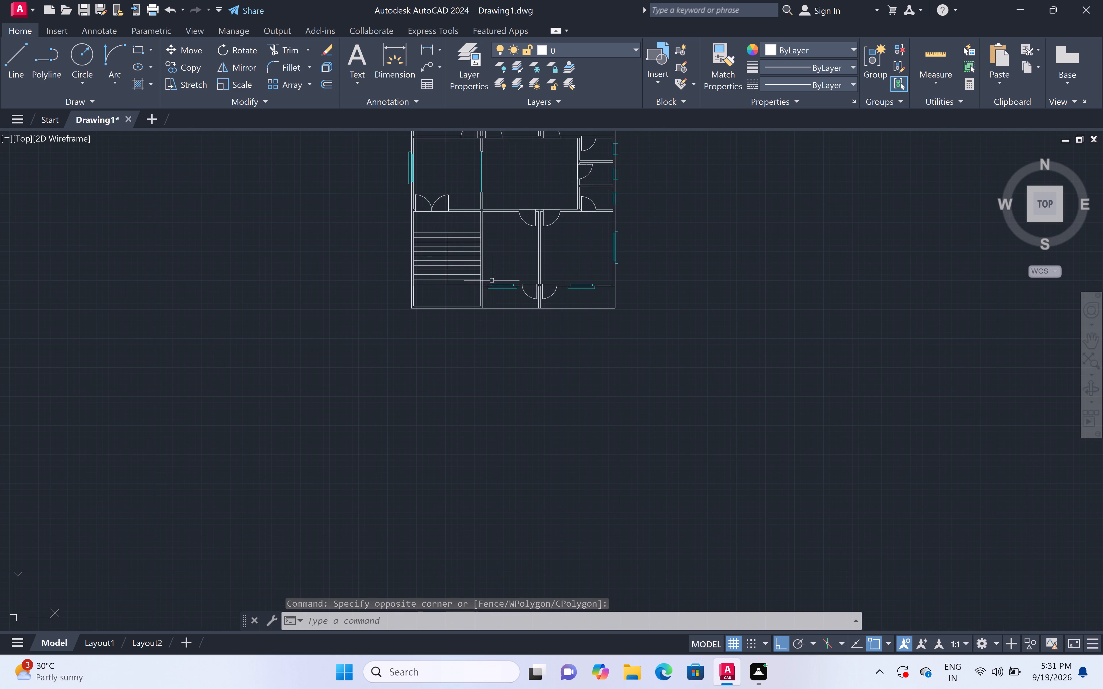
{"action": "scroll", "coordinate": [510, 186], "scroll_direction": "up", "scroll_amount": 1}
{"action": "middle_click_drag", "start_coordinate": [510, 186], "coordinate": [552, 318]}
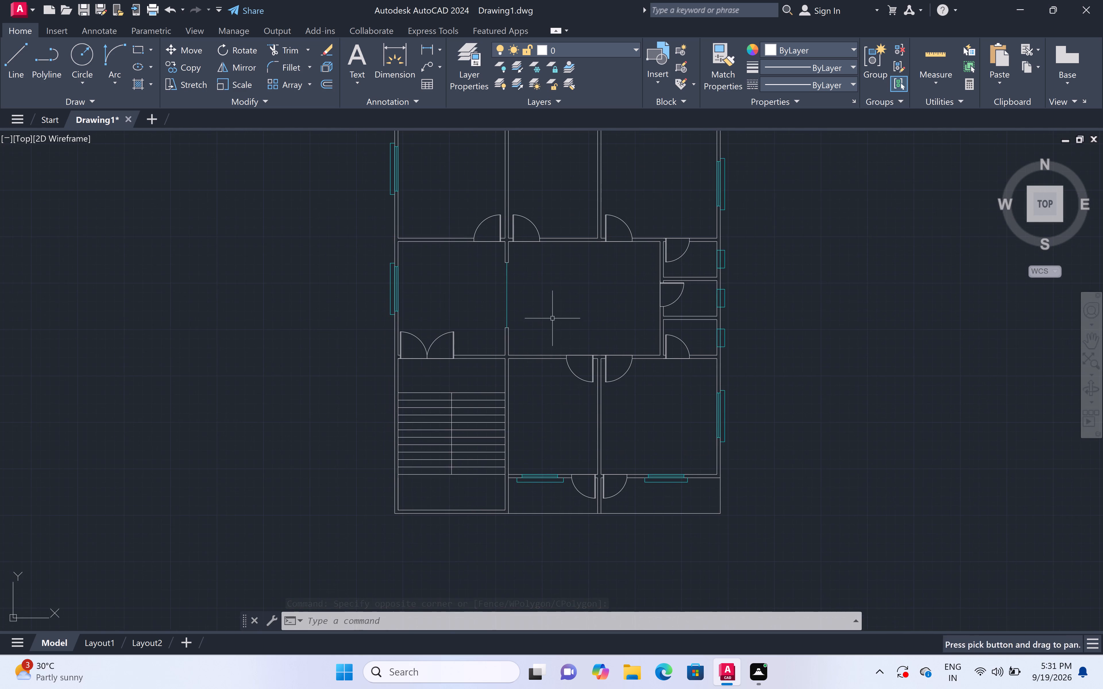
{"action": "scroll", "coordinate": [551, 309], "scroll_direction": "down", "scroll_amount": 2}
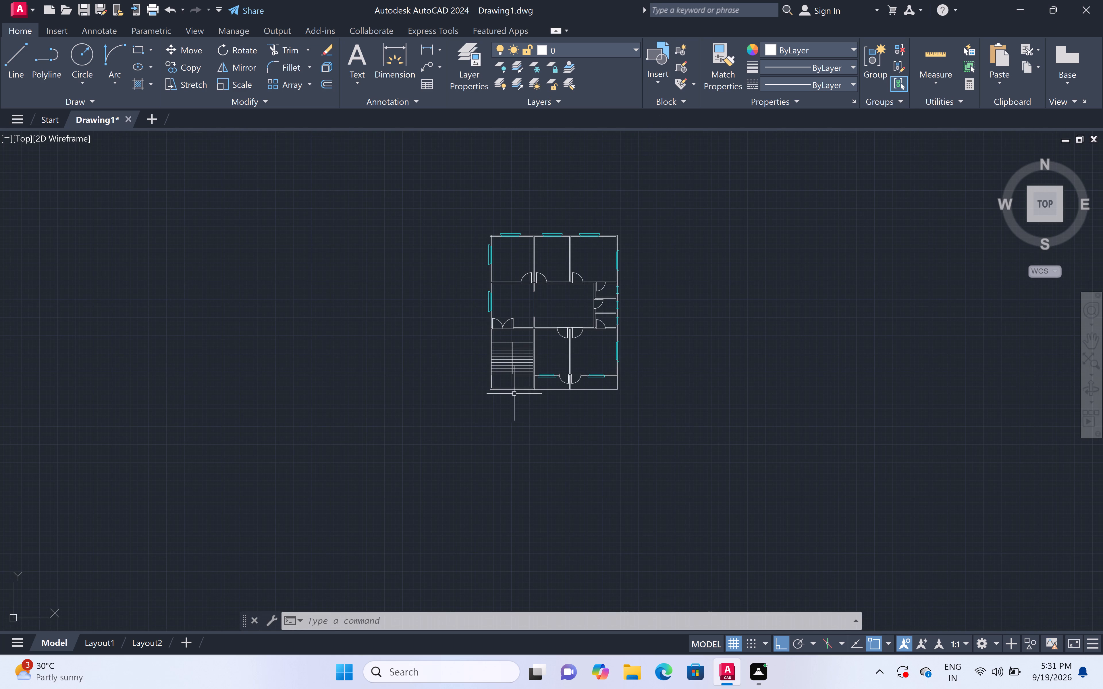
Offset the staircase's vertical centre line 2" to both sides to form the gap between the two flights.
{"action": "scroll", "coordinate": [520, 373], "scroll_direction": "up", "scroll_amount": 3}
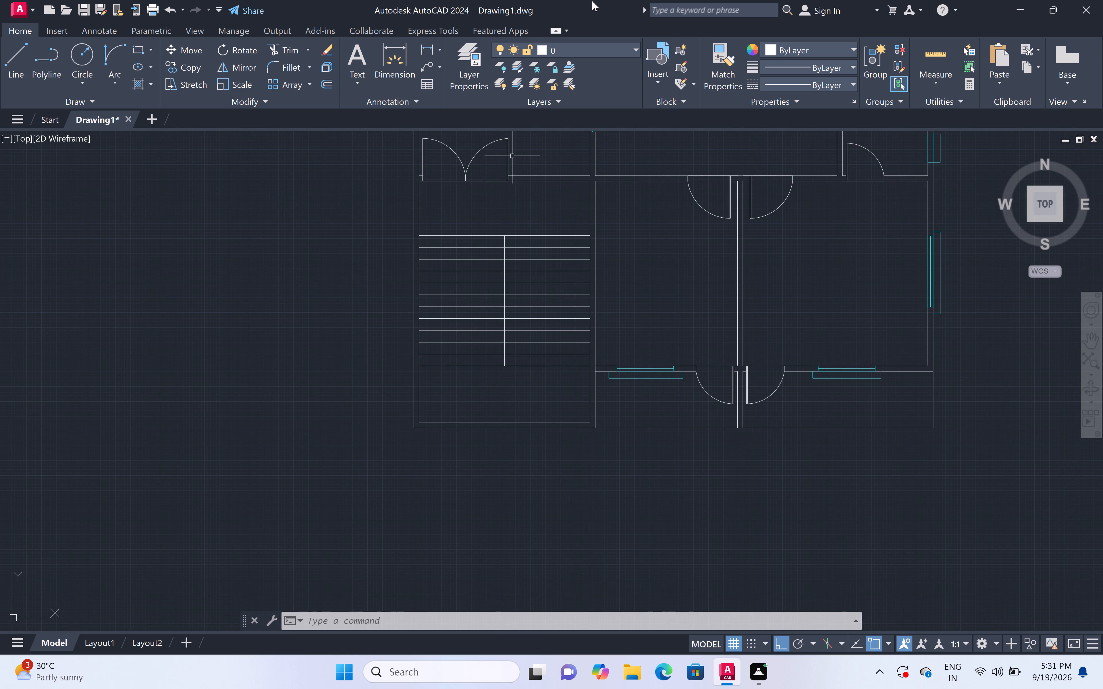
{"action": "type", "text": "off"}
{"action": "key", "text": "space"}
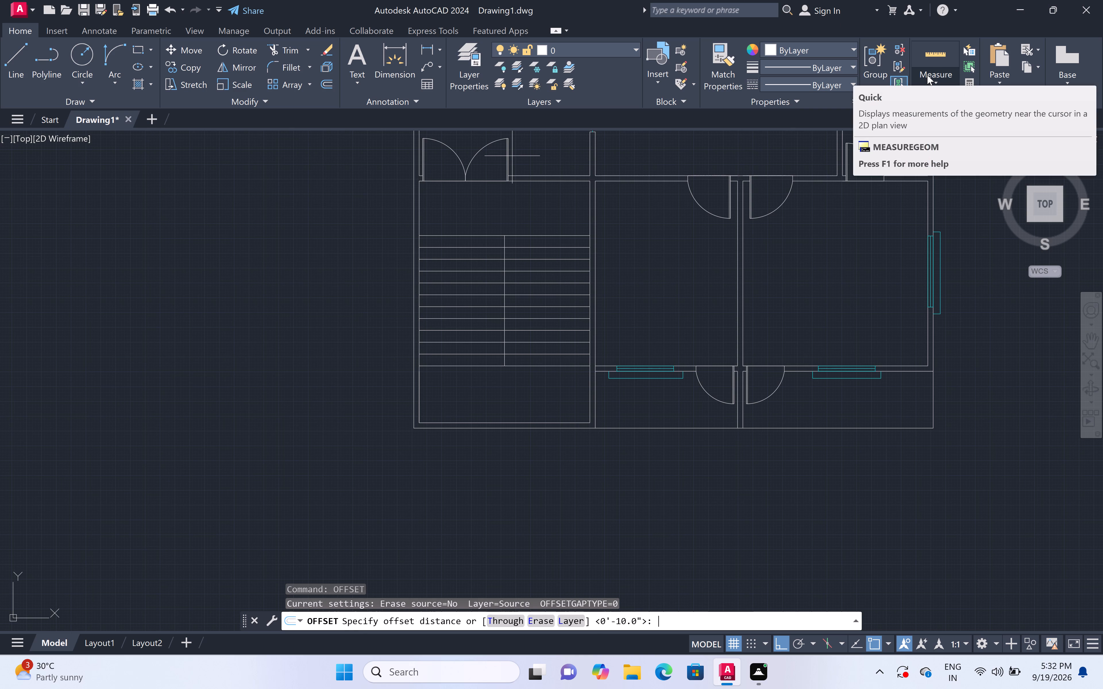
{"action": "type", "text": "2\""}
{"action": "key", "text": "space"}
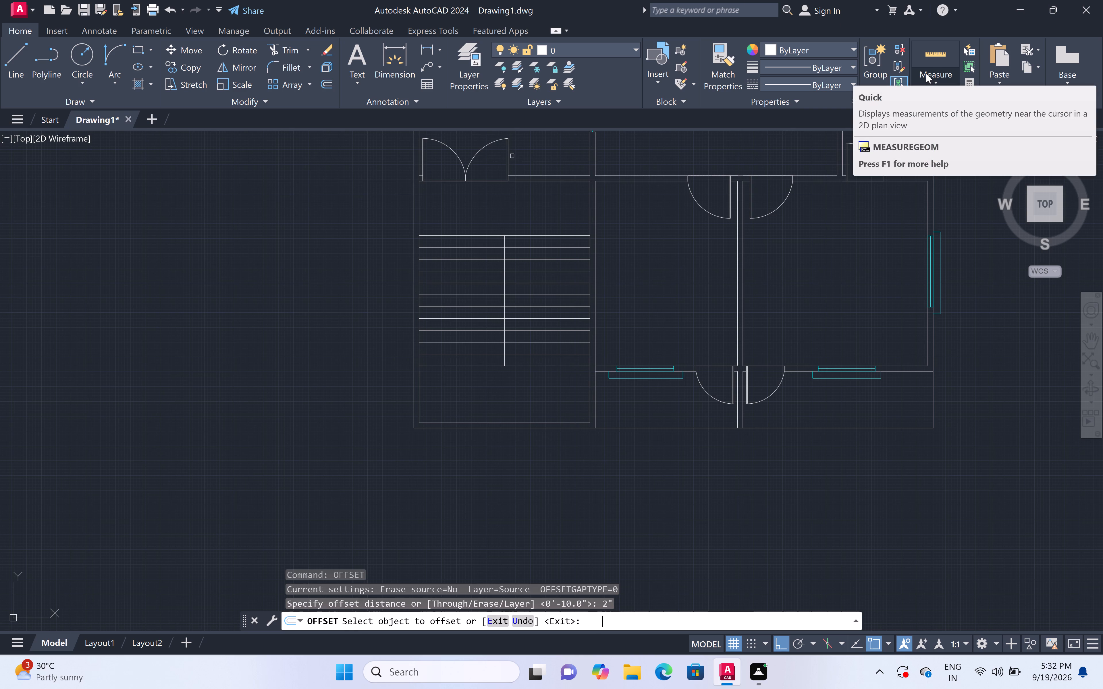
{"action": "scroll", "coordinate": [483, 263], "scroll_direction": "up", "scroll_amount": 3}
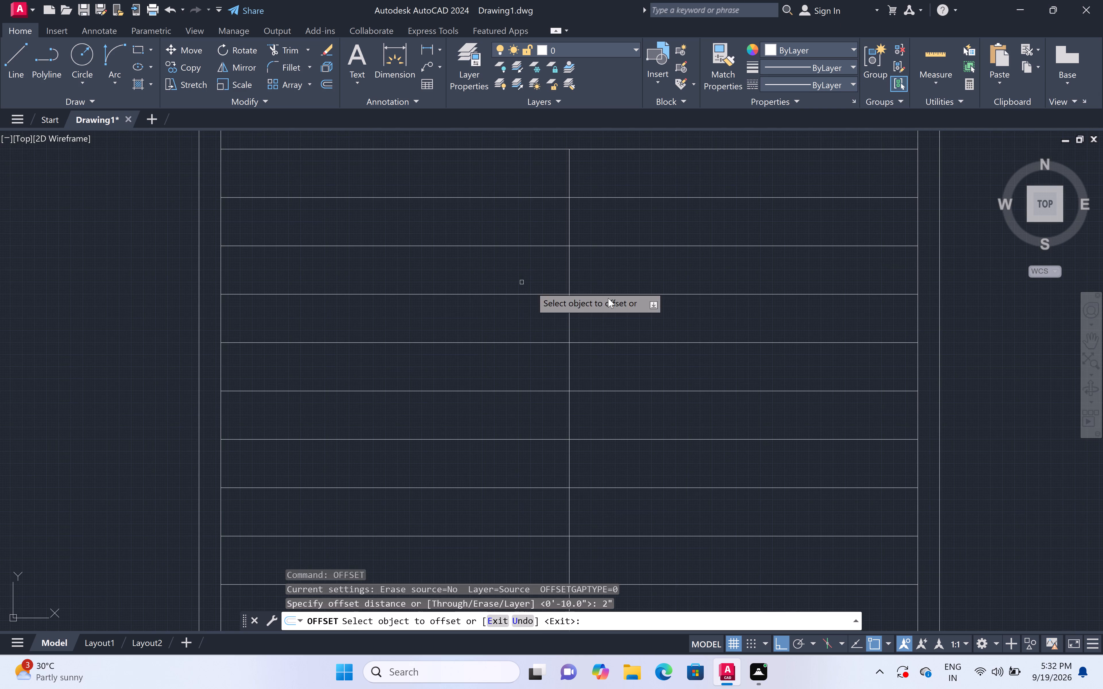
{"action": "left_click", "coordinate": [569, 274]}
{"action": "left_click", "coordinate": [692, 288]}
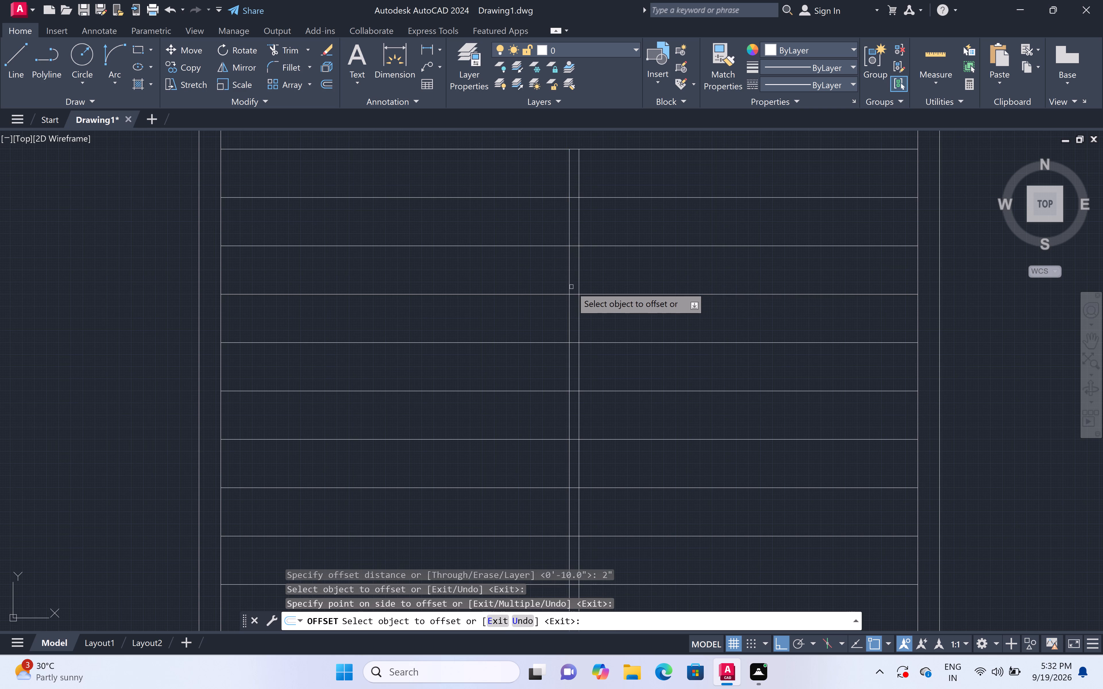
{"action": "left_click", "coordinate": [570, 284]}
{"action": "left_click", "coordinate": [502, 285]}
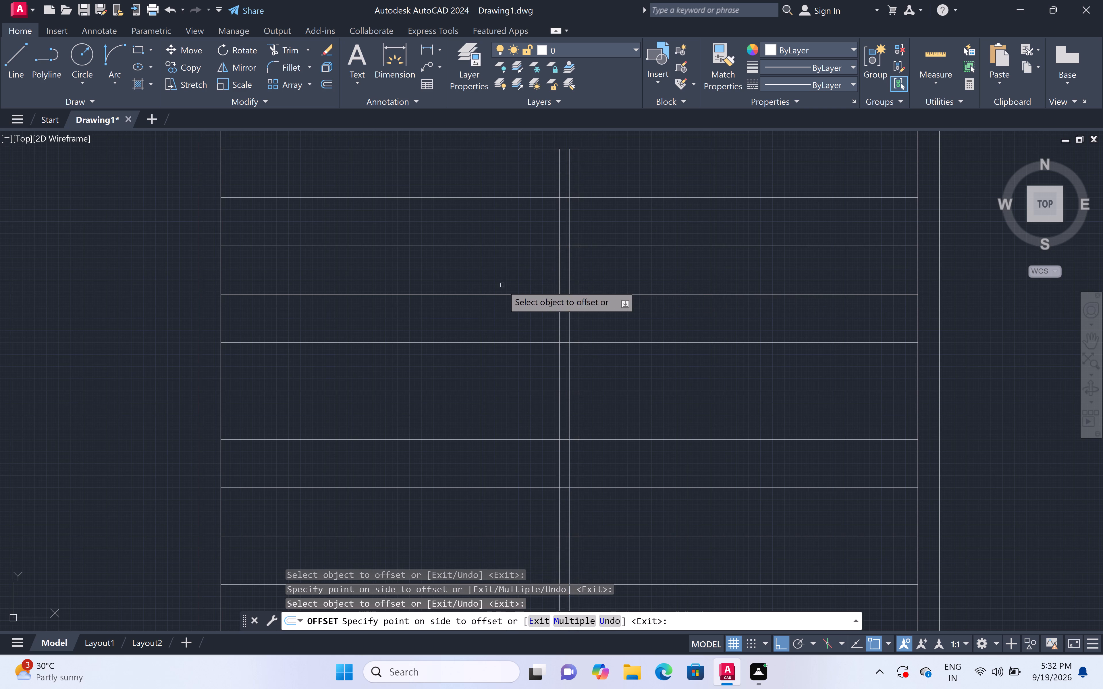
{"action": "key", "text": "Escape"}
Trim the centre line and the first four inner tread lines out of the strip between the two offset lines, starting from the upper end.
{"action": "key", "text": "t"}
{"action": "type", "text": "r"}
{"action": "key", "text": "space"}
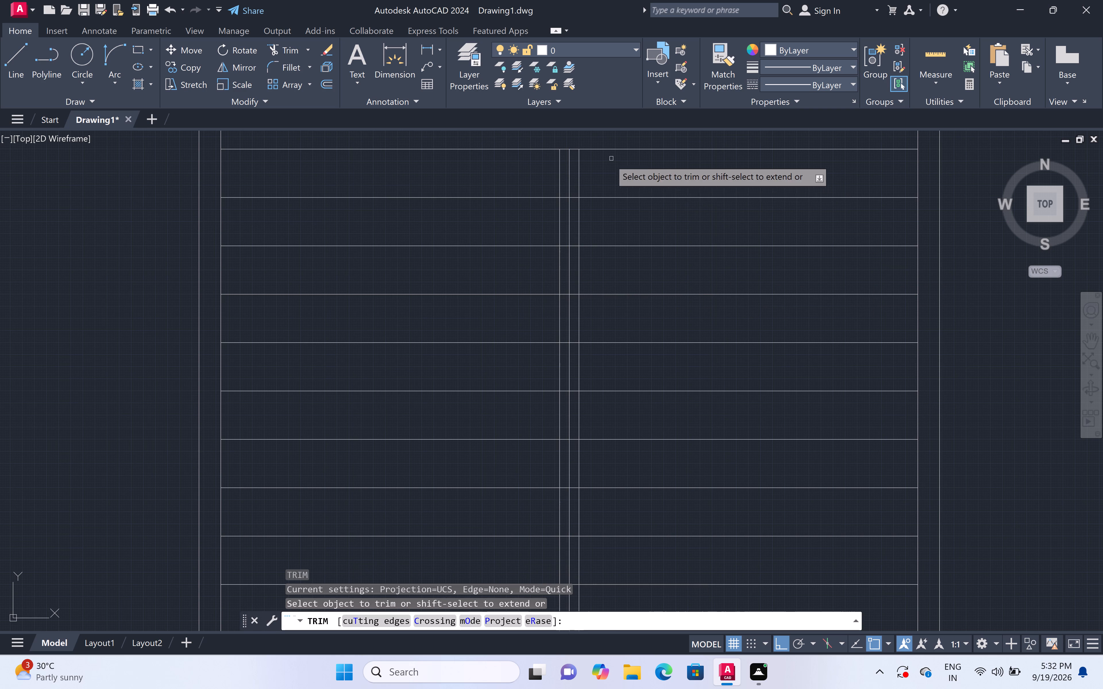
{"action": "left_click", "coordinate": [568, 176]}
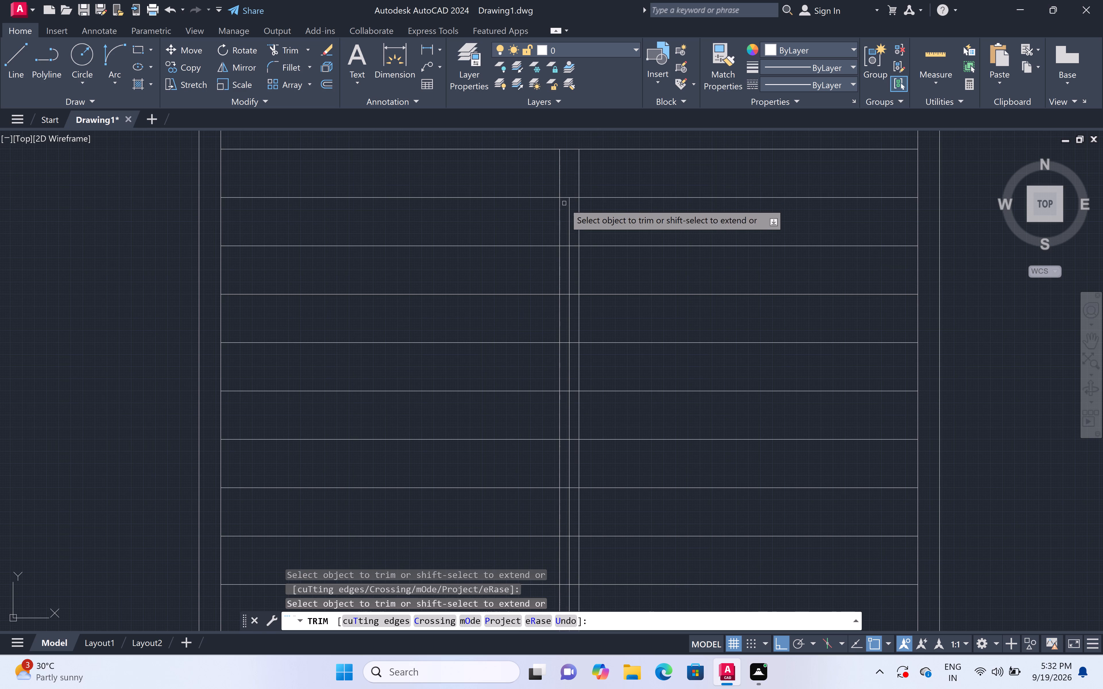
{"action": "left_click", "coordinate": [566, 196]}
{"action": "left_click", "coordinate": [574, 199]}
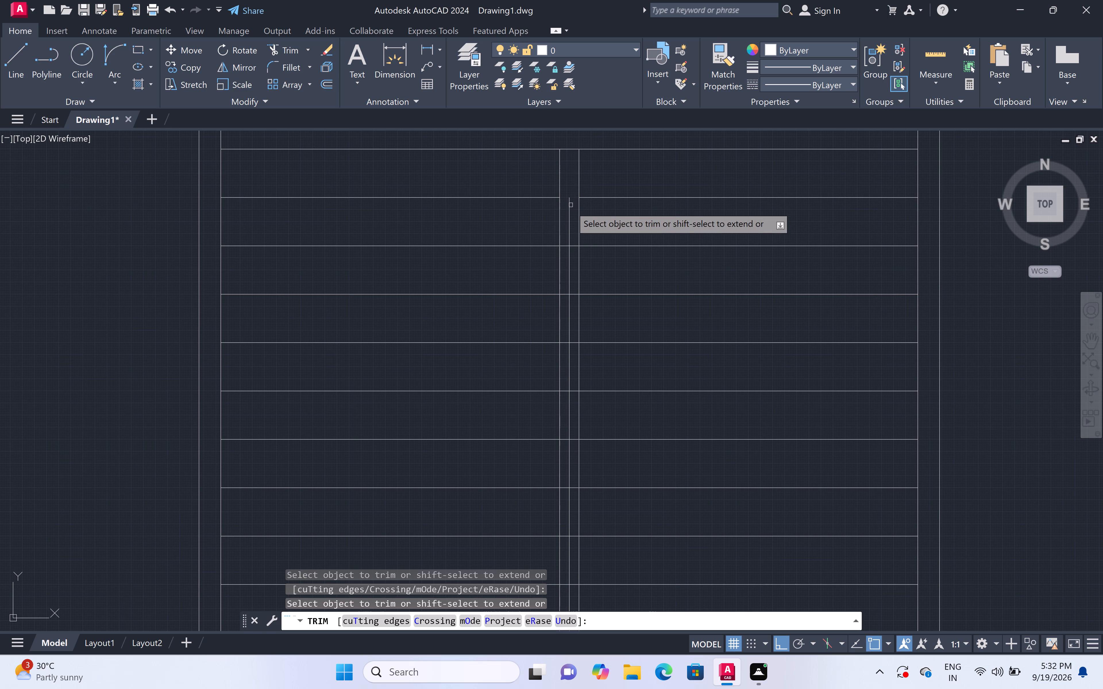
{"action": "left_click_drag", "start_coordinate": [570, 207], "coordinate": [570, 210]}
{"action": "left_click_drag", "start_coordinate": [569, 245], "coordinate": [569, 255]}
{"action": "left_click", "coordinate": [570, 249]}
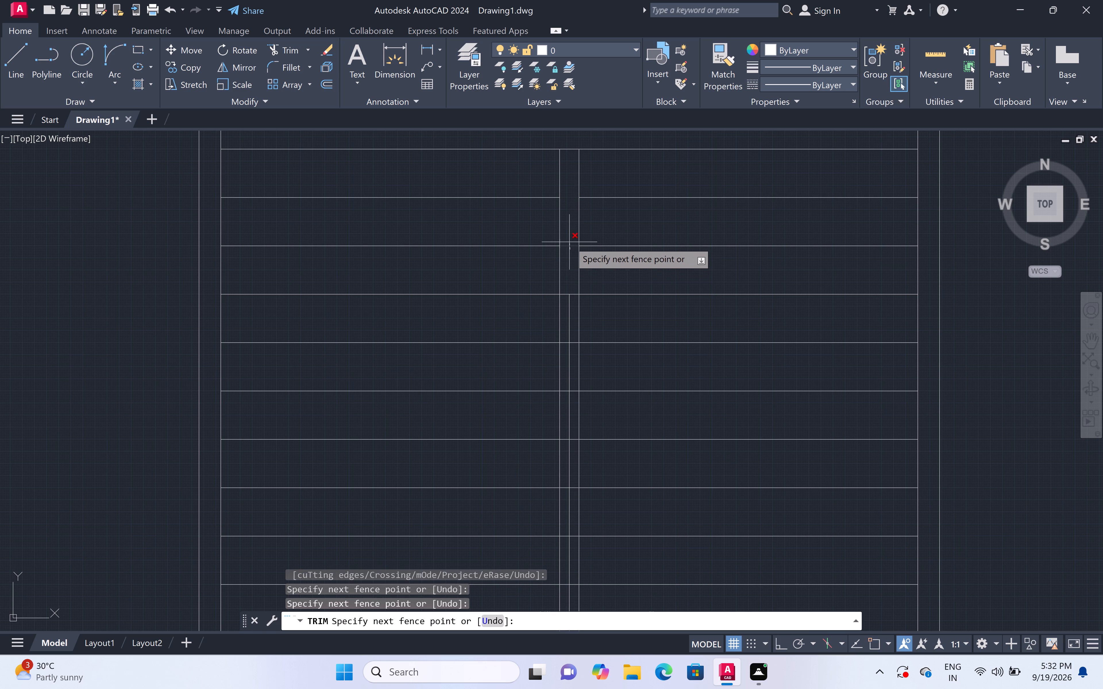
{"action": "double_click", "coordinate": [570, 241]}
{"action": "double_click", "coordinate": [569, 317]}
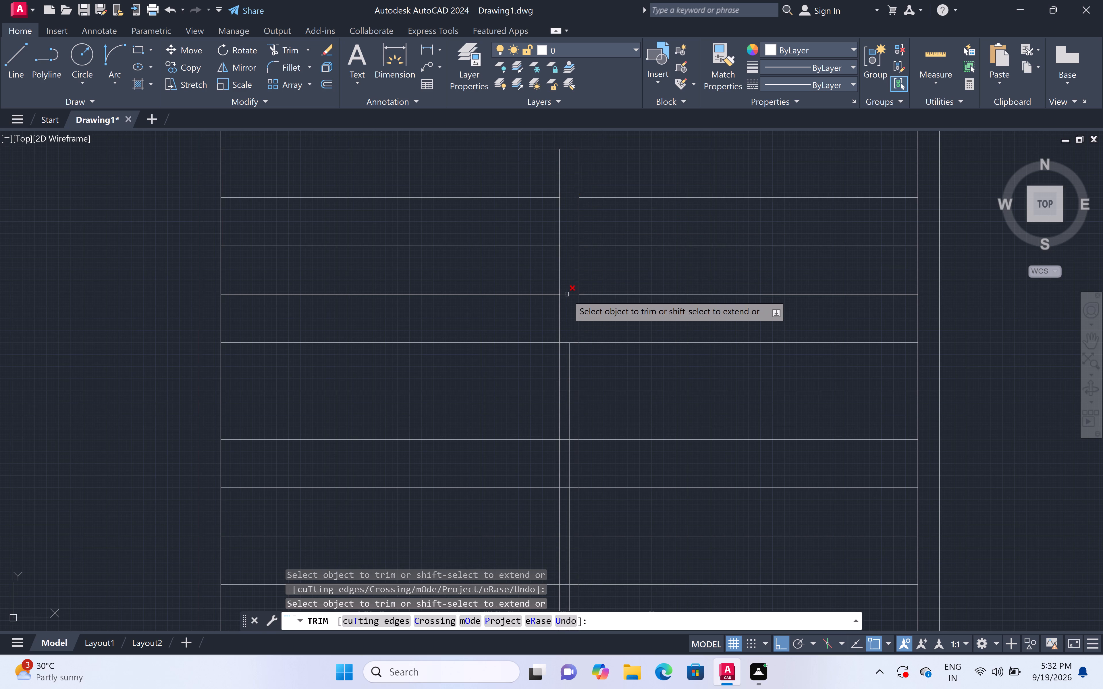
{"action": "double_click", "coordinate": [567, 294]}
{"action": "double_click", "coordinate": [567, 372]}
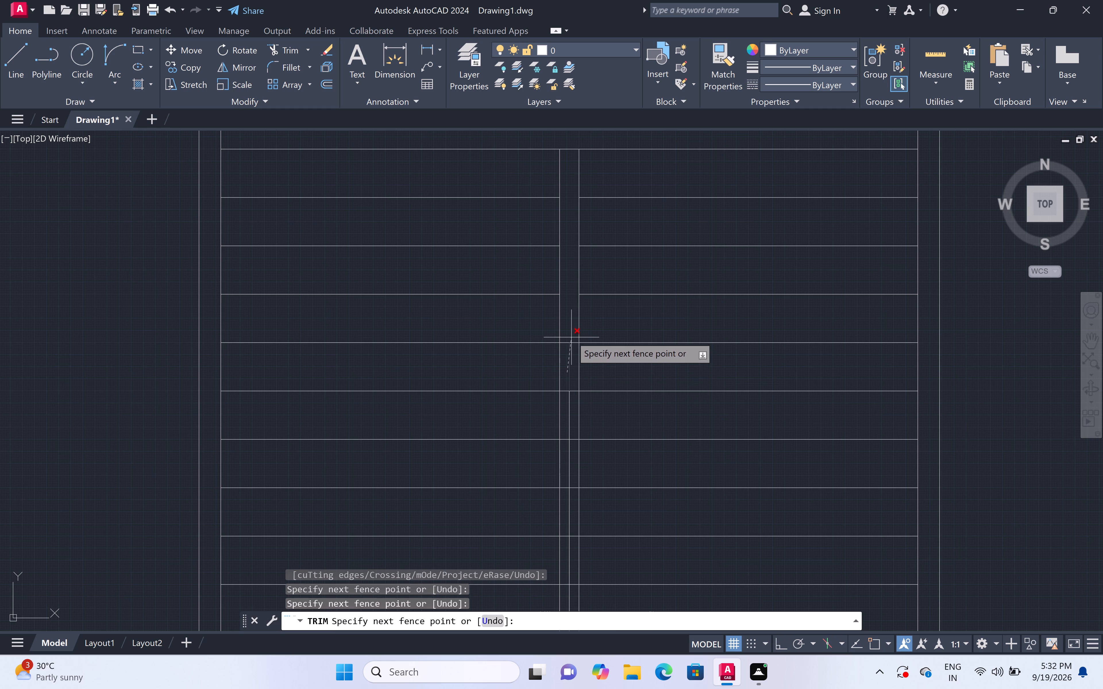
{"action": "left_click", "coordinate": [571, 334]}
Trim the next two centre line segments and two tread lines out of the strip between the stair flights.
{"action": "scroll", "coordinate": [574, 357], "scroll_direction": "down", "scroll_amount": 3}
{"action": "scroll", "coordinate": [572, 396], "scroll_direction": "up", "scroll_amount": 4}
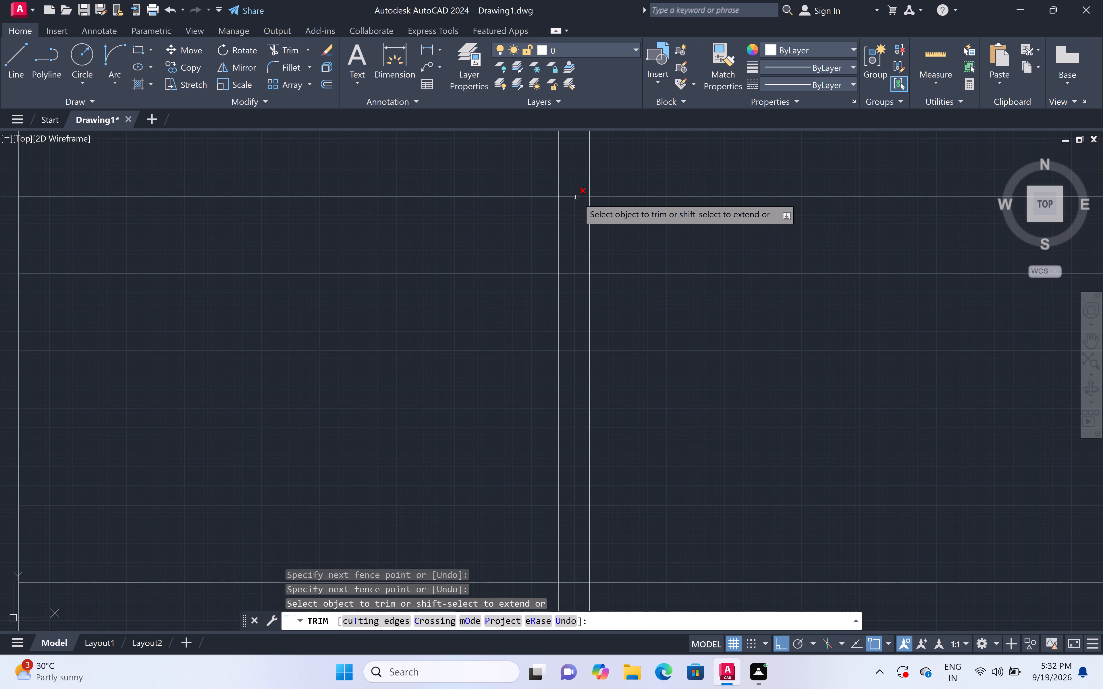
{"action": "left_click", "coordinate": [576, 197]}
{"action": "triple_click", "coordinate": [570, 193]}
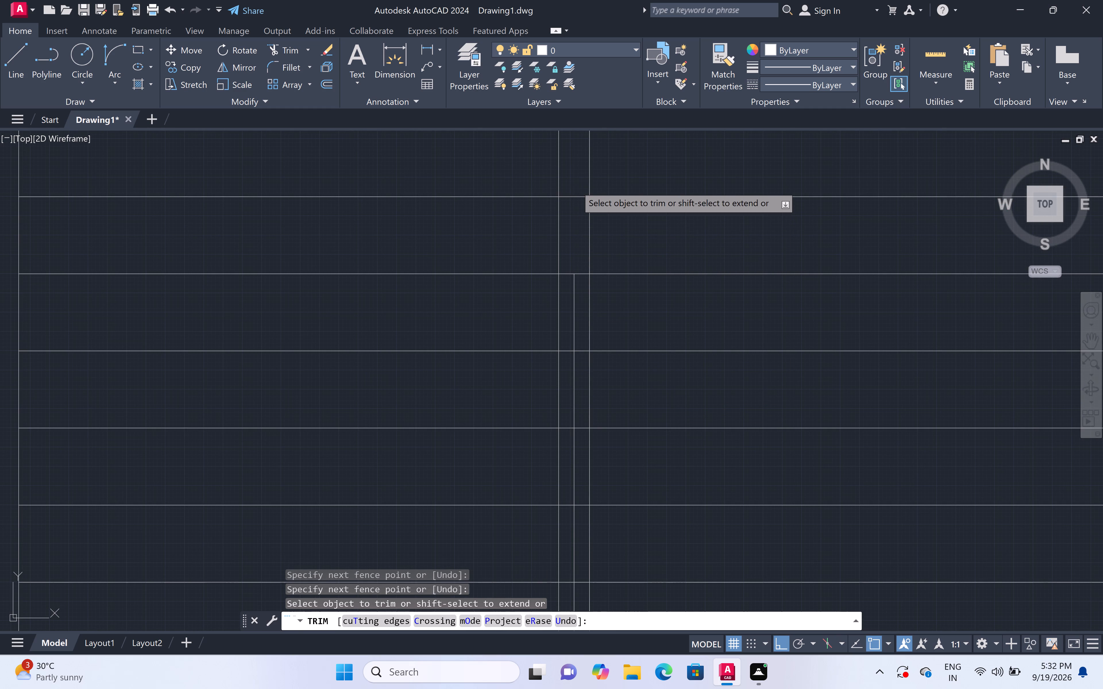
{"action": "left_click", "coordinate": [576, 186]}
{"action": "left_click", "coordinate": [572, 216]}
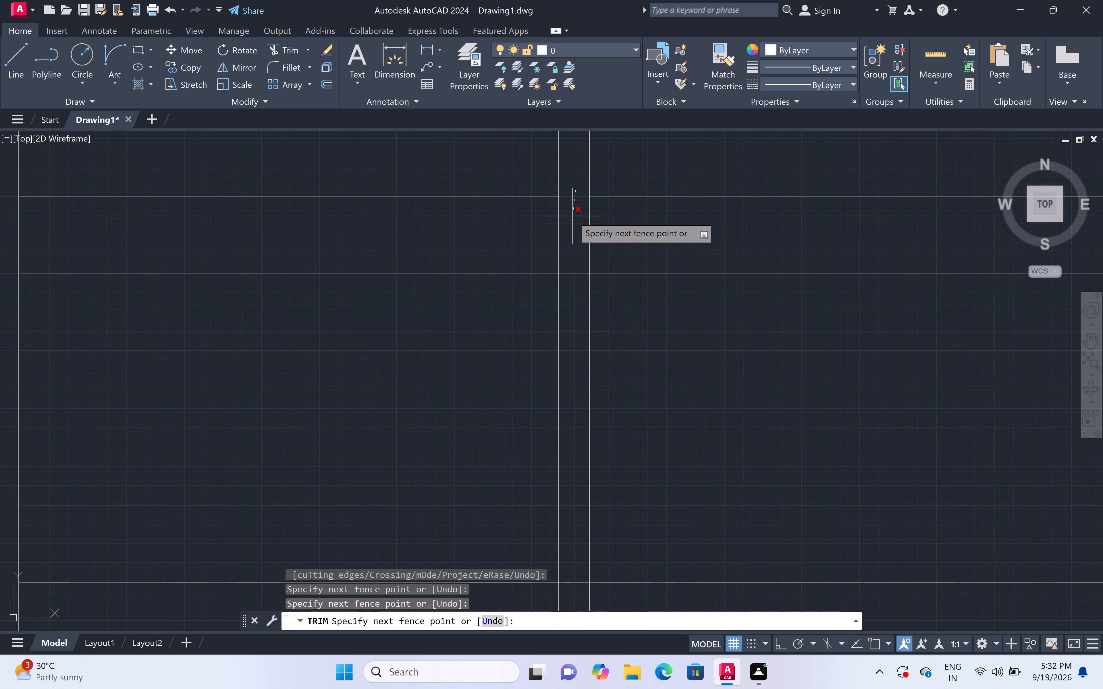
{"action": "left_click", "coordinate": [575, 292]}
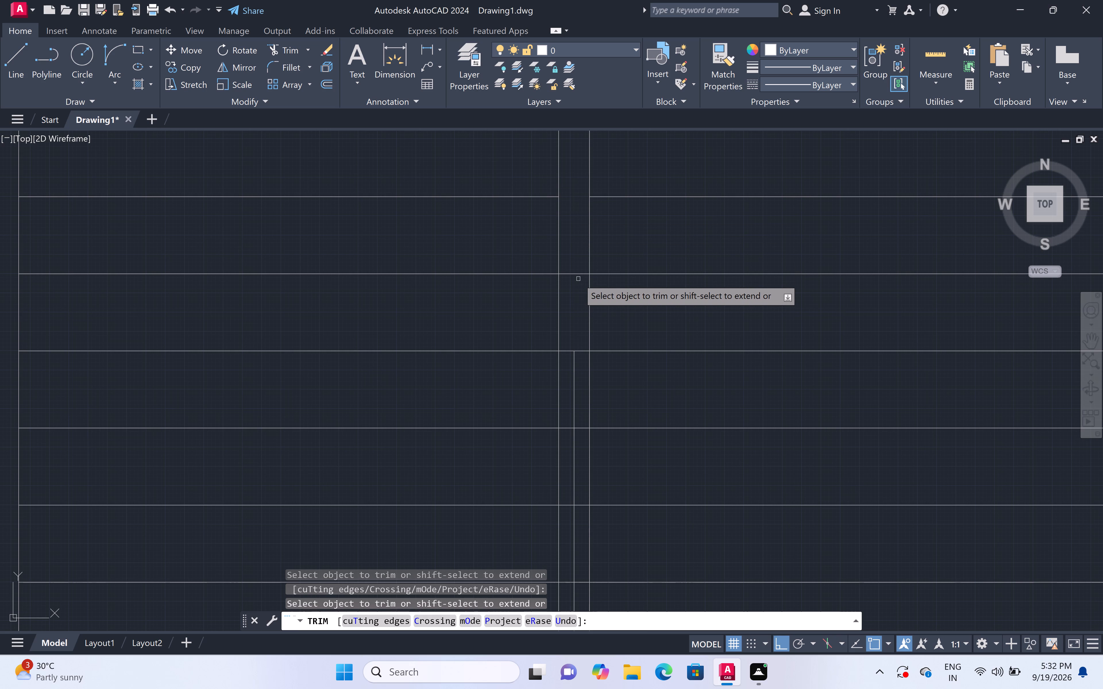
{"action": "double_click", "coordinate": [578, 274]}
Continue down the strip between the flights, trimming three more centre line segments and three more tread lines.
{"action": "scroll", "coordinate": [578, 274], "scroll_direction": "down", "scroll_amount": 4}
{"action": "scroll", "coordinate": [575, 295], "scroll_direction": "up", "scroll_amount": 5}
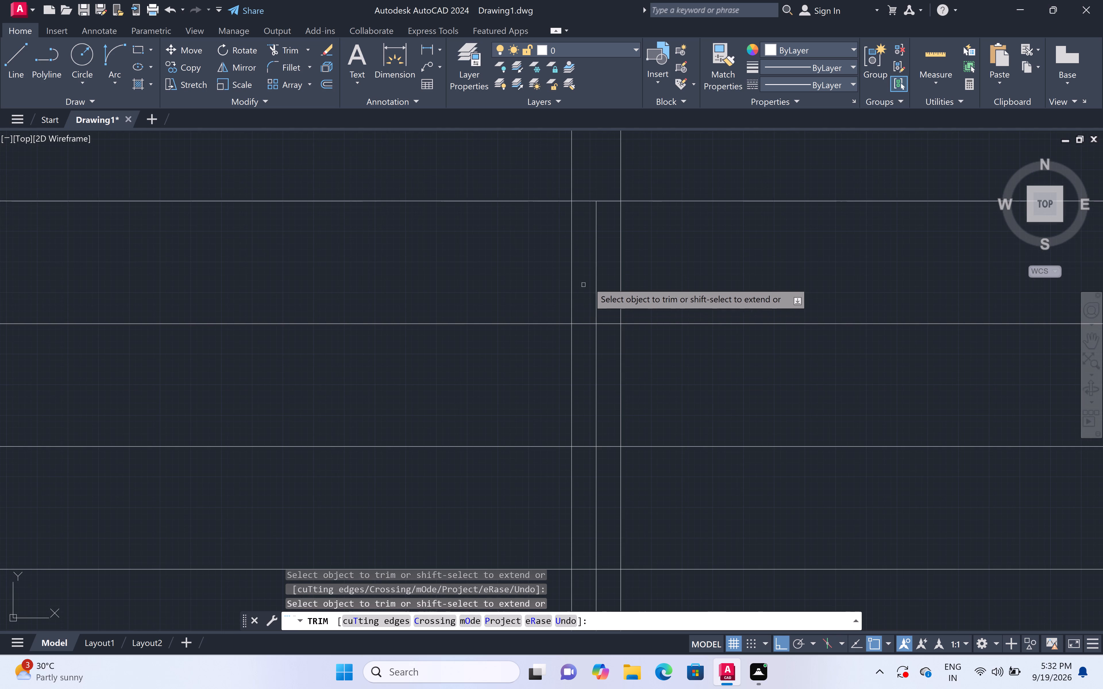
{"action": "left_click", "coordinate": [598, 273]}
{"action": "left_click", "coordinate": [596, 202]}
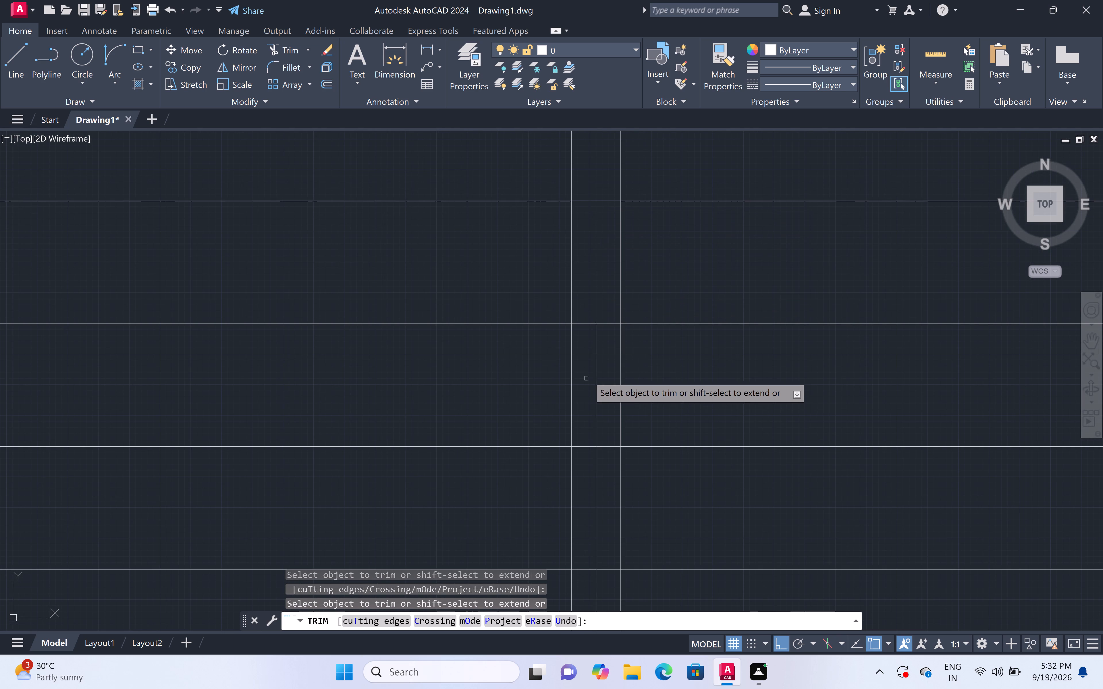
{"action": "left_click", "coordinate": [597, 377]}
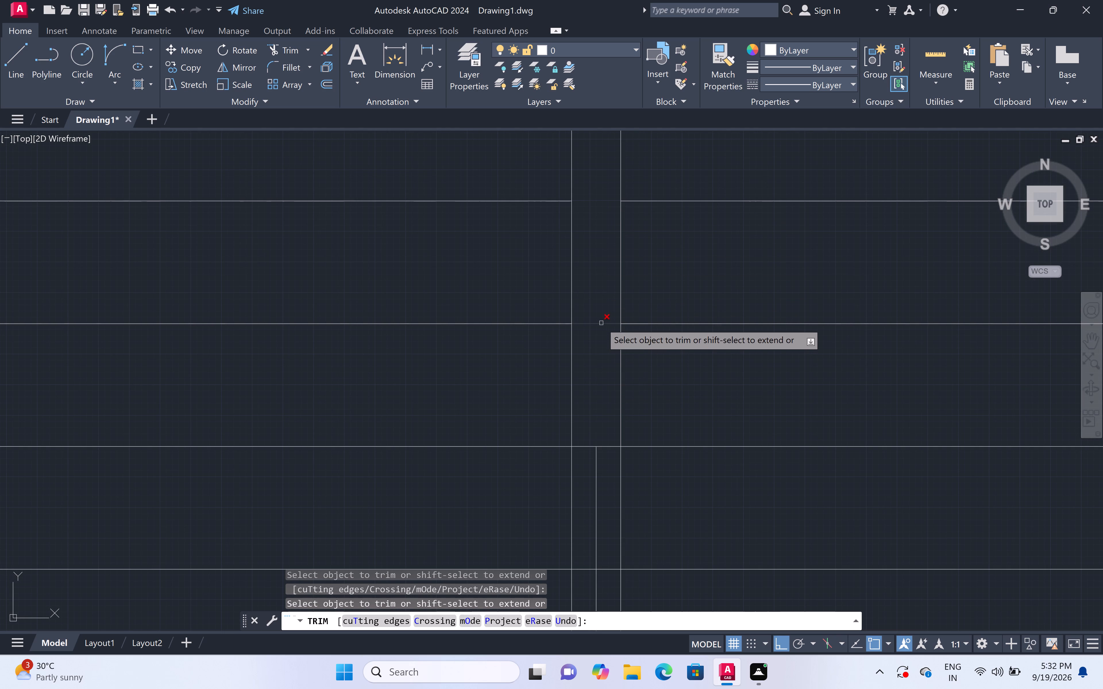
{"action": "left_click", "coordinate": [601, 323]}
{"action": "left_click", "coordinate": [596, 457]}
{"action": "left_click", "coordinate": [600, 447]}
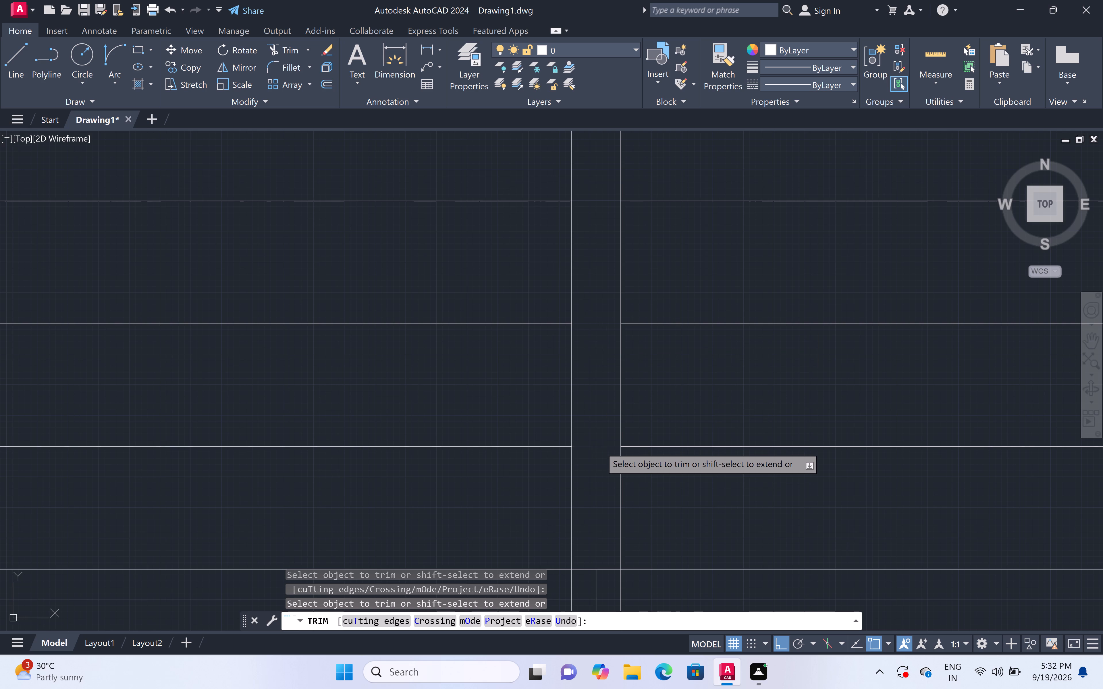
Trim the last centre line segment and the lowest inner tread line between the flights, and finish trimming.
{"action": "scroll", "coordinate": [599, 423], "scroll_direction": "down", "scroll_amount": 4}
{"action": "scroll", "coordinate": [599, 461], "scroll_direction": "up", "scroll_amount": 5}
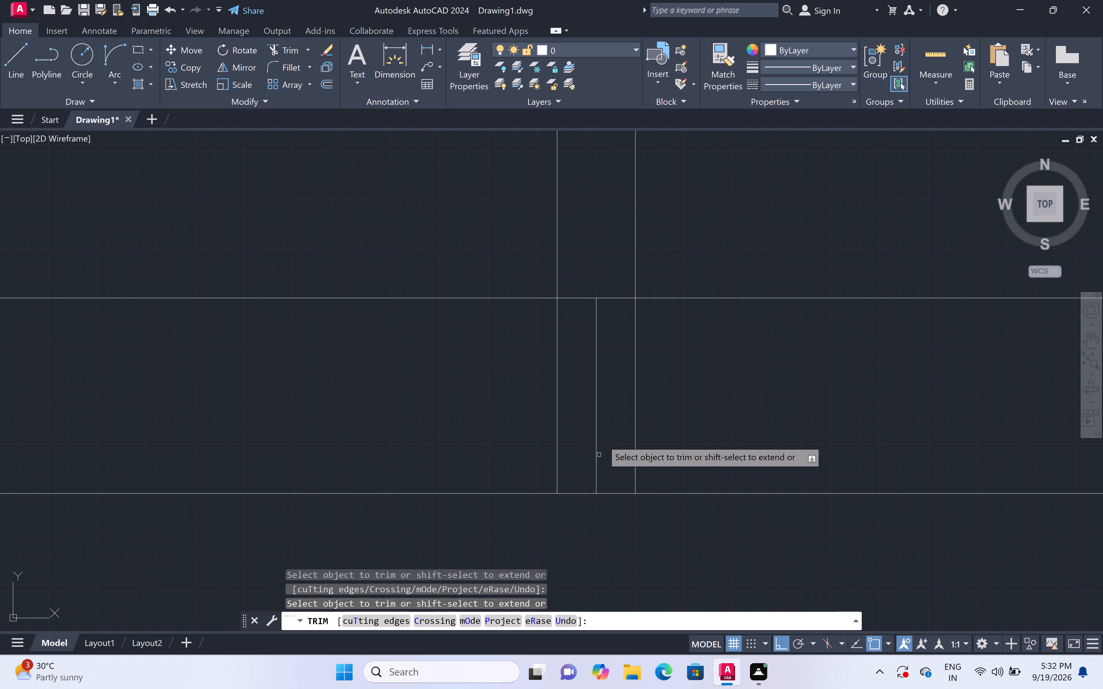
{"action": "left_click", "coordinate": [597, 415]}
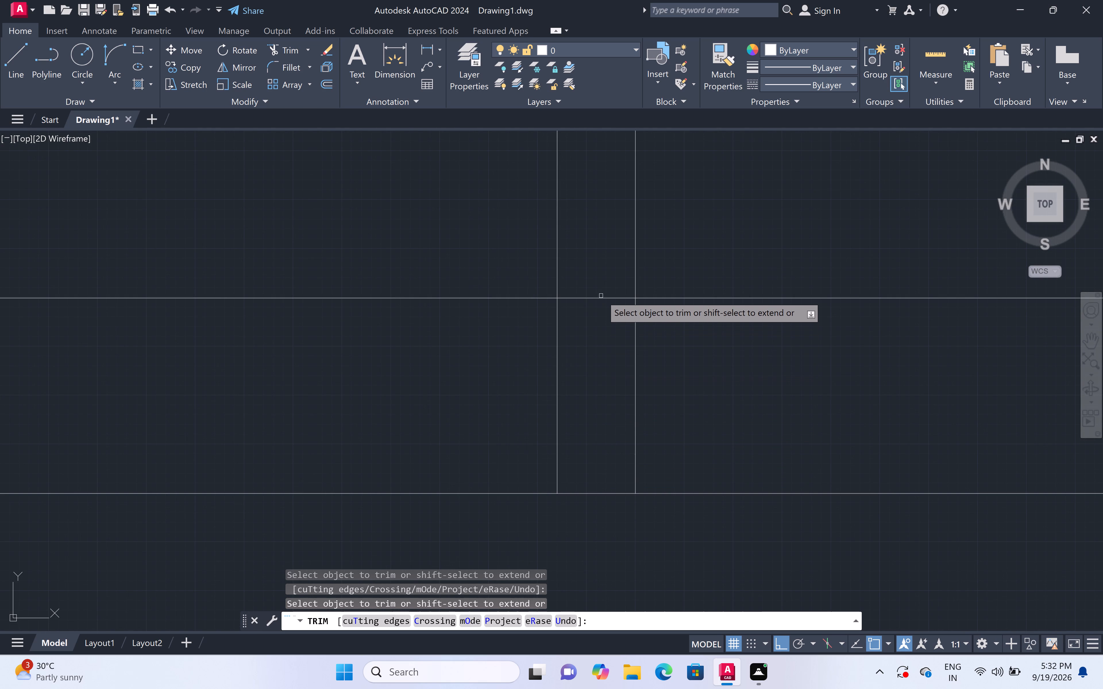
{"action": "left_click", "coordinate": [604, 299]}
{"action": "scroll", "coordinate": [607, 317], "scroll_direction": "down", "scroll_amount": 5}
{"action": "scroll", "coordinate": [614, 355], "scroll_direction": "down", "scroll_amount": 2}
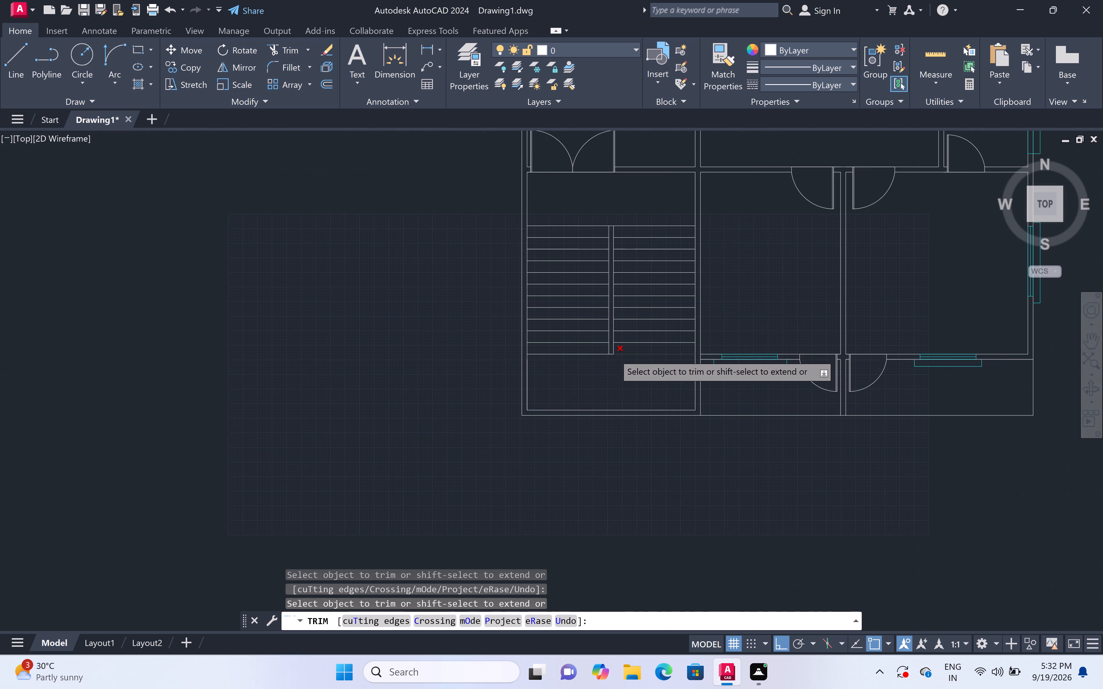
{"action": "scroll", "coordinate": [625, 214], "scroll_direction": "up", "scroll_amount": 1}
{"action": "key", "text": "Escape"}
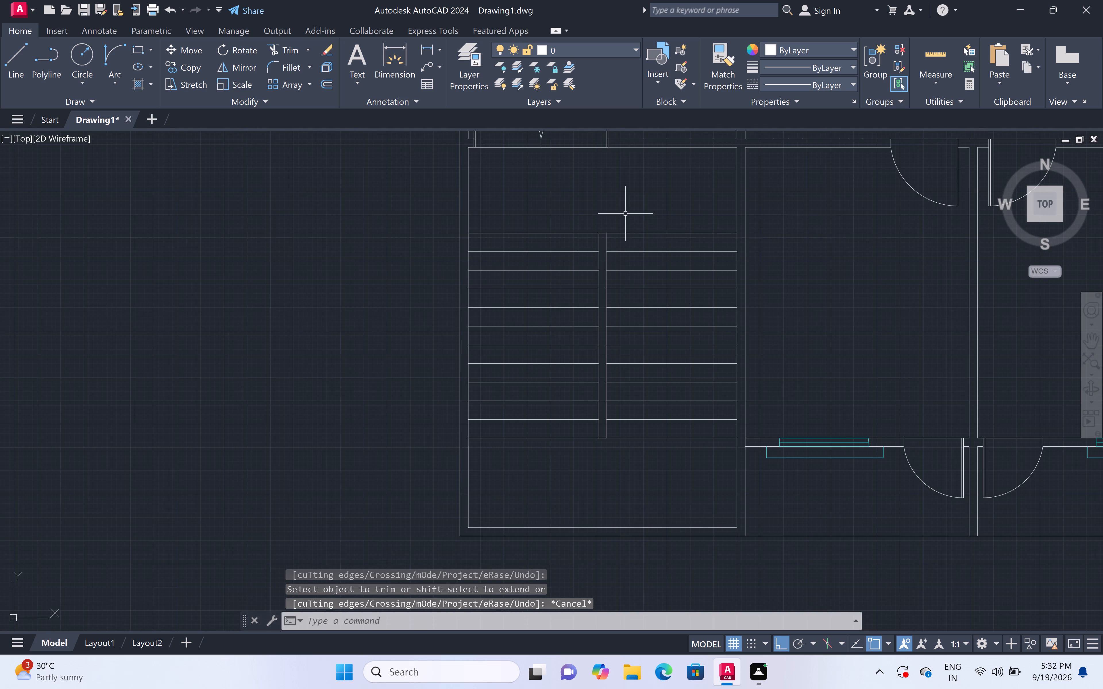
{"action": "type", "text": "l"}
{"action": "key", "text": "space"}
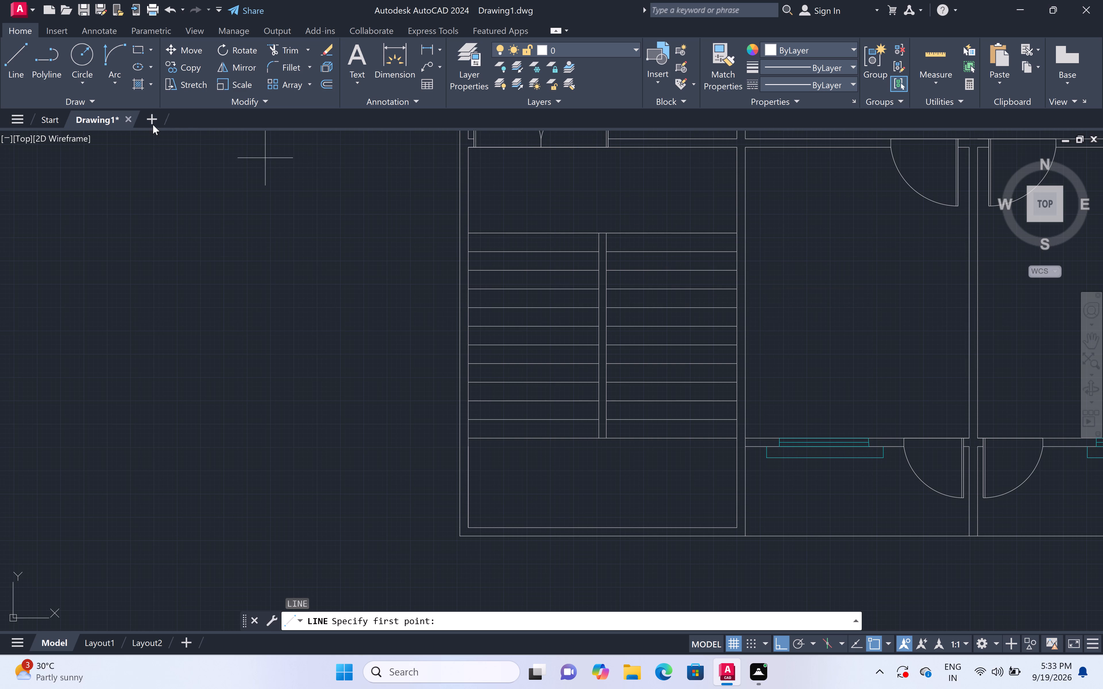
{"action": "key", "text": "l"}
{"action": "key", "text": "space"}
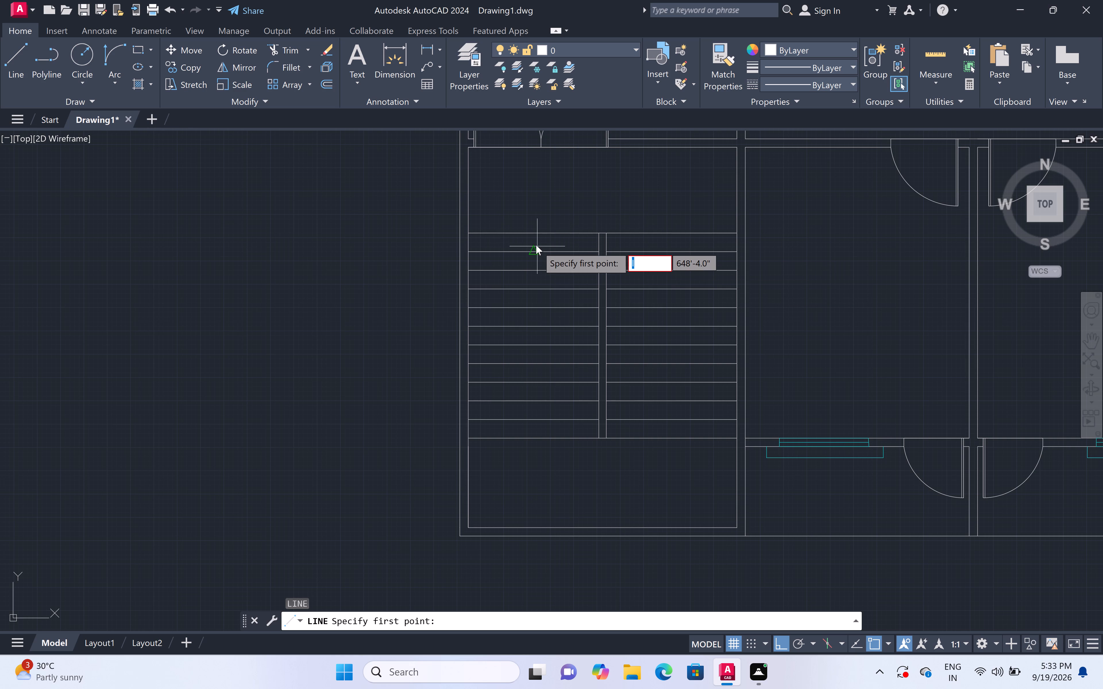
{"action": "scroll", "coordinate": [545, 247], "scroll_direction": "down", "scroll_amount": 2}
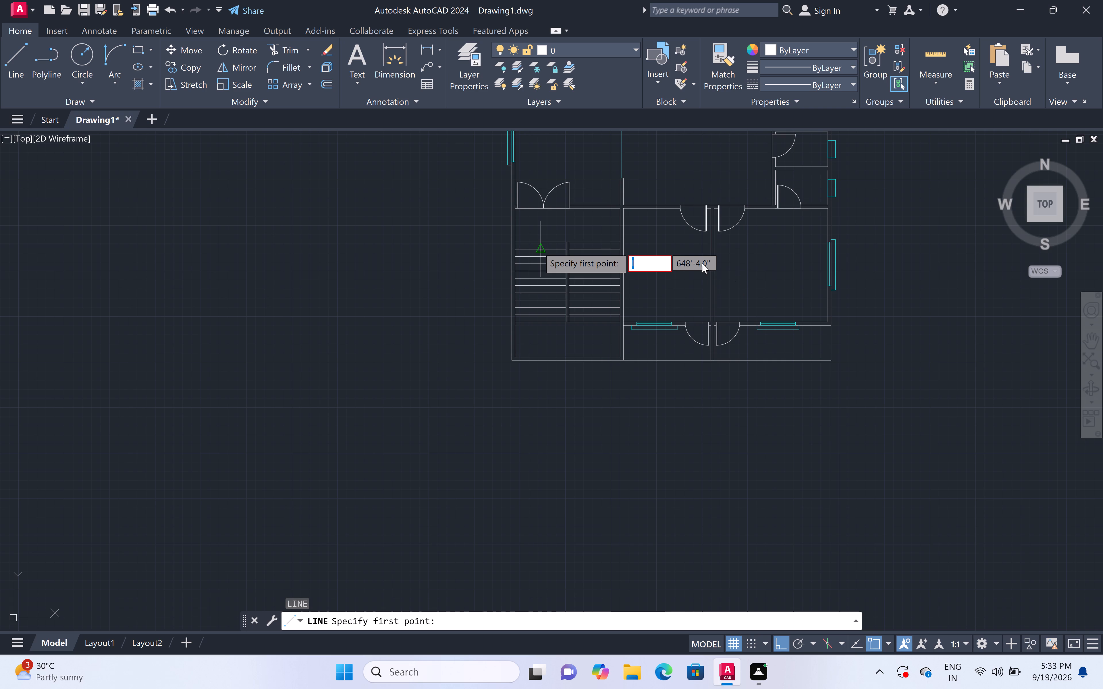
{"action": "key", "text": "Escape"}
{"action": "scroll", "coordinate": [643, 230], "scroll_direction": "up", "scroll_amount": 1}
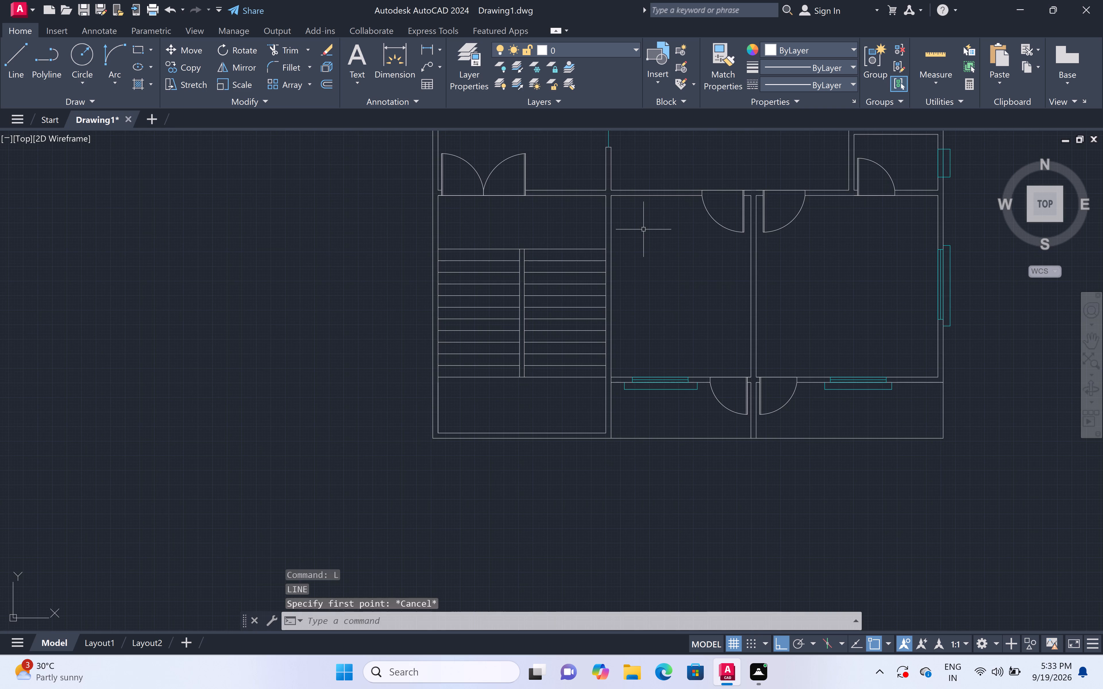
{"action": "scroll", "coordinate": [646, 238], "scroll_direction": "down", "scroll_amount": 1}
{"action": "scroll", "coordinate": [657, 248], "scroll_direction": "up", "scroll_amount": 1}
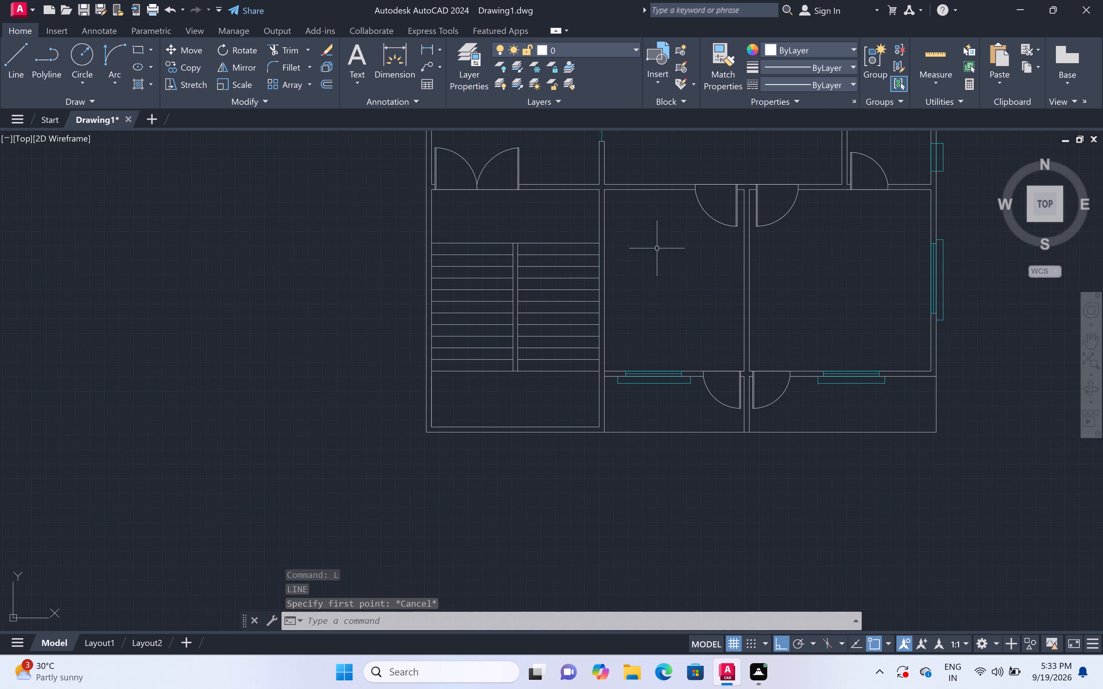
Offset the near face of the wall between the two lower rooms 13' toward the staircase.
{"action": "scroll", "coordinate": [657, 248], "scroll_direction": "up", "scroll_amount": 1}
{"action": "key", "text": "o"}
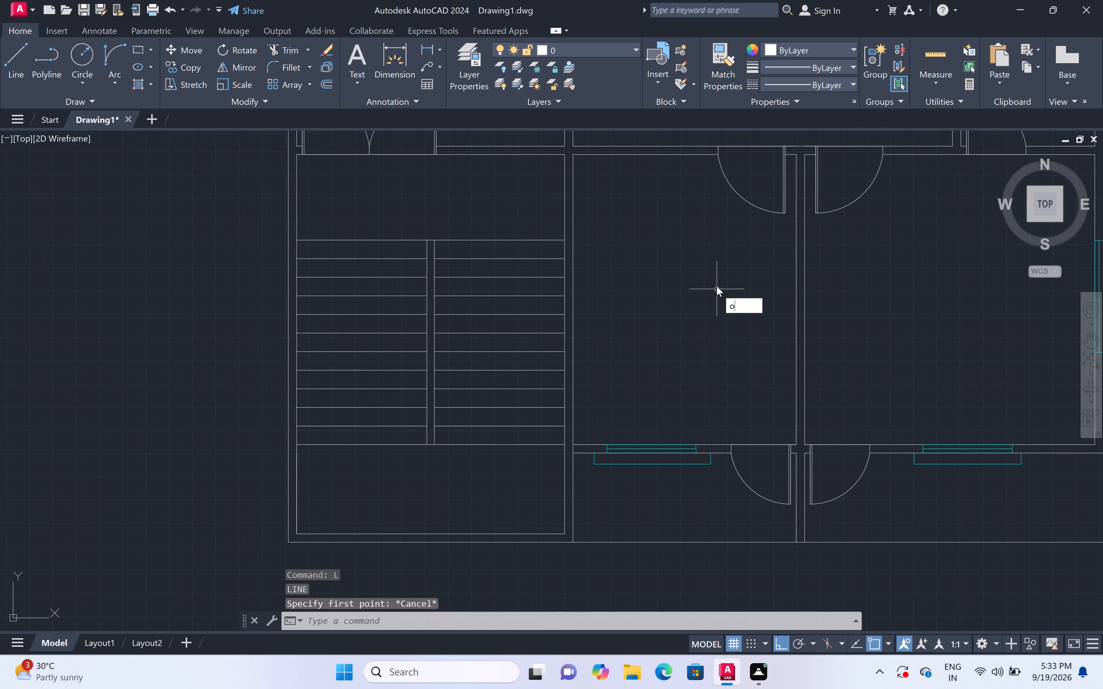
{"action": "key", "text": "f"}
{"action": "type", "text": "f"}
{"action": "key", "text": "space"}
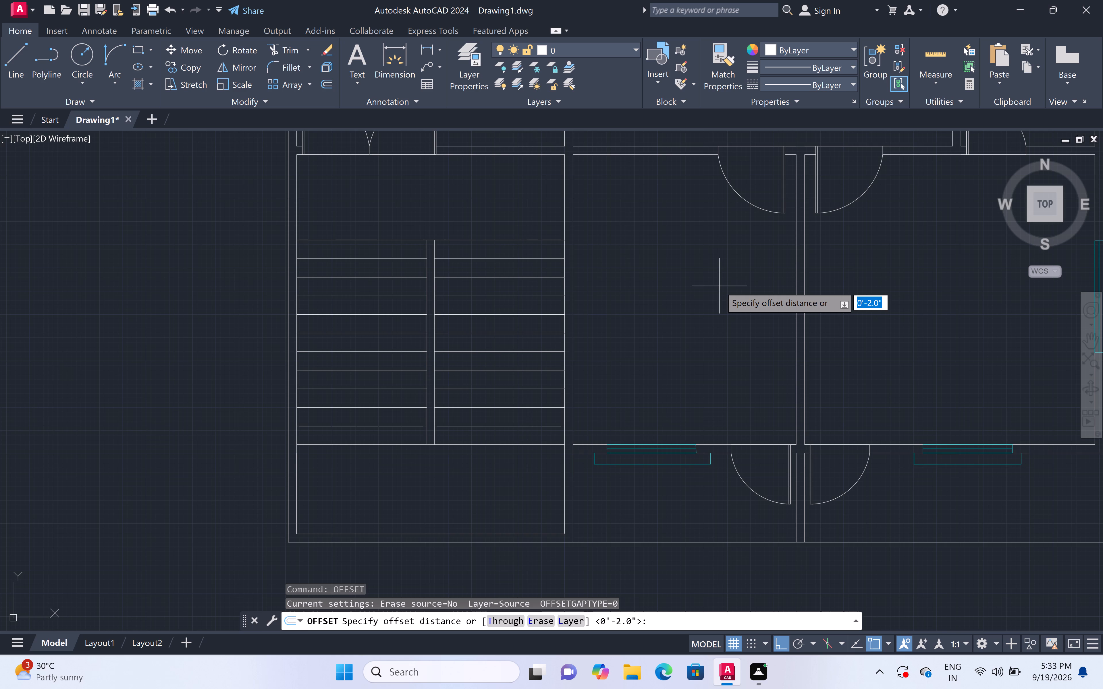
{"action": "key", "text": "1"}
{"action": "type", "text": "3'"}
{"action": "key", "text": "space"}
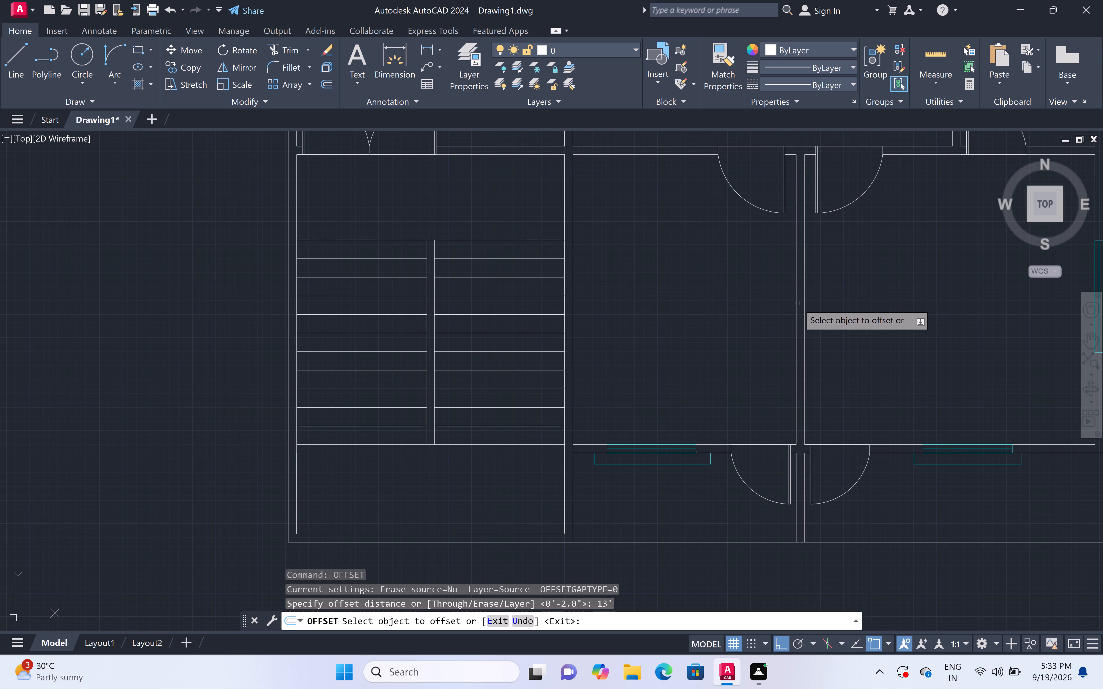
{"action": "left_click", "coordinate": [796, 302]}
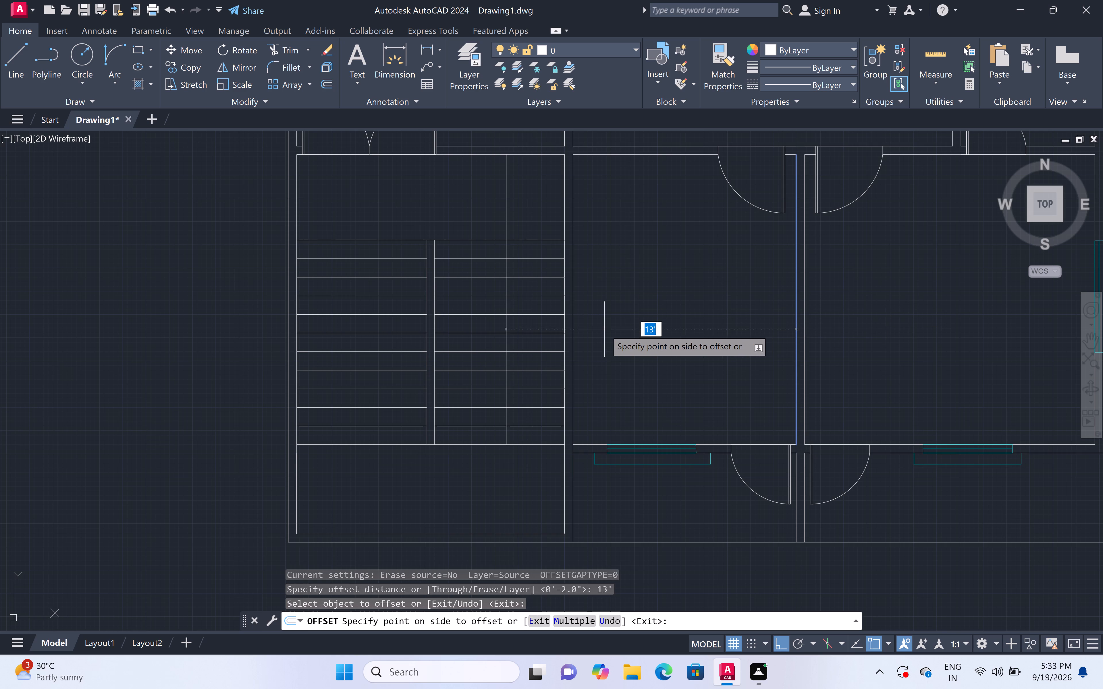
{"action": "left_click", "coordinate": [603, 329]}
{"action": "key", "text": "space"}
Offset the new vertical line across the stair treads another 4.5" toward the gap between the flights.
{"action": "key", "text": "space"}
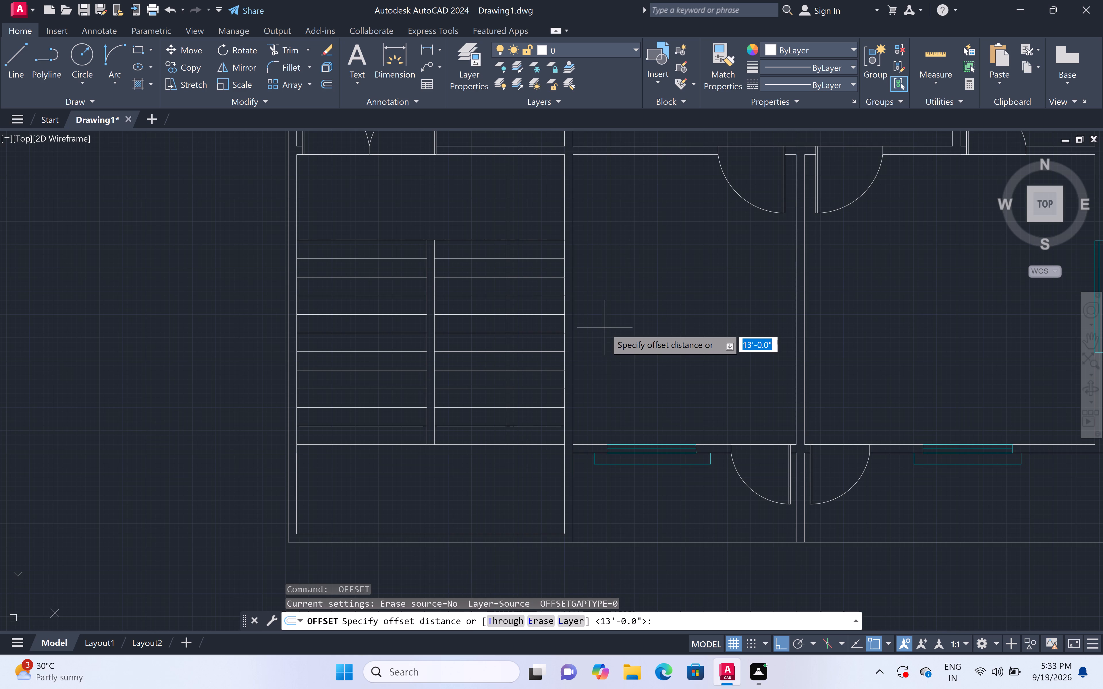
{"action": "key", "text": "4"}
{"action": "key", "text": "period"}
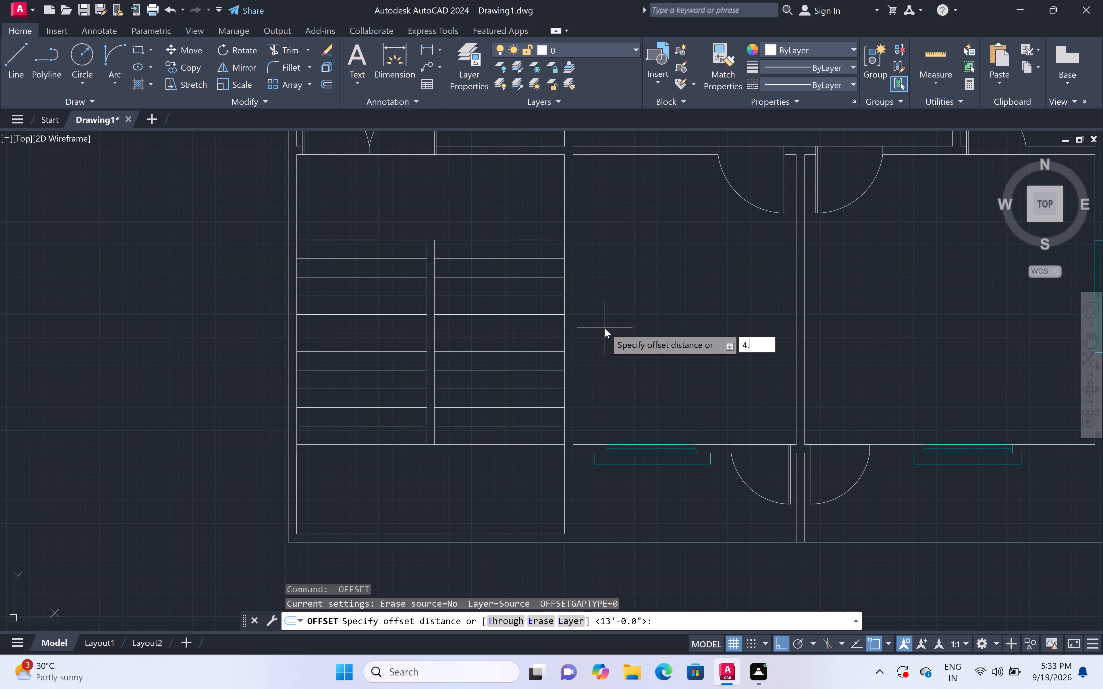
{"action": "type", "text": "5\""}
{"action": "key", "text": "space"}
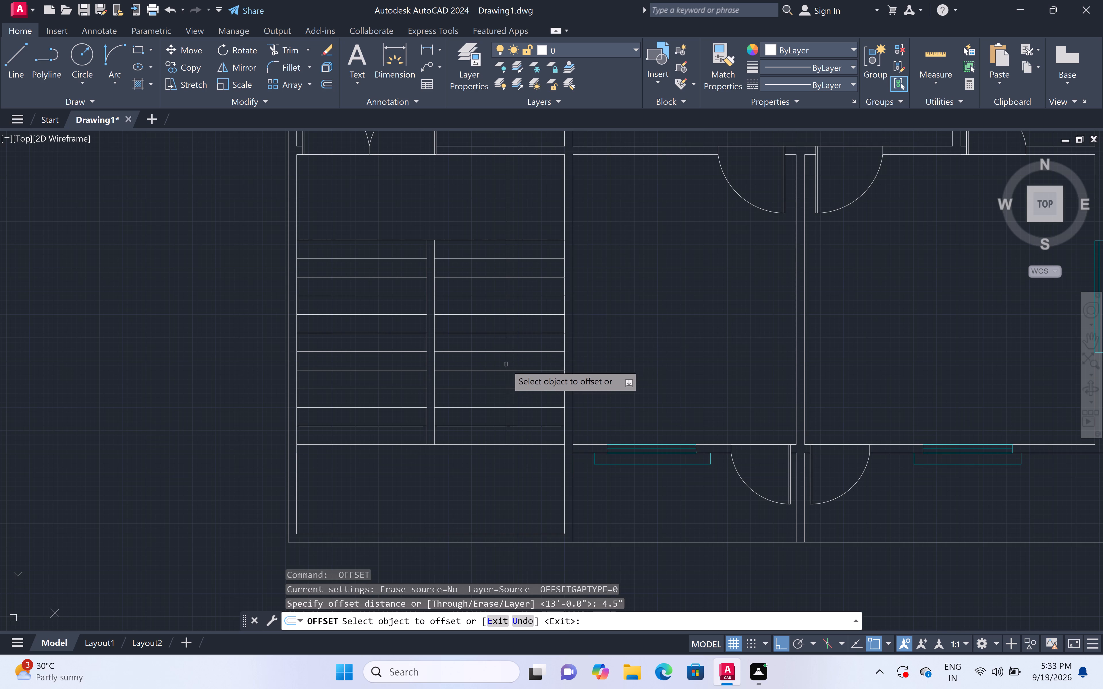
{"action": "double_click", "coordinate": [505, 364]}
{"action": "left_click", "coordinate": [452, 363]}
{"action": "key", "text": "Escape"}
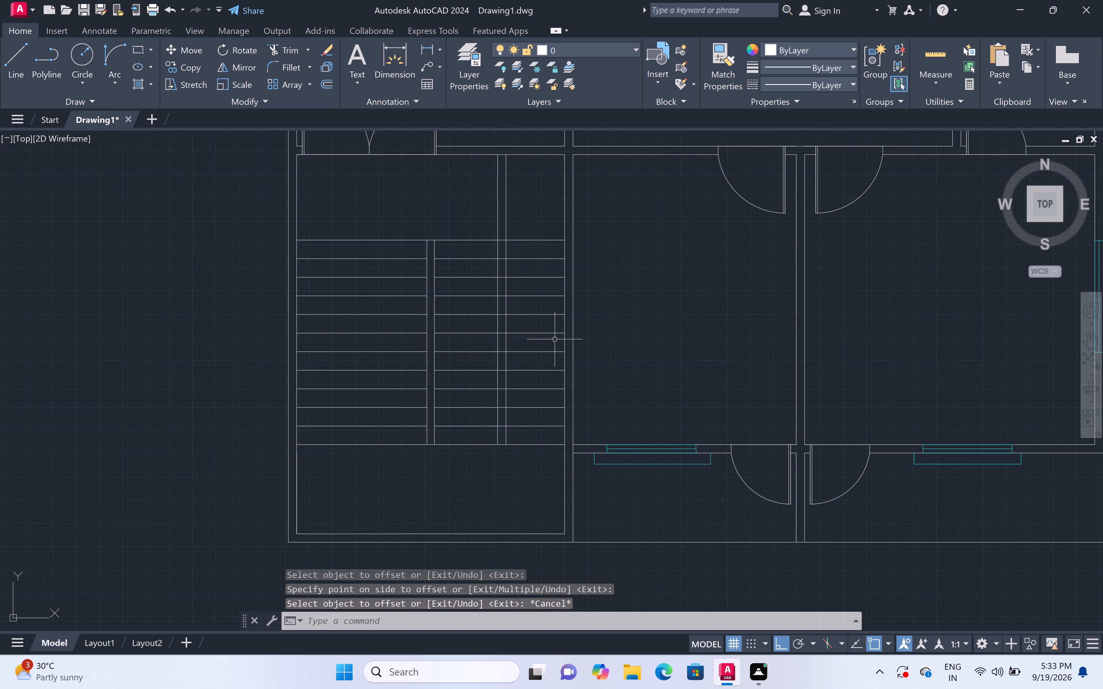
Trim away the old wall between the staircase and the adjoining room, along with the tread ends beyond the new wall lines.
{"action": "scroll", "coordinate": [555, 339], "scroll_direction": "down", "scroll_amount": 3}
{"action": "scroll", "coordinate": [596, 334], "scroll_direction": "up", "scroll_amount": 2}
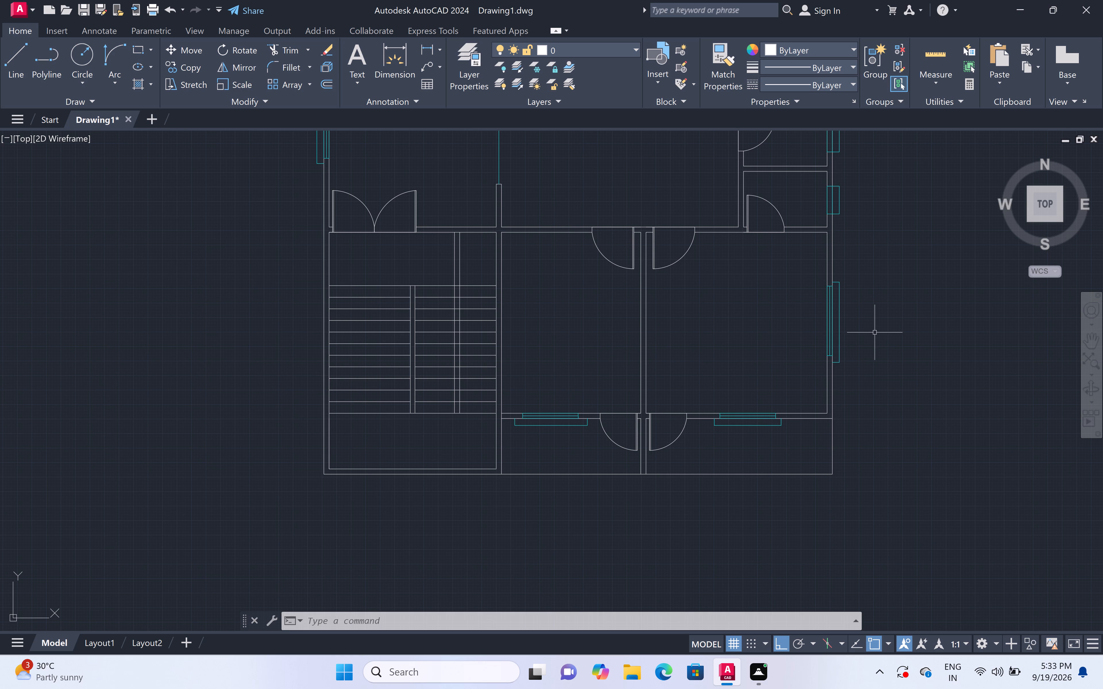
{"action": "key", "text": "t"}
{"action": "type", "text": "r"}
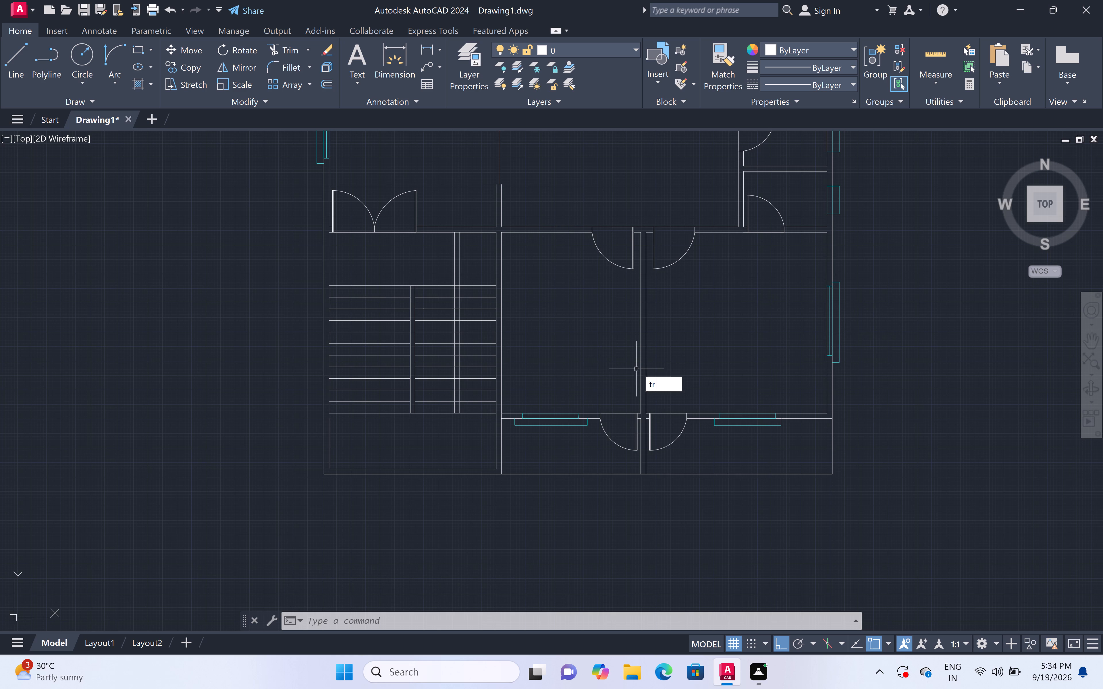
{"action": "key", "text": "space"}
{"action": "left_click", "coordinate": [486, 265]}
{"action": "left_click", "coordinate": [538, 271]}
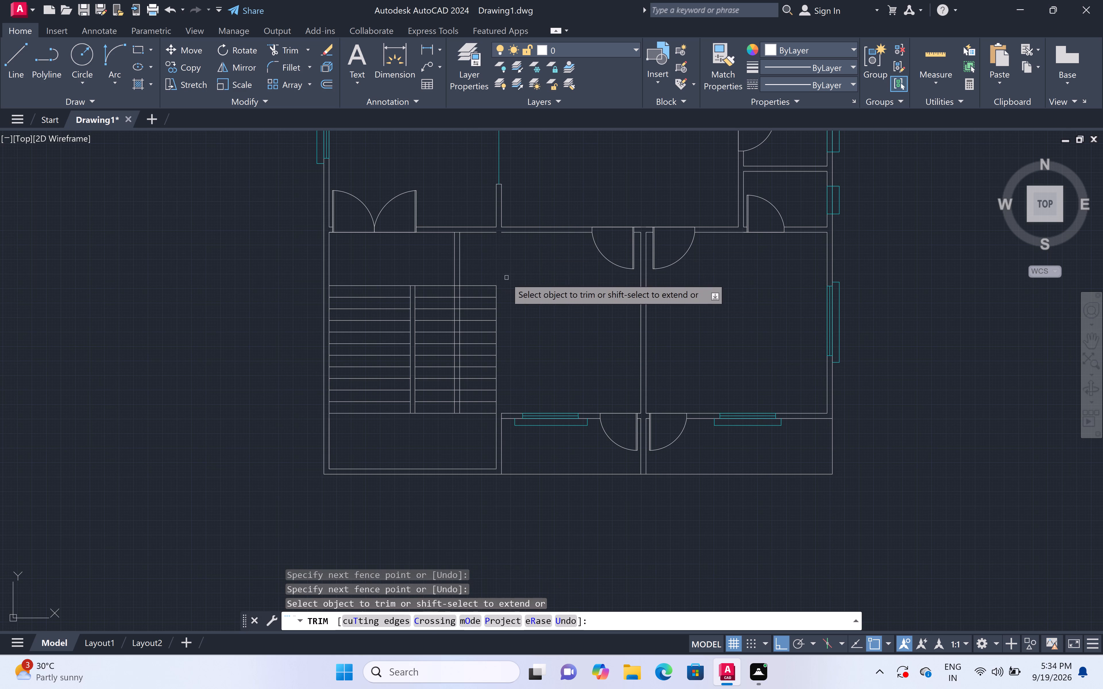
{"action": "left_click", "coordinate": [475, 262]}
{"action": "left_click", "coordinate": [477, 413]}
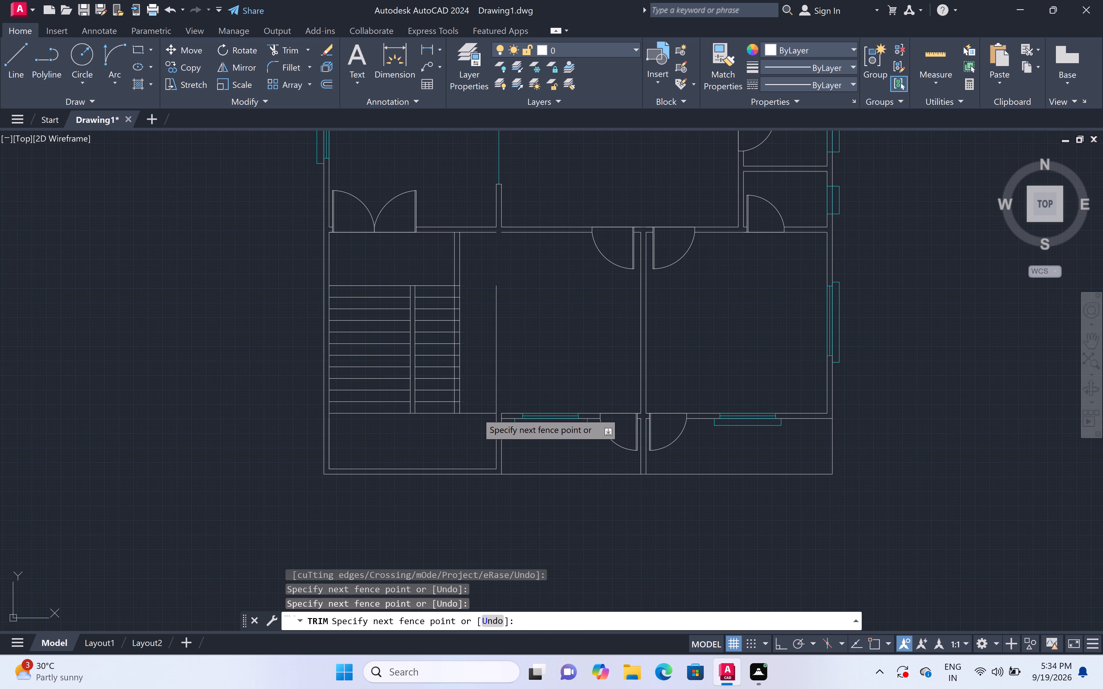
{"action": "left_click", "coordinate": [489, 393]}
{"action": "left_click", "coordinate": [524, 380]}
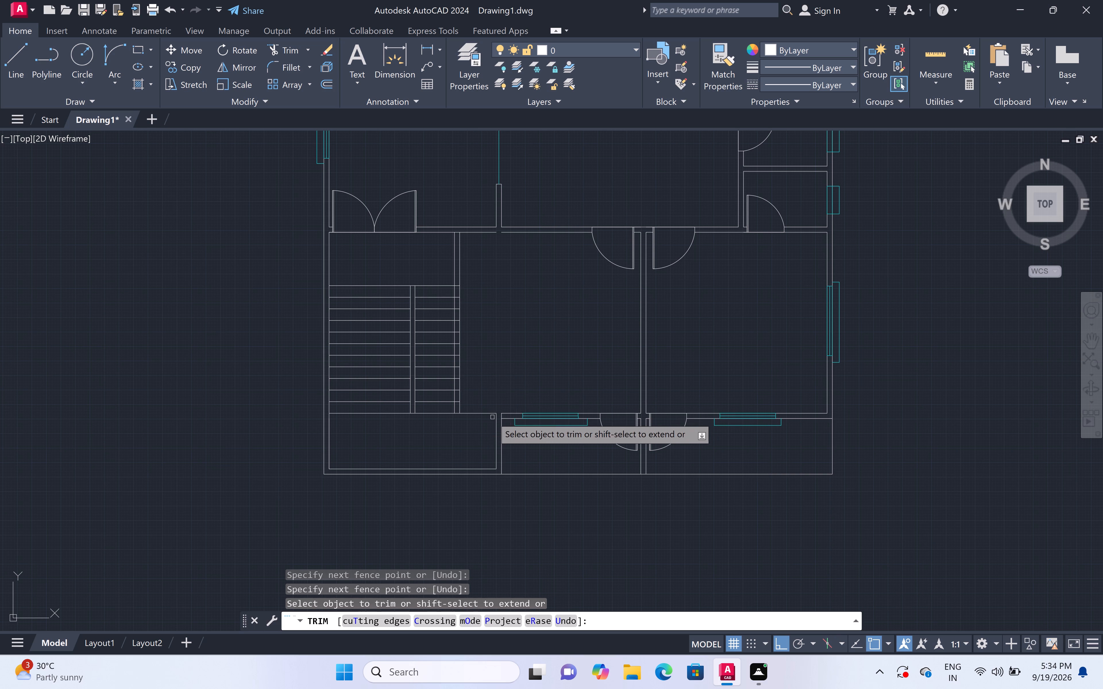
{"action": "scroll", "coordinate": [465, 422], "scroll_direction": "up", "scroll_amount": 2}
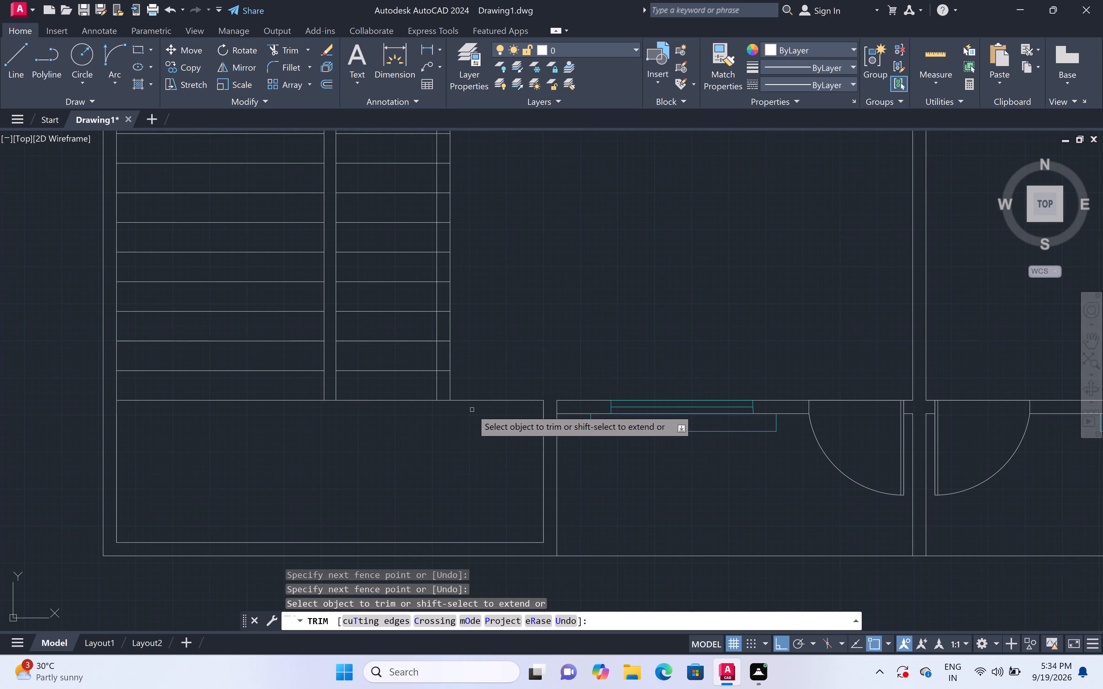
{"action": "key", "text": "Escape"}
Offset the horizontal line at the foot of the stairs 4.5" downward into the space below.
{"action": "key", "text": "o"}
{"action": "type", "text": "ff"}
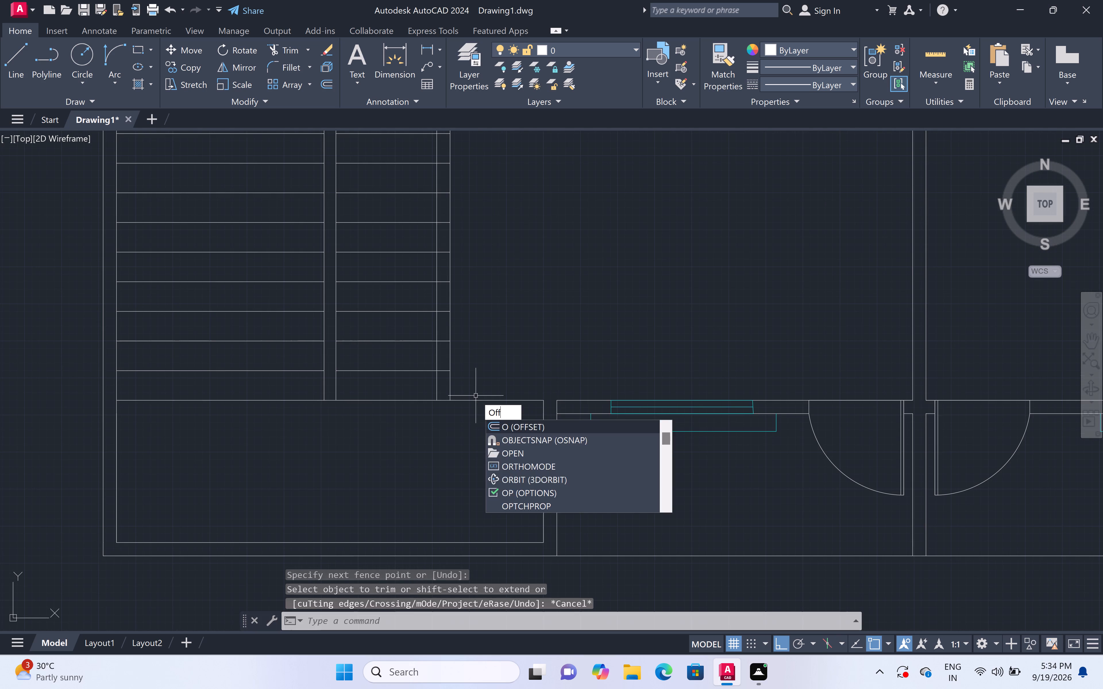
{"action": "key", "text": "space"}
{"action": "key", "text": "4"}
{"action": "key", "text": "period"}
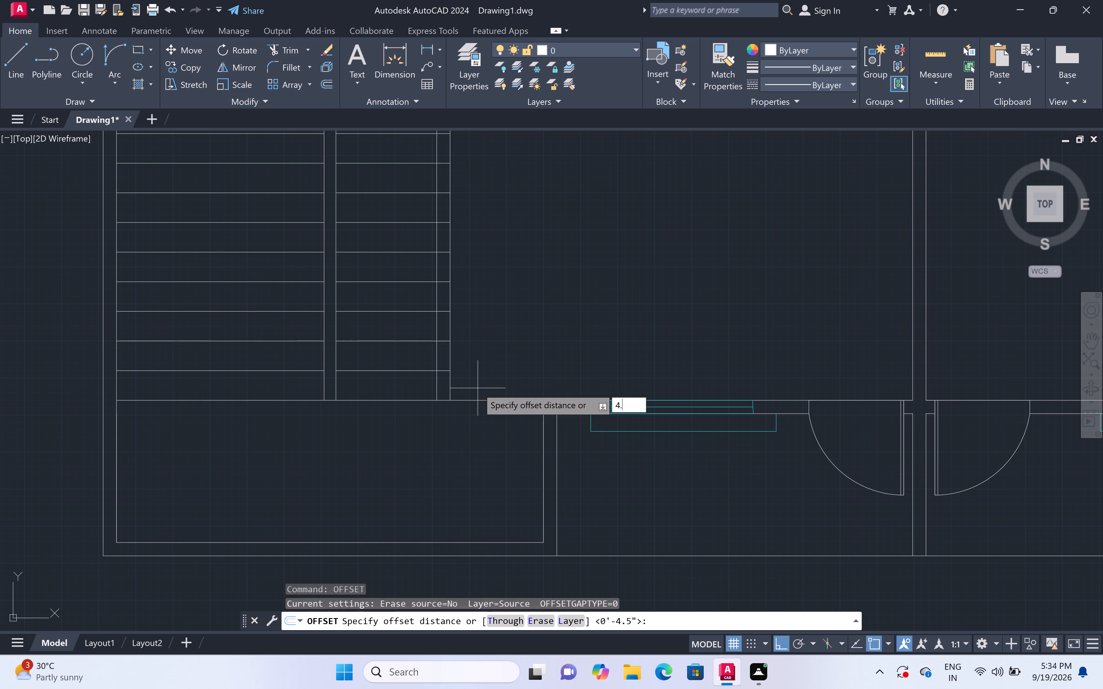
{"action": "key", "text": "5"}
{"action": "type", "text": "\""}
{"action": "key", "text": "space"}
{"action": "left_click", "coordinate": [464, 402]}
{"action": "left_click", "coordinate": [461, 461]}
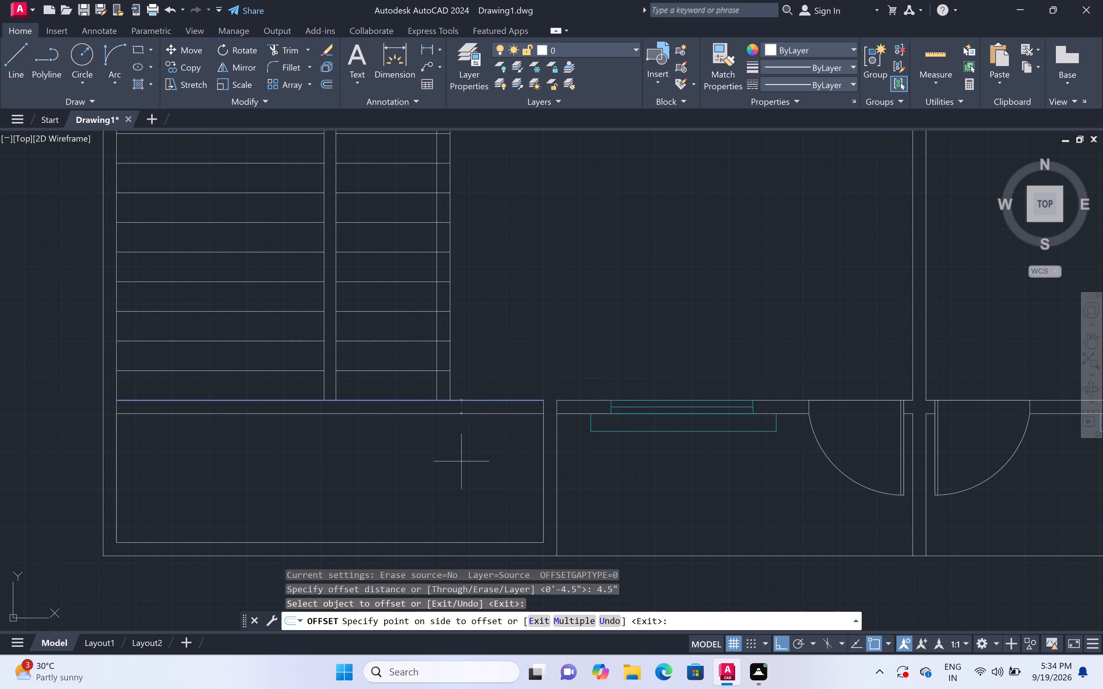
{"action": "key", "text": "Escape"}
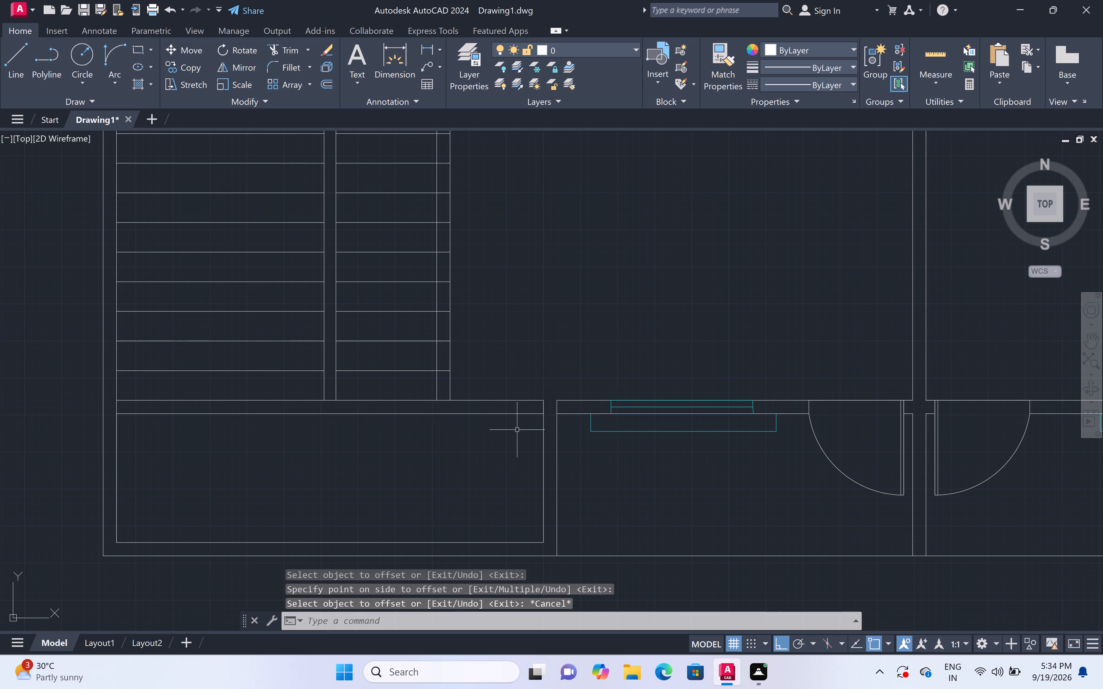
Extend the adjoining room's two lower wall lines to meet the wall lines at the foot of the stairs.
{"action": "type", "text": "ex"}
{"action": "key", "text": "space"}
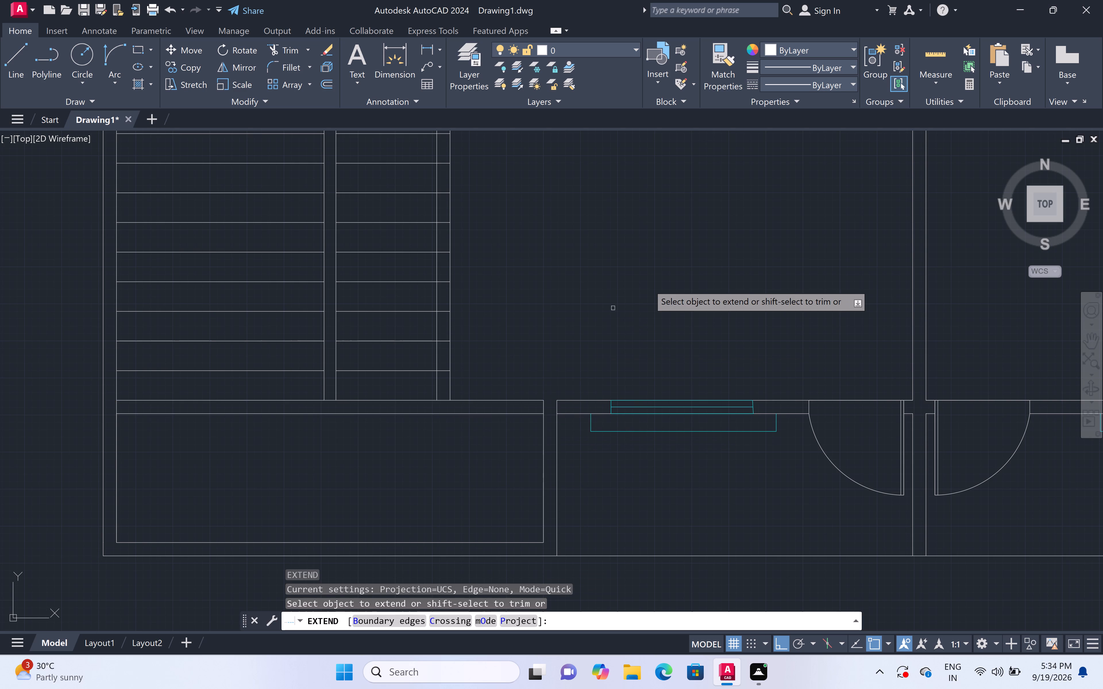
{"action": "left_click", "coordinate": [574, 377]}
{"action": "left_click", "coordinate": [572, 448]}
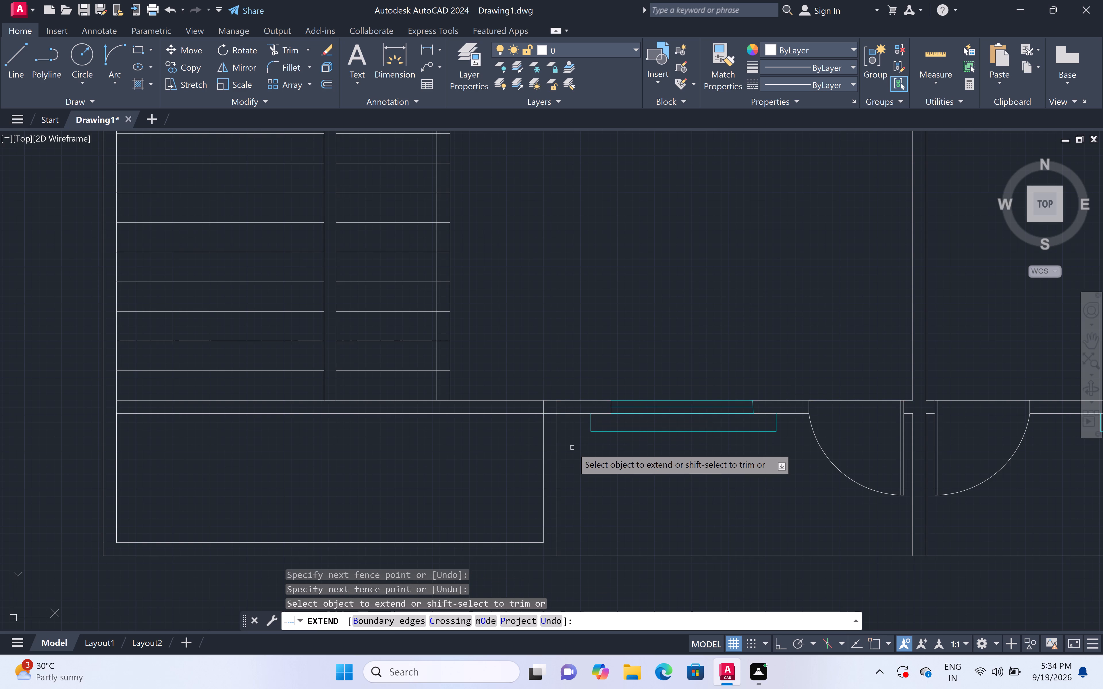
{"action": "key", "text": "Escape"}
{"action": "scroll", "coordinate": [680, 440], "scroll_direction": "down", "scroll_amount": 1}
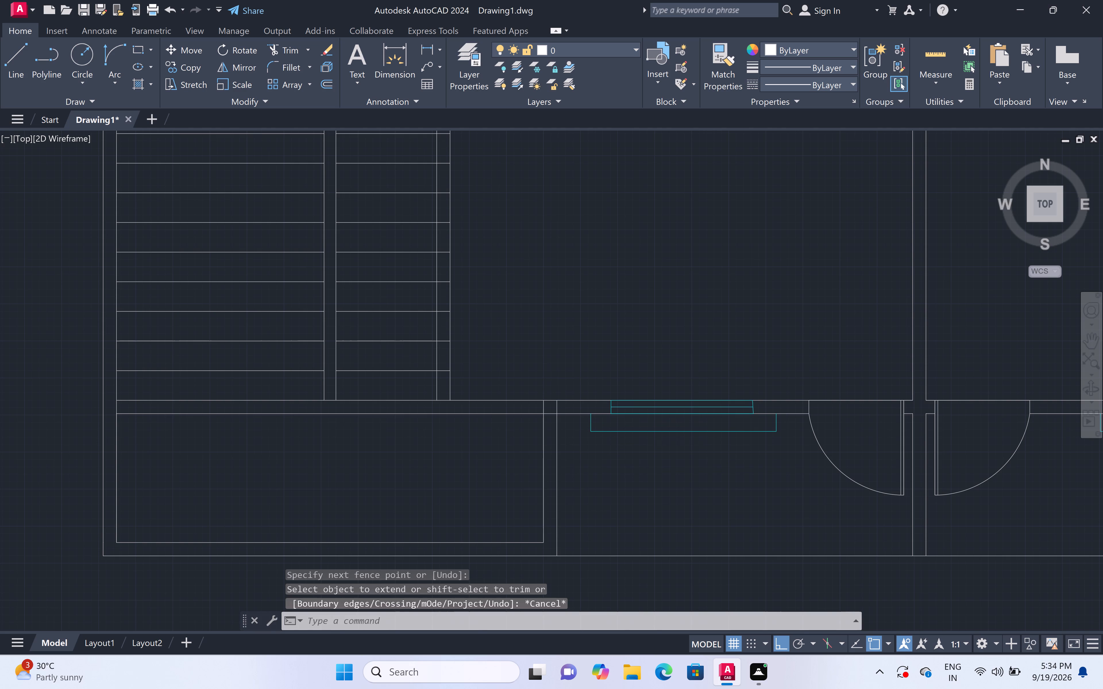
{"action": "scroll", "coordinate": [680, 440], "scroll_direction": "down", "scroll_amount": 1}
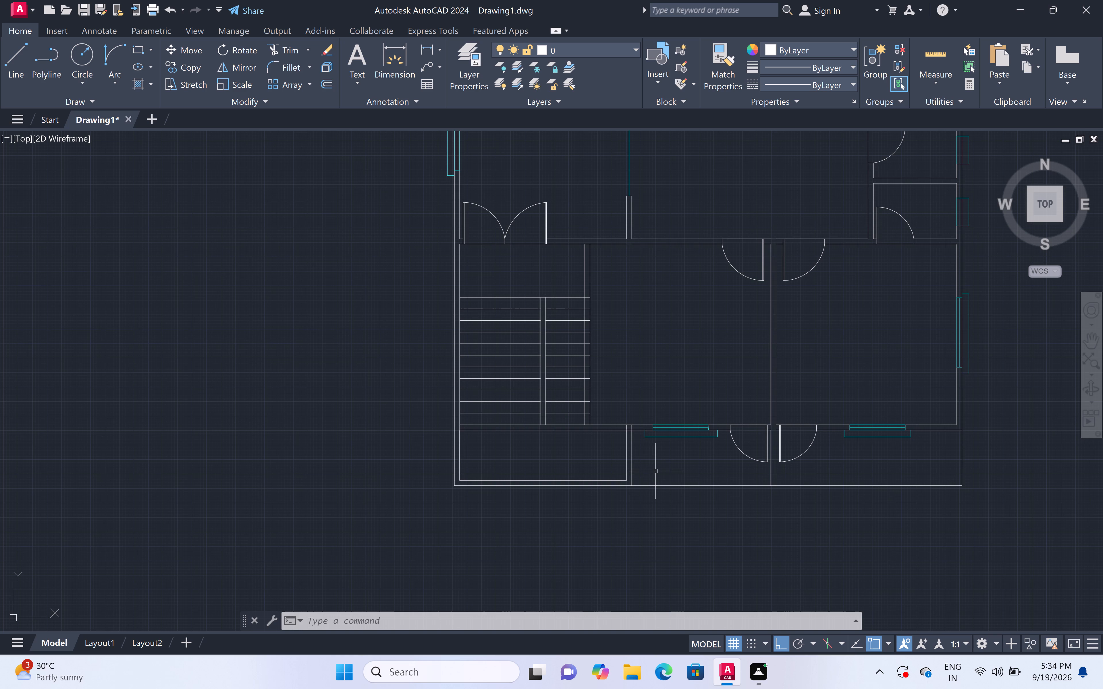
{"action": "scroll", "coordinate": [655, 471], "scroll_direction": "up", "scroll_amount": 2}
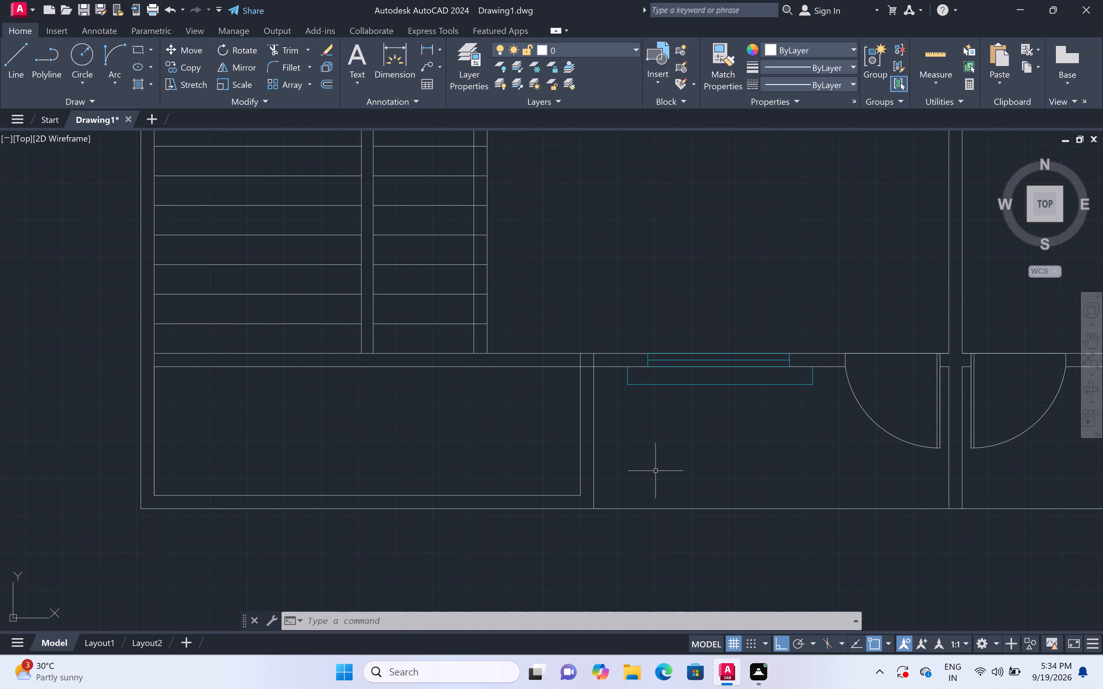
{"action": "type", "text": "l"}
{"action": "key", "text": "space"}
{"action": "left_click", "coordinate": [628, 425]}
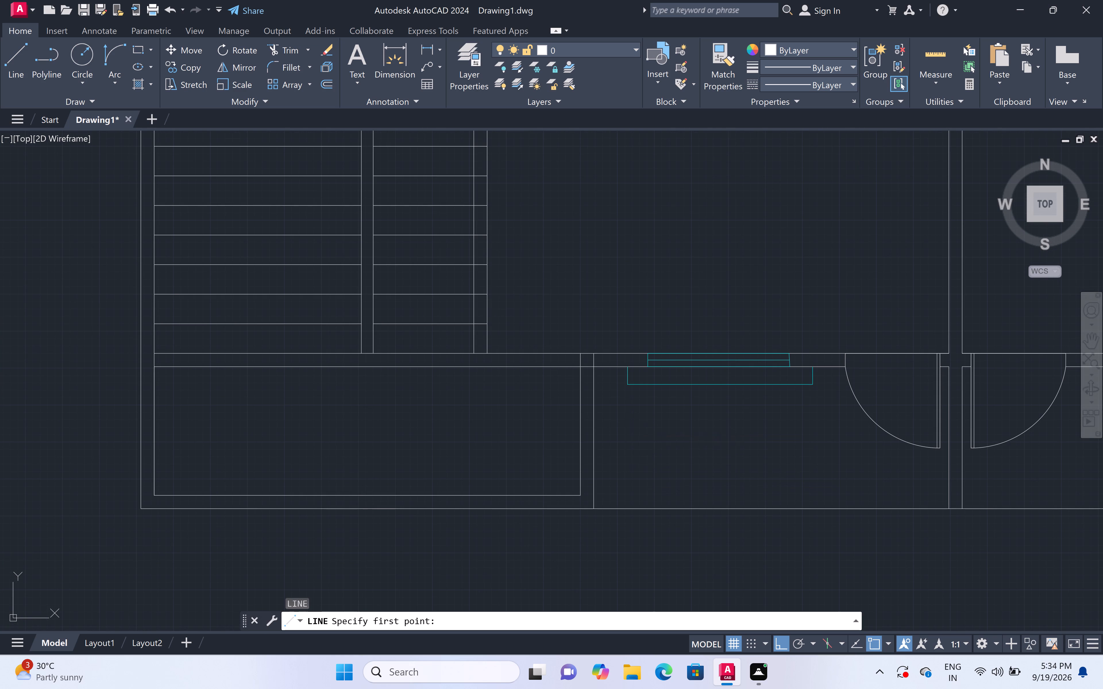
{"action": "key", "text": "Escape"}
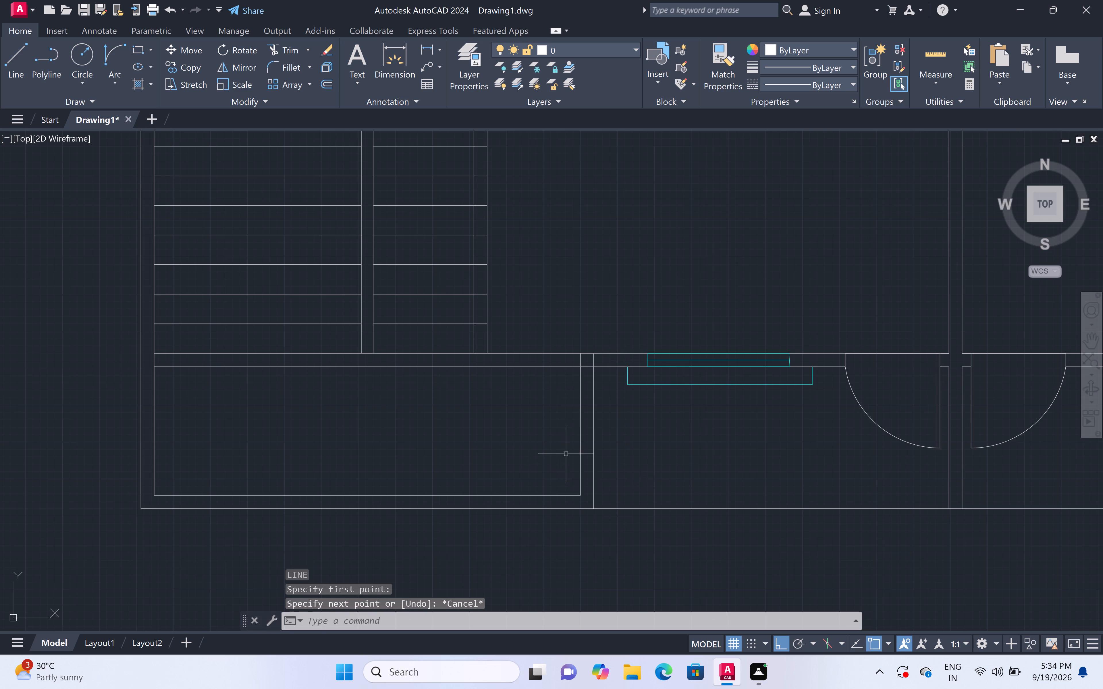
Move the two vertical wall lines of the space below the stairs into line with the new stair wall.
{"action": "left_click", "coordinate": [603, 413]}
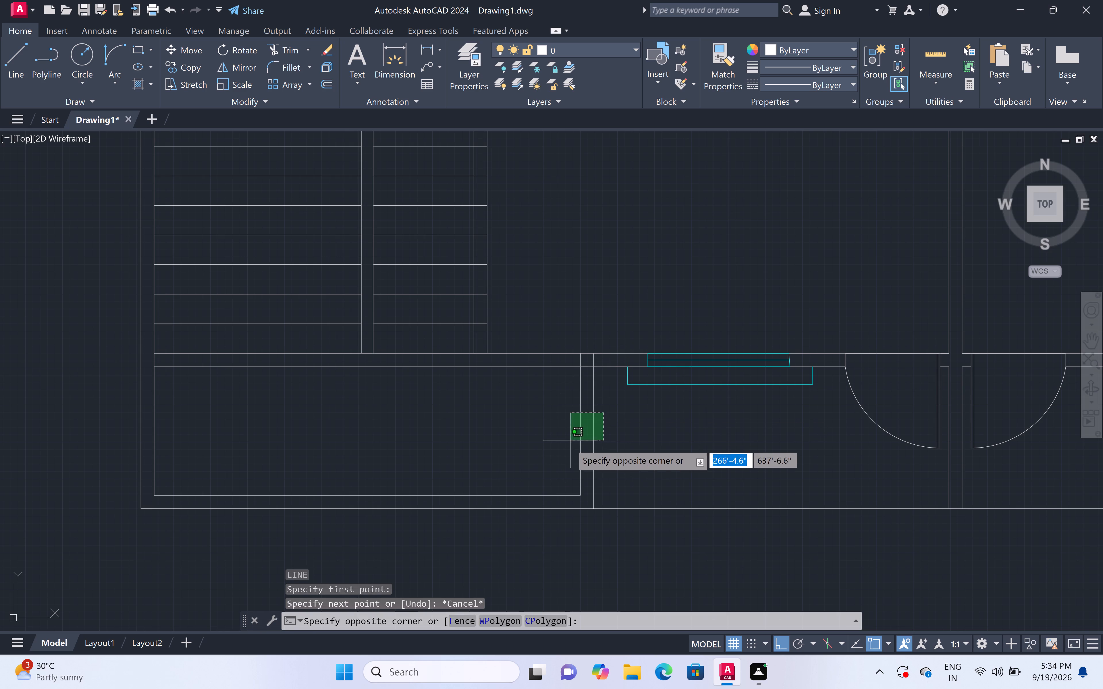
{"action": "left_click", "coordinate": [569, 450]}
{"action": "type", "text": "m"}
{"action": "key", "text": "space"}
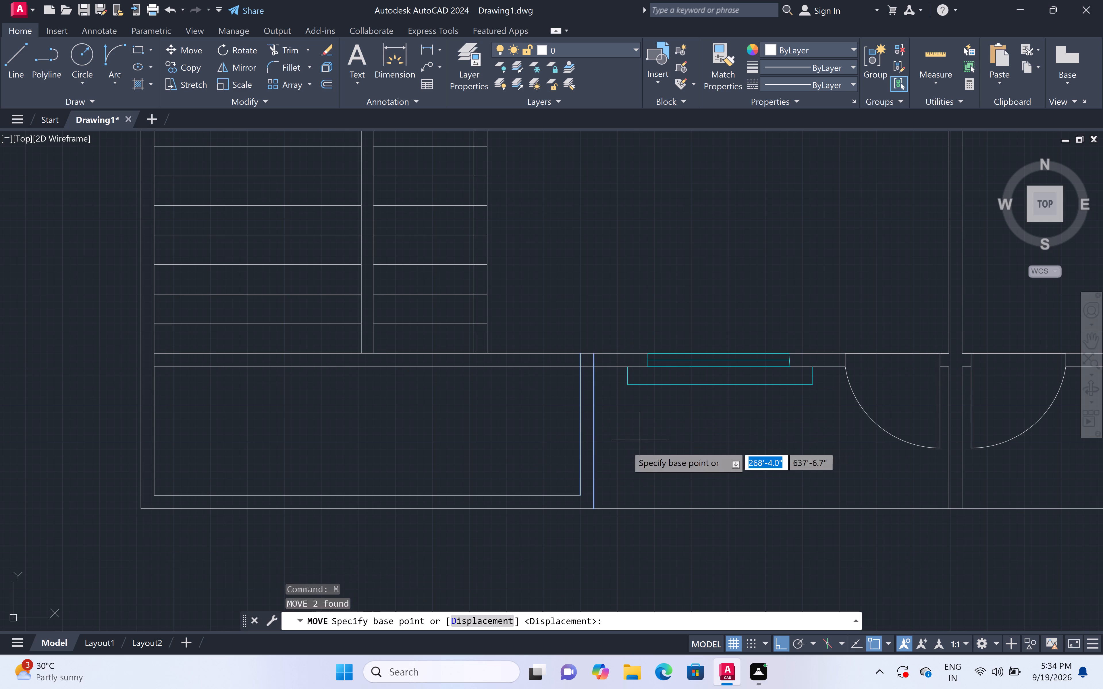
{"action": "left_click", "coordinate": [577, 355]}
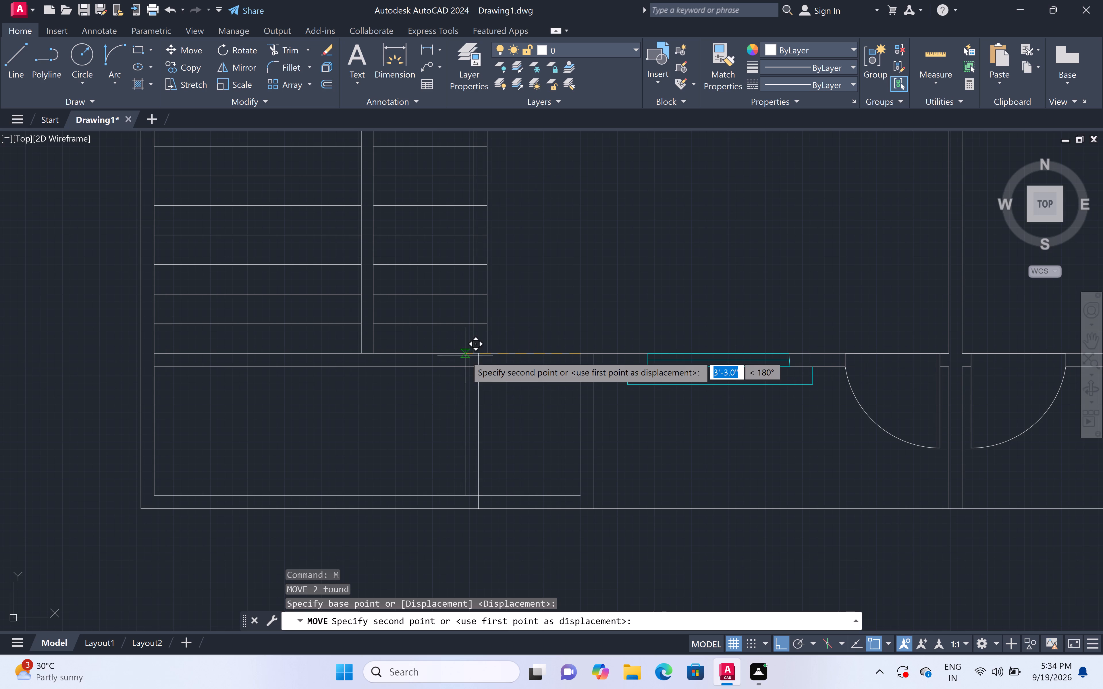
{"action": "double_click", "coordinate": [473, 353]}
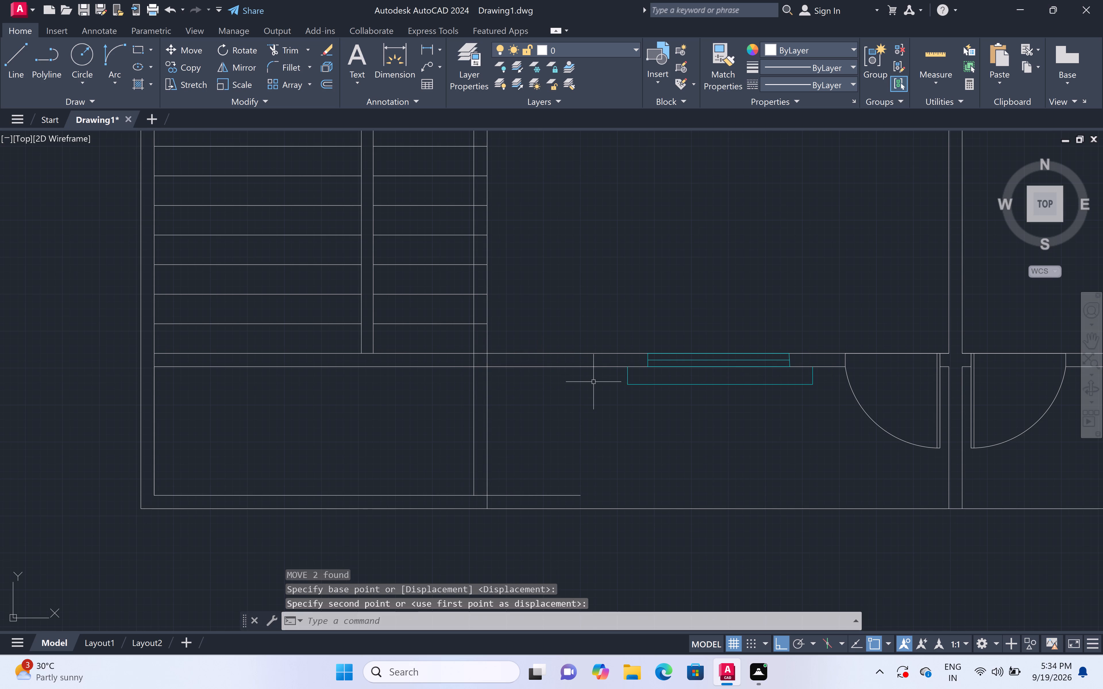
{"action": "key", "text": "Escape"}
Trim the inner bottom wall line where it overhangs past the moved wall below the stairs.
{"action": "type", "text": "tr"}
{"action": "key", "text": "space"}
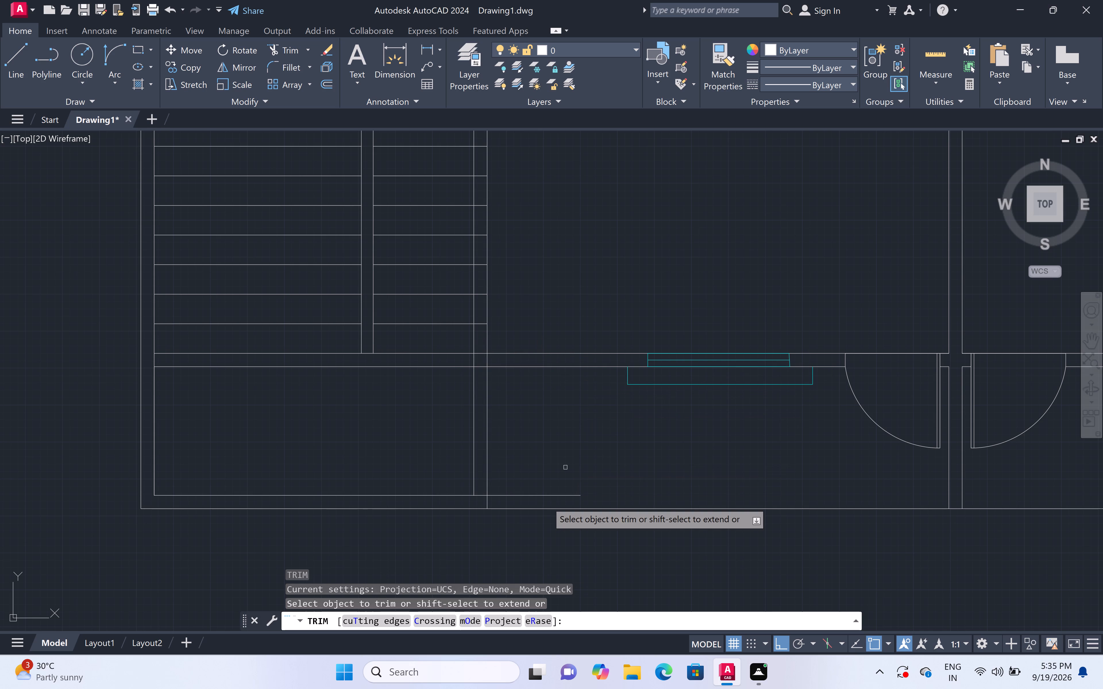
{"action": "double_click", "coordinate": [552, 495]}
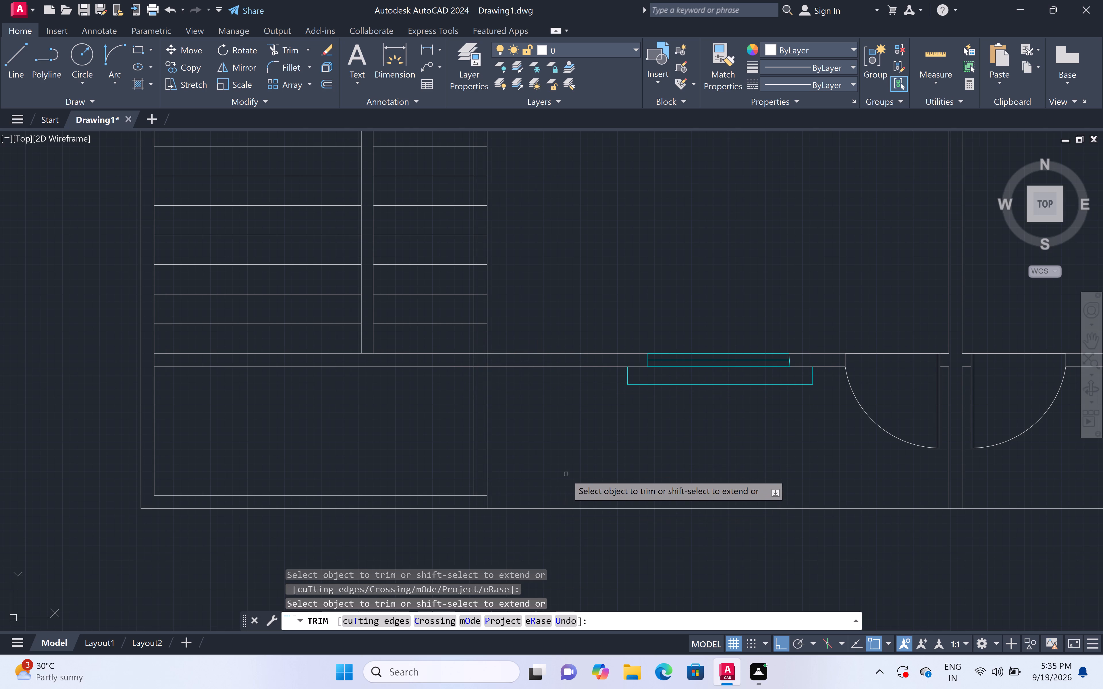
{"action": "scroll", "coordinate": [566, 474], "scroll_direction": "down", "scroll_amount": 2}
{"action": "scroll", "coordinate": [591, 489], "scroll_direction": "down", "scroll_amount": 1}
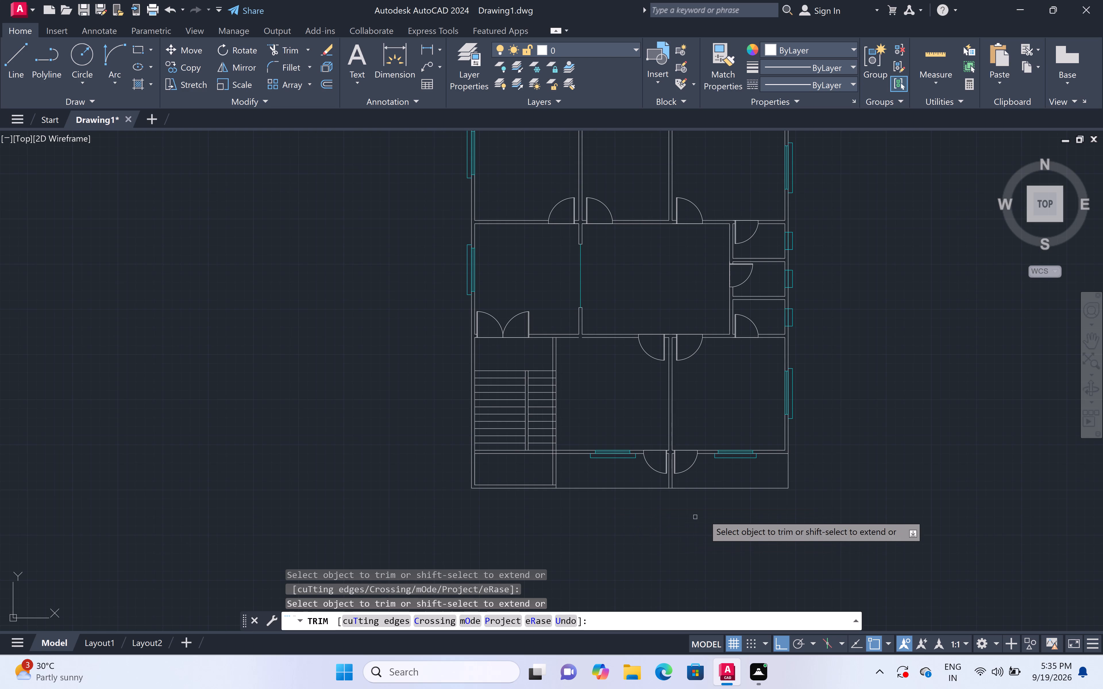
Trim away the two vertical lines dividing the stair flights, tread by tread, from the top tread to the foot of the stairs.
{"action": "scroll", "coordinate": [701, 510], "scroll_direction": "down", "scroll_amount": 1}
{"action": "scroll", "coordinate": [481, 469], "scroll_direction": "up", "scroll_amount": 1}
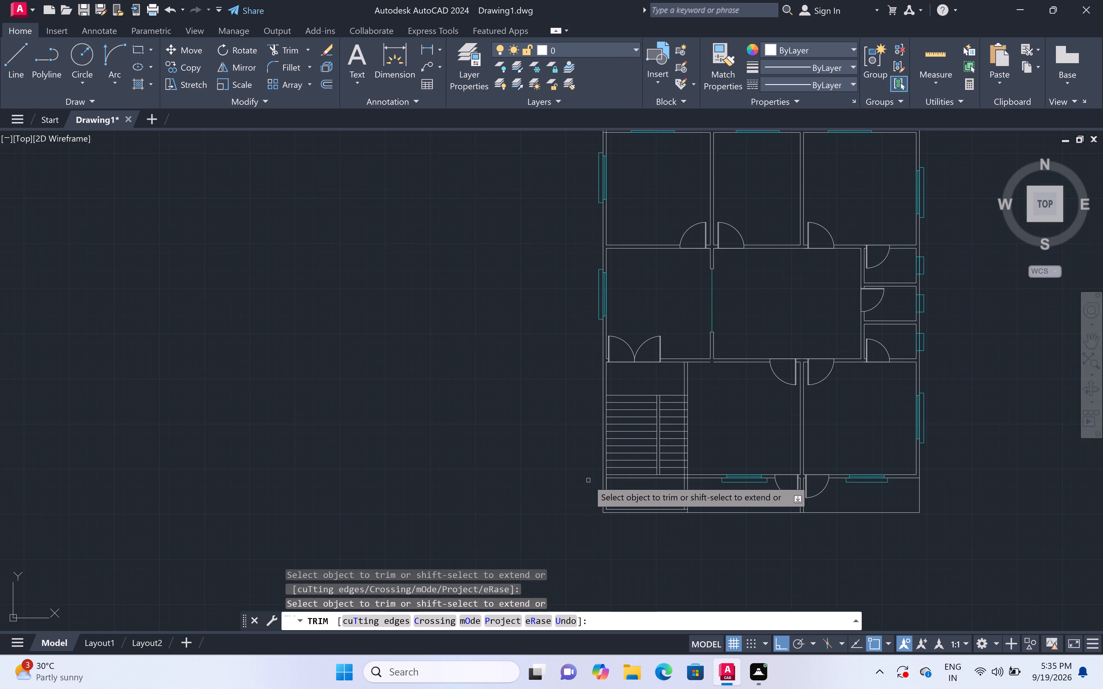
{"action": "key", "text": "Escape"}
{"action": "scroll", "coordinate": [666, 445], "scroll_direction": "up", "scroll_amount": 3}
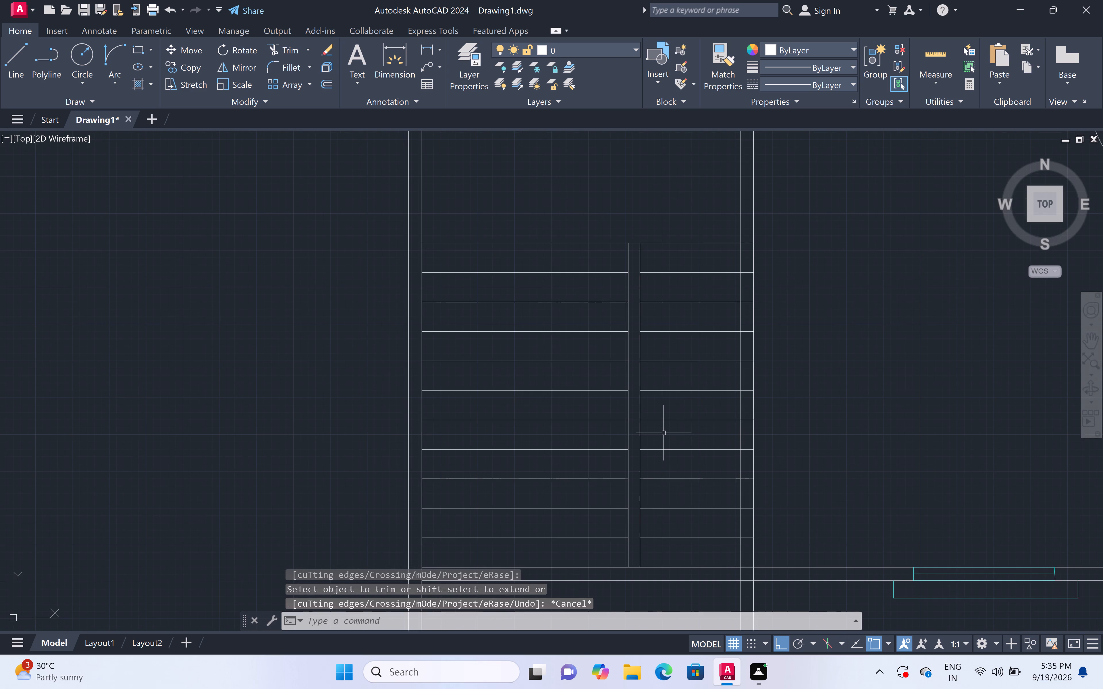
{"action": "type", "text": "tr"}
{"action": "key", "text": "space"}
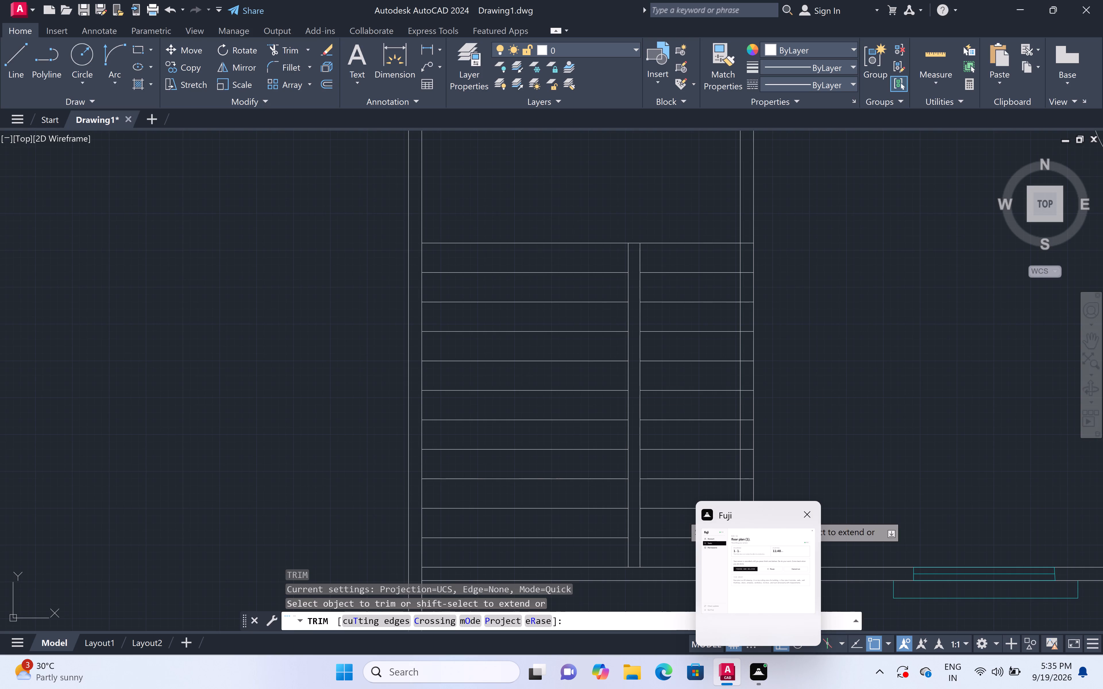
{"action": "scroll", "coordinate": [599, 368], "scroll_direction": "down", "scroll_amount": 1}
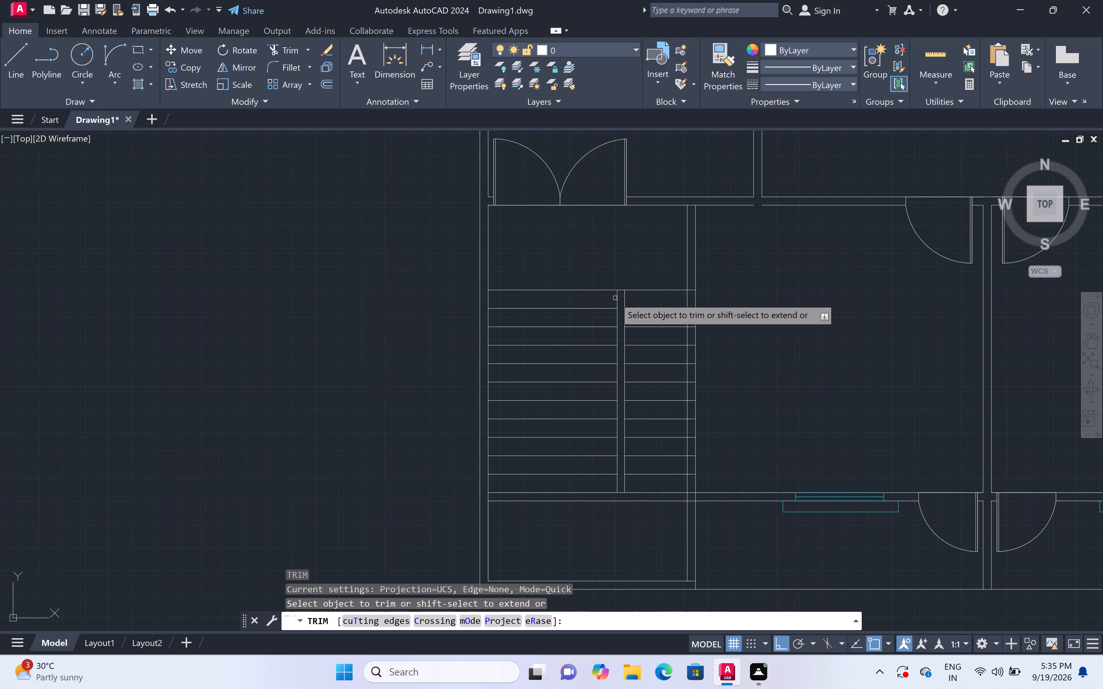
{"action": "left_click", "coordinate": [616, 299]}
{"action": "left_click", "coordinate": [624, 301]}
{"action": "left_click", "coordinate": [619, 315]}
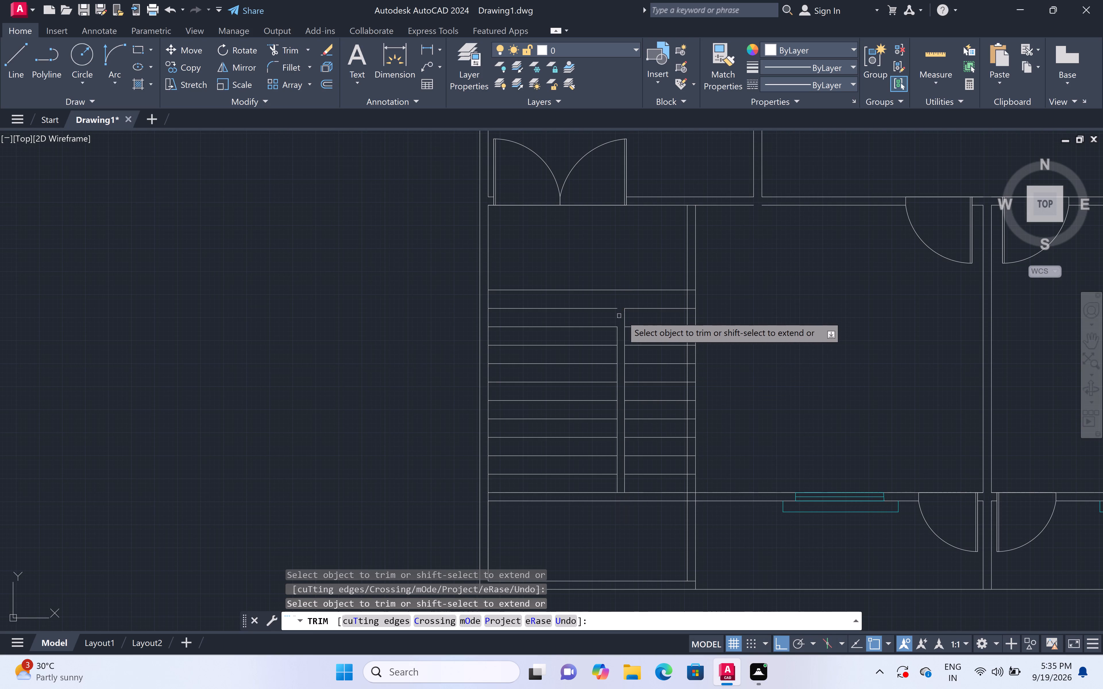
{"action": "left_click", "coordinate": [623, 318]}
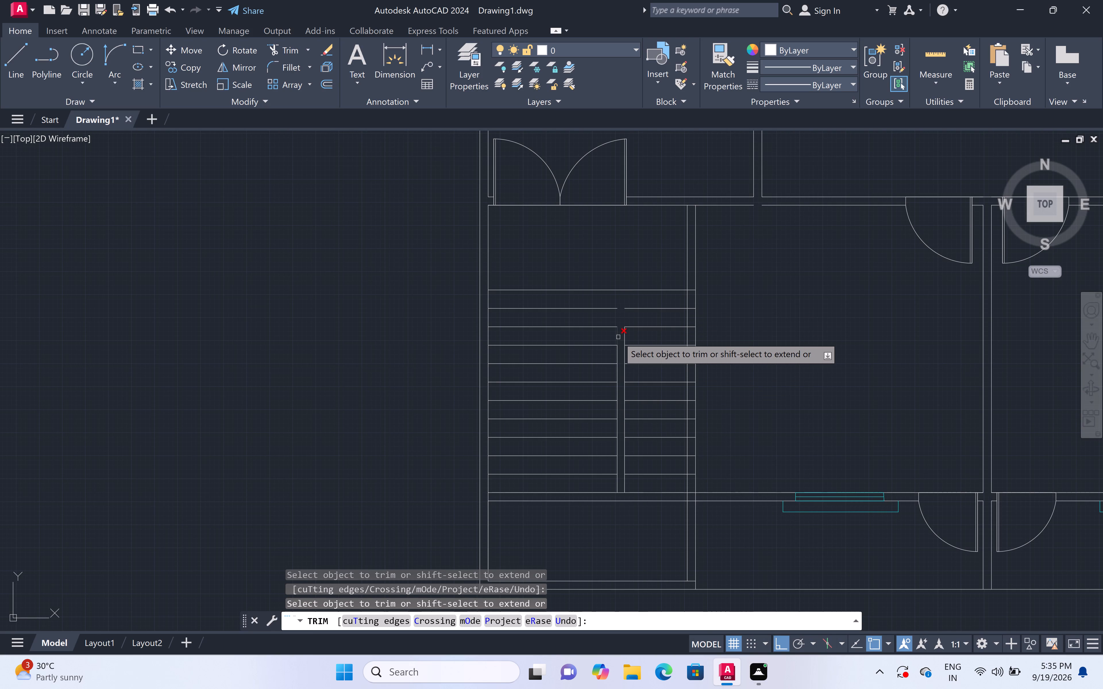
{"action": "left_click", "coordinate": [618, 337]}
{"action": "double_click", "coordinate": [624, 337]}
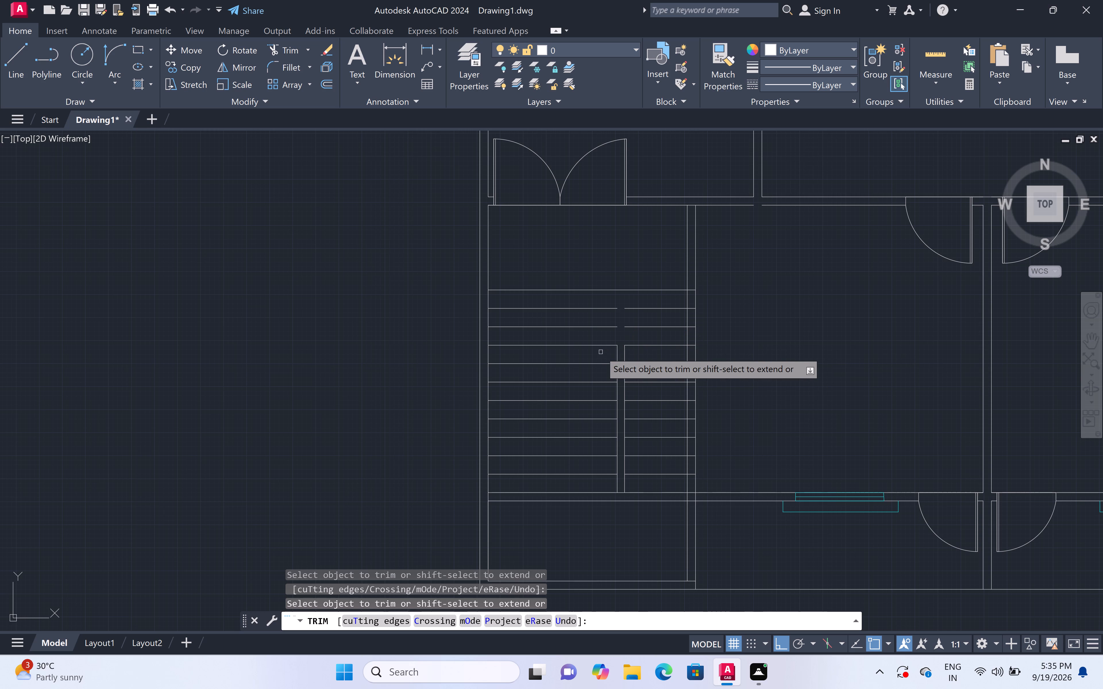
{"action": "left_click", "coordinate": [601, 355]}
{"action": "left_click", "coordinate": [653, 359]}
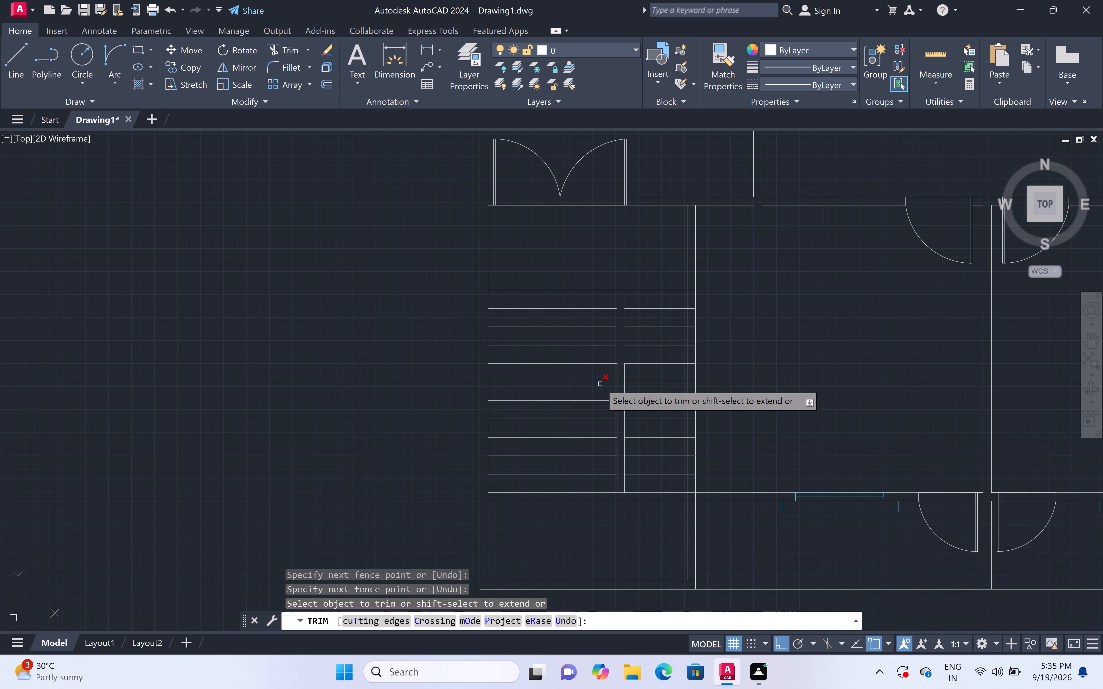
{"action": "left_click", "coordinate": [601, 373]}
{"action": "left_click", "coordinate": [670, 378]}
{"action": "left_click", "coordinate": [602, 393]}
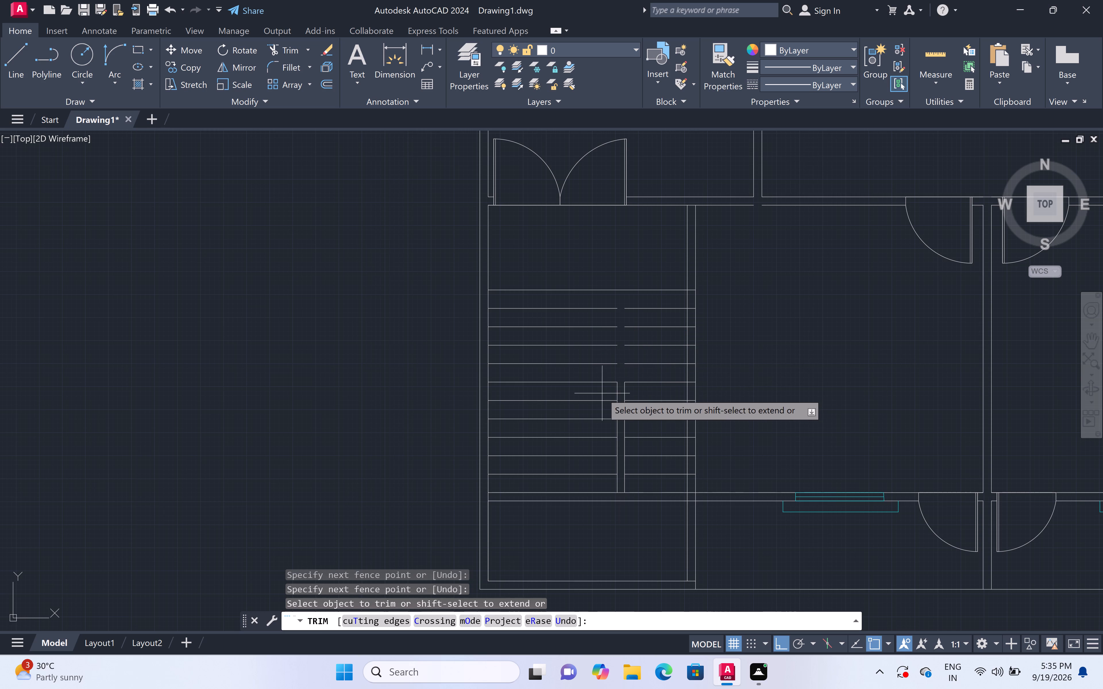
{"action": "double_click", "coordinate": [626, 393]}
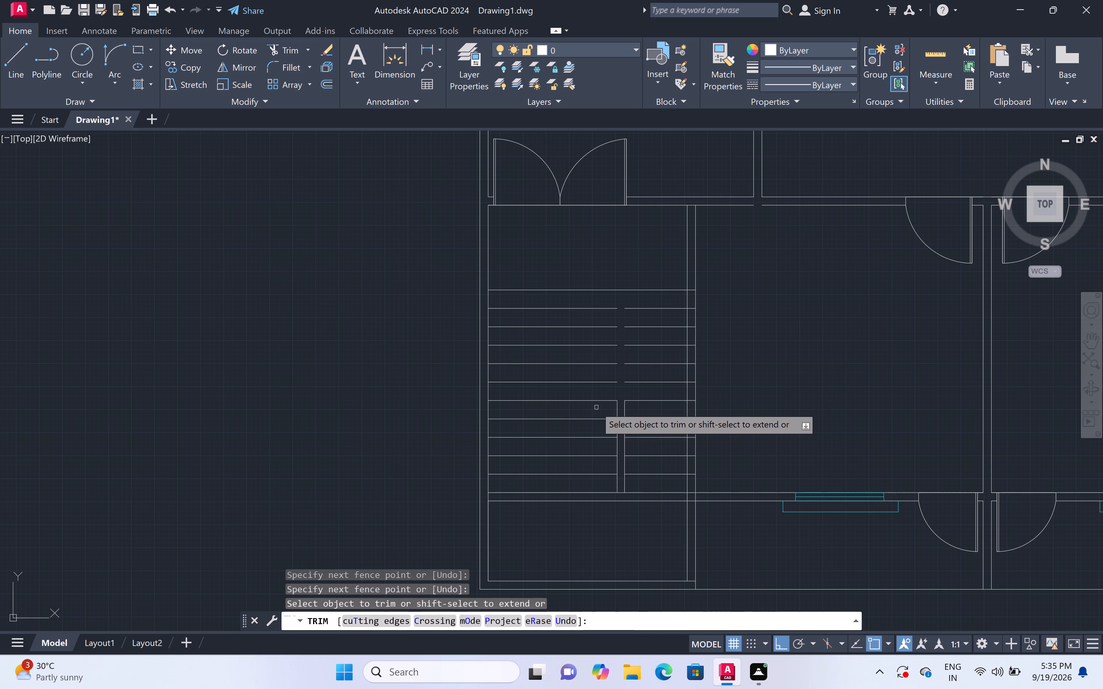
{"action": "left_click", "coordinate": [596, 407]}
{"action": "left_click", "coordinate": [668, 414]}
{"action": "left_click", "coordinate": [606, 432]}
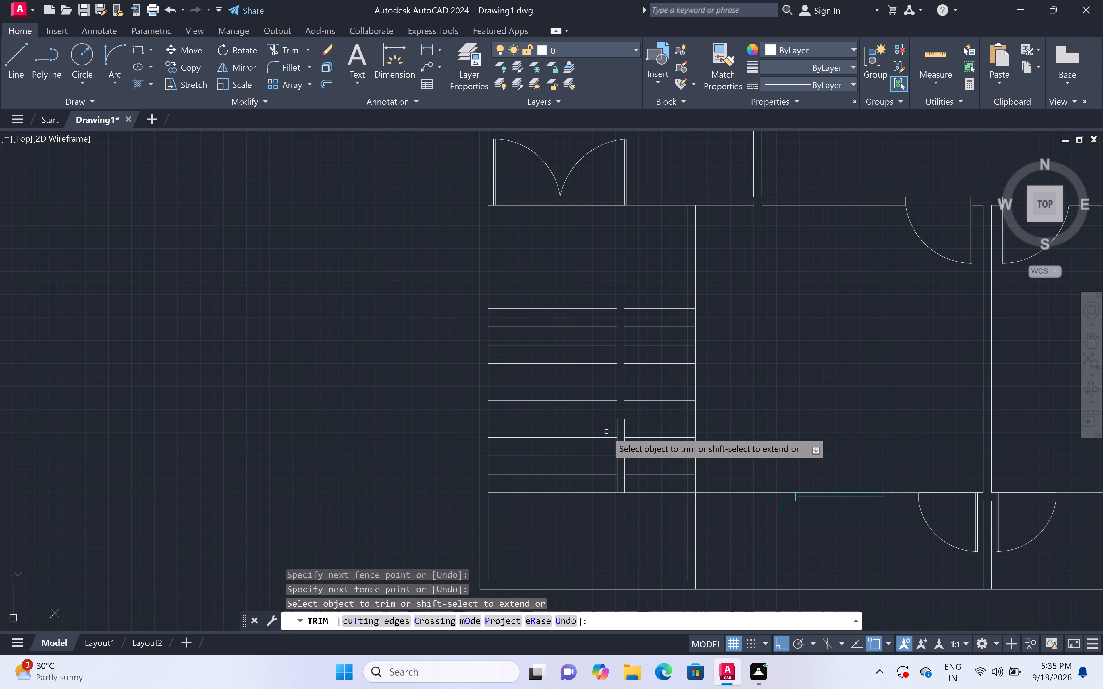
{"action": "left_click", "coordinate": [633, 431]}
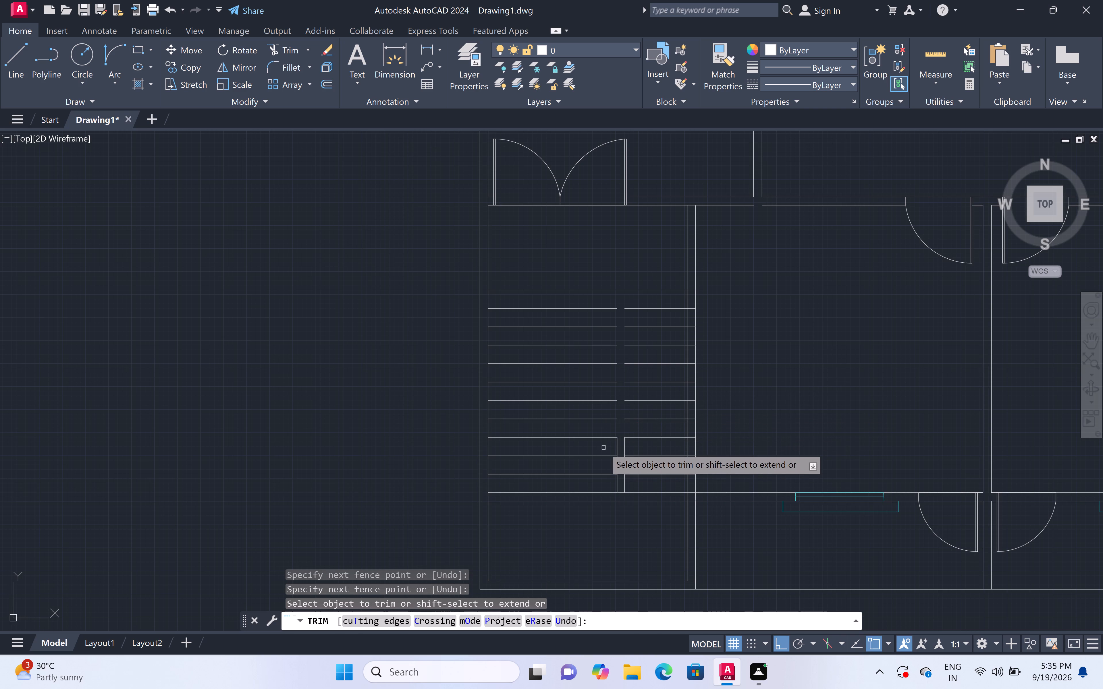
{"action": "left_click", "coordinate": [603, 448]}
{"action": "left_click", "coordinate": [642, 446]}
{"action": "left_click", "coordinate": [601, 464]}
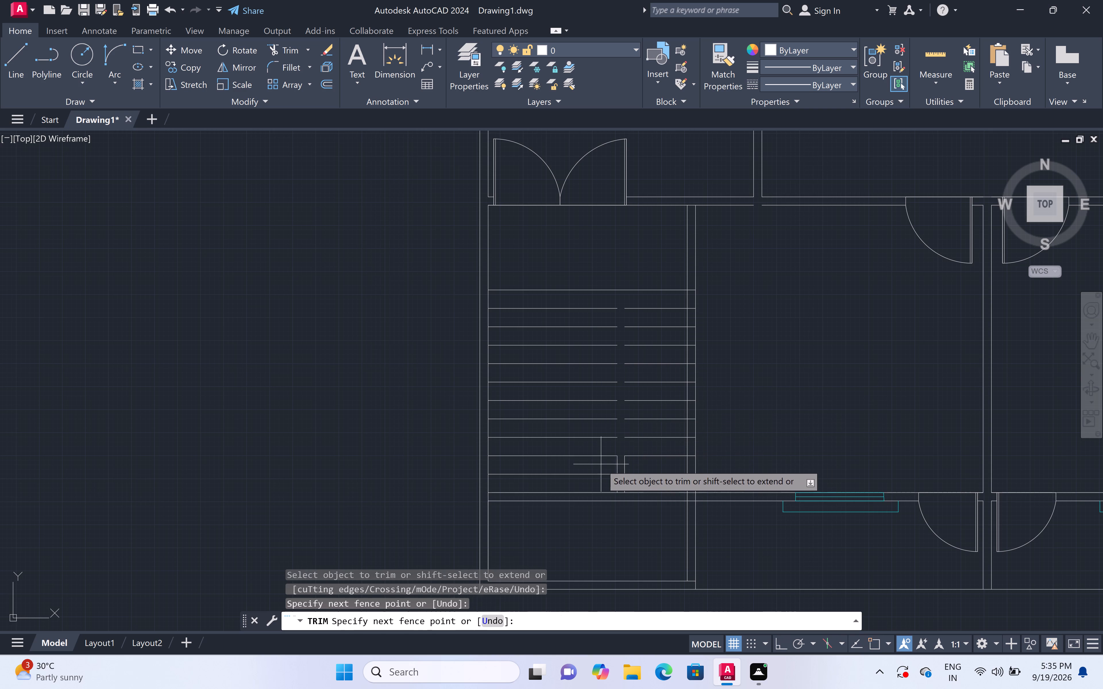
{"action": "left_click", "coordinate": [641, 466]}
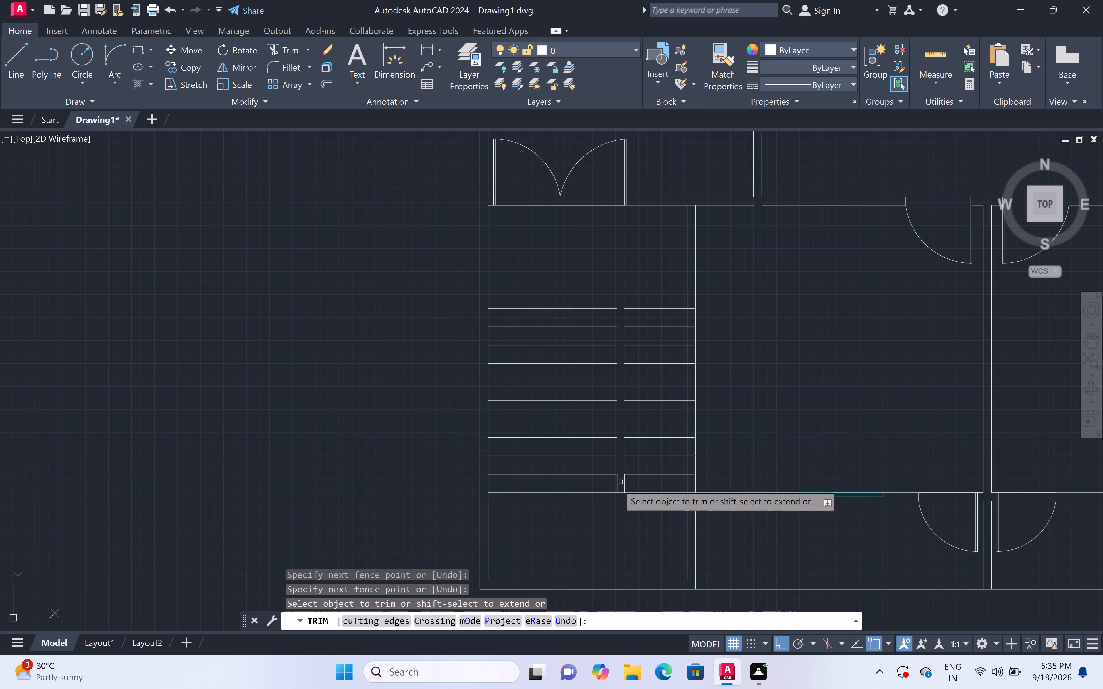
{"action": "left_click", "coordinate": [605, 481]}
{"action": "left_click", "coordinate": [642, 483]}
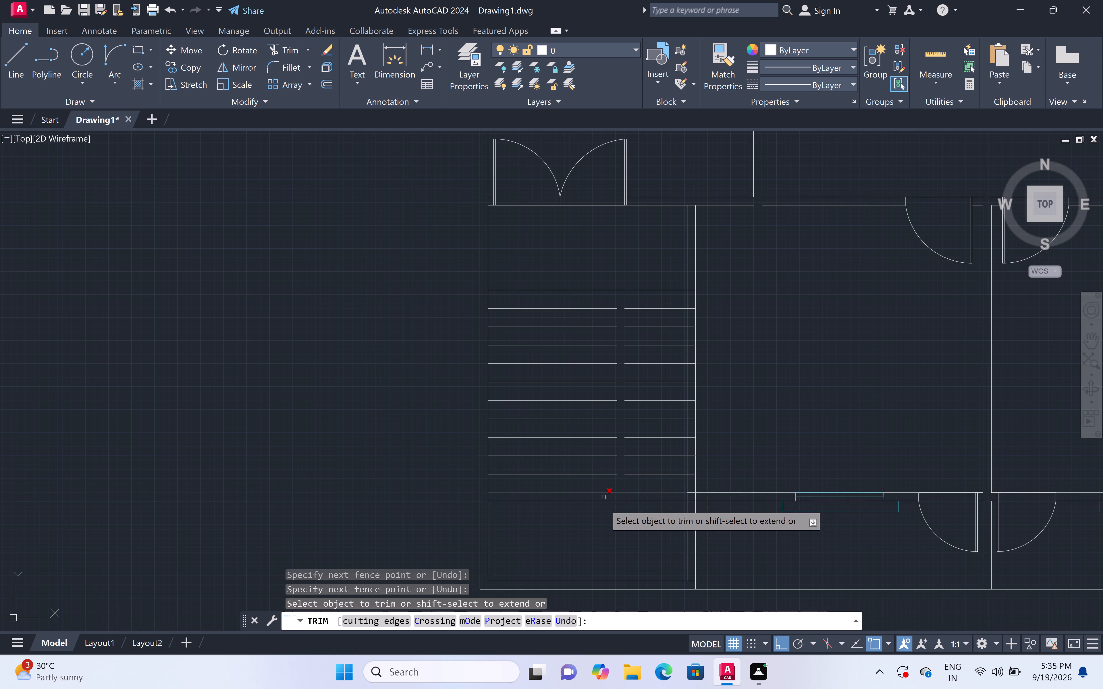
{"action": "key", "text": "Escape"}
Extend the stair treads across the central gap so each one runs continuously between the flights.
{"action": "key", "text": "e"}
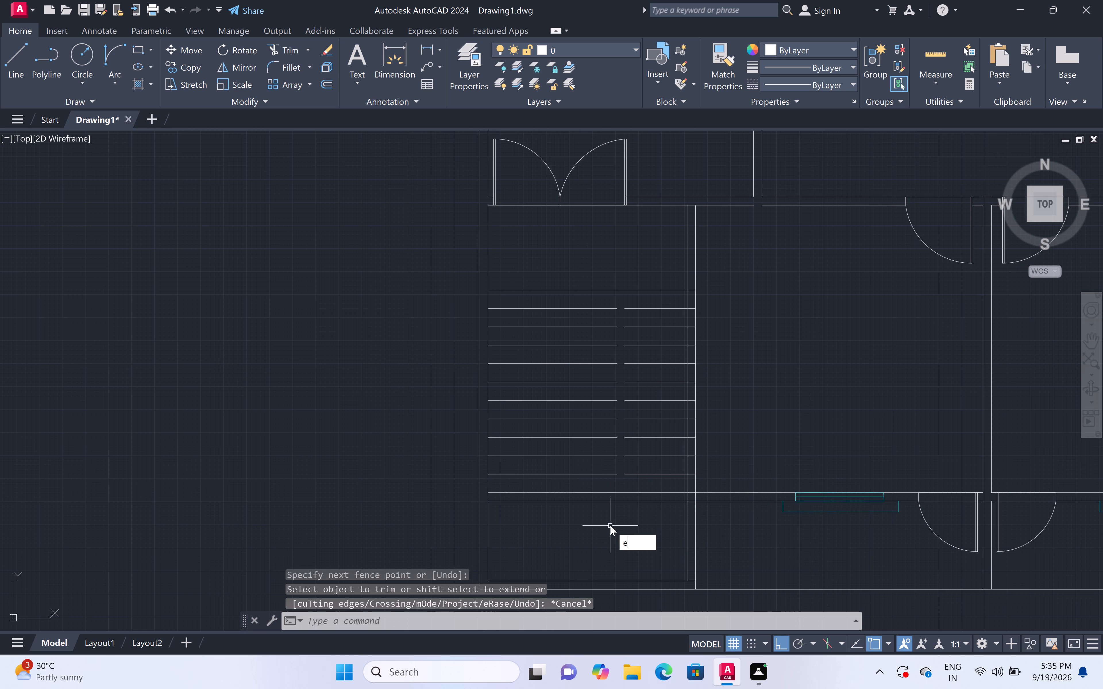
{"action": "key", "text": "x"}
{"action": "key", "text": "space"}
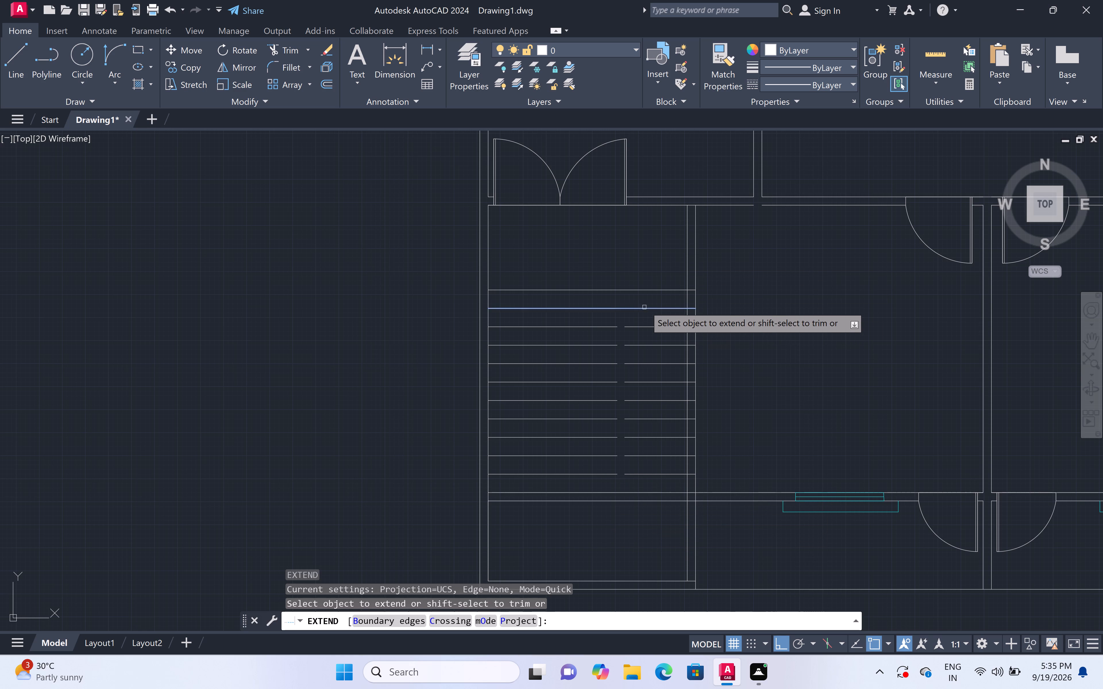
{"action": "double_click", "coordinate": [644, 303]}
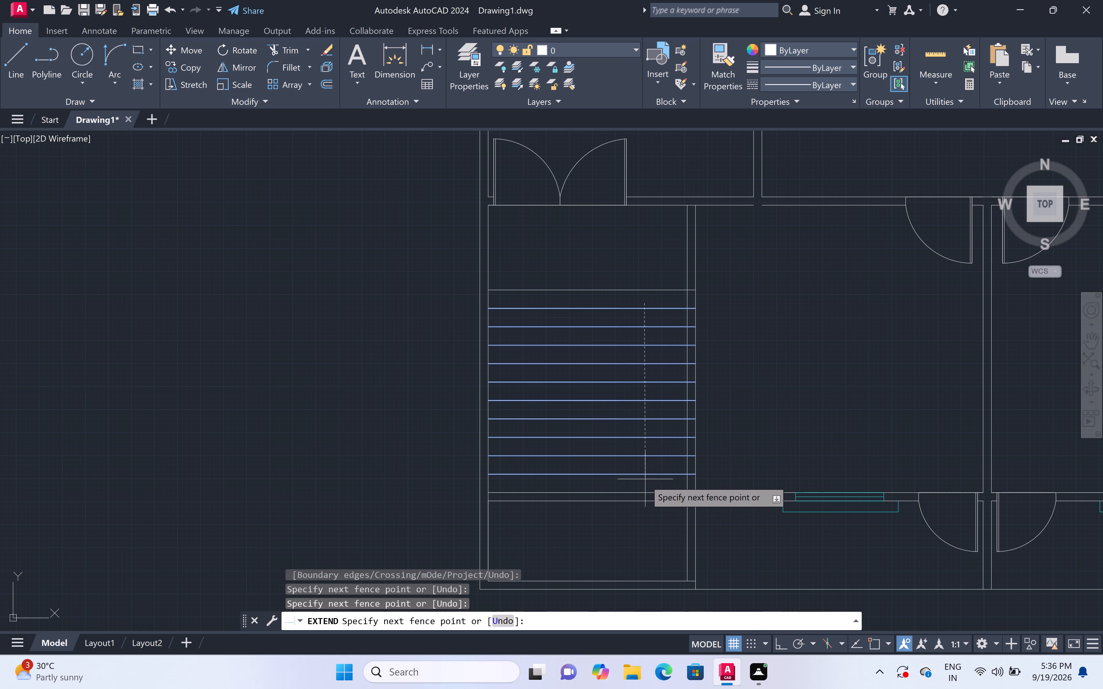
{"action": "left_click", "coordinate": [645, 480]}
{"action": "key", "text": "Escape"}
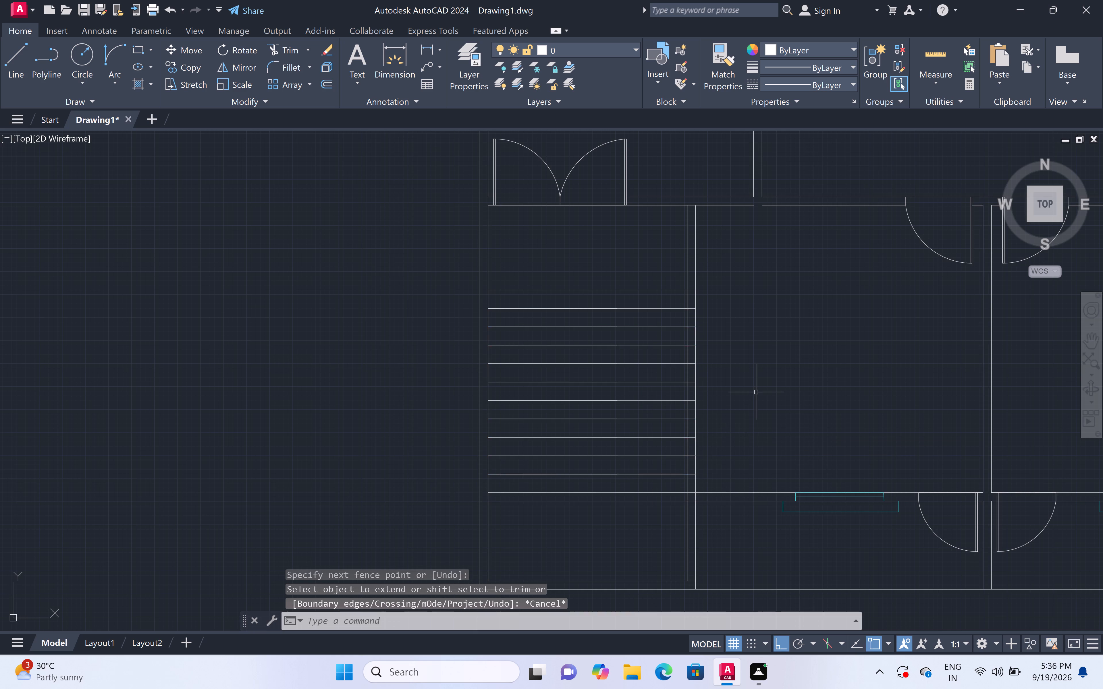
Trim the ends of the stair treads that cross the thickness of the stair's side wall.
{"action": "type", "text": "tr"}
{"action": "key", "text": "space"}
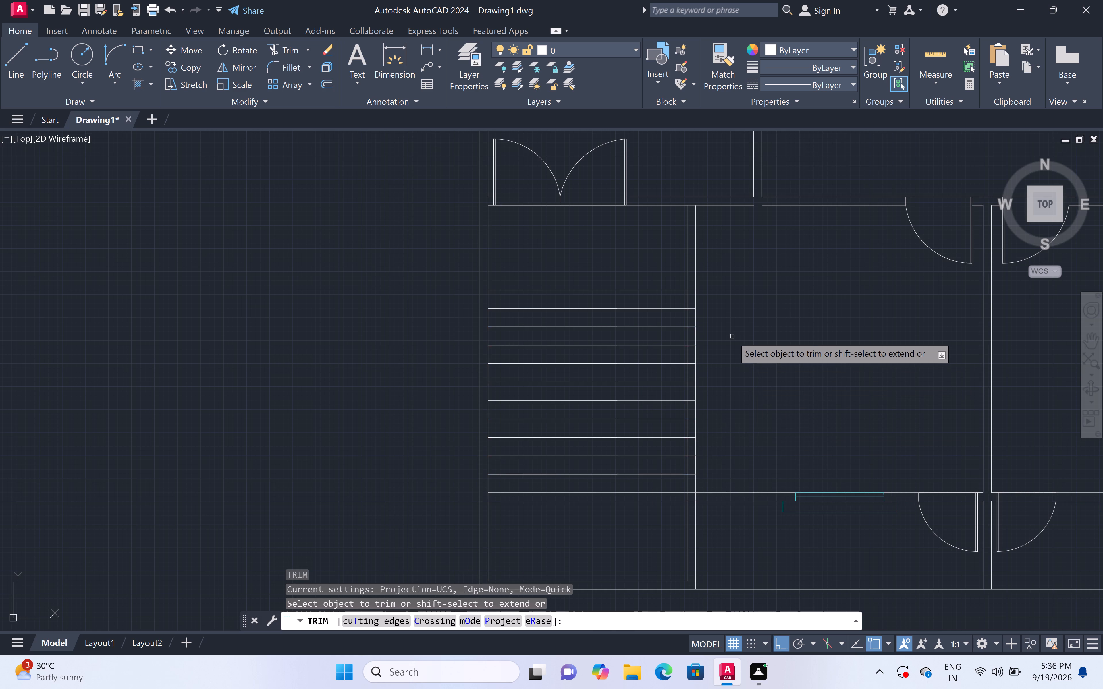
{"action": "left_click", "coordinate": [692, 283]}
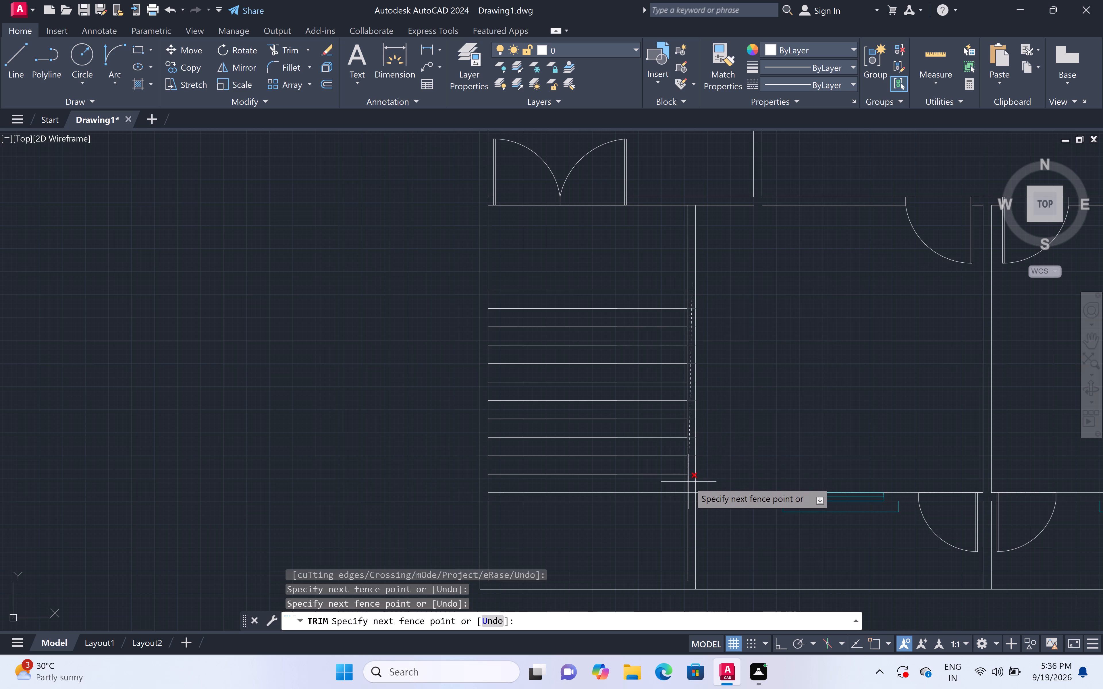
{"action": "scroll", "coordinate": [691, 486], "scroll_direction": "up", "scroll_amount": 5}
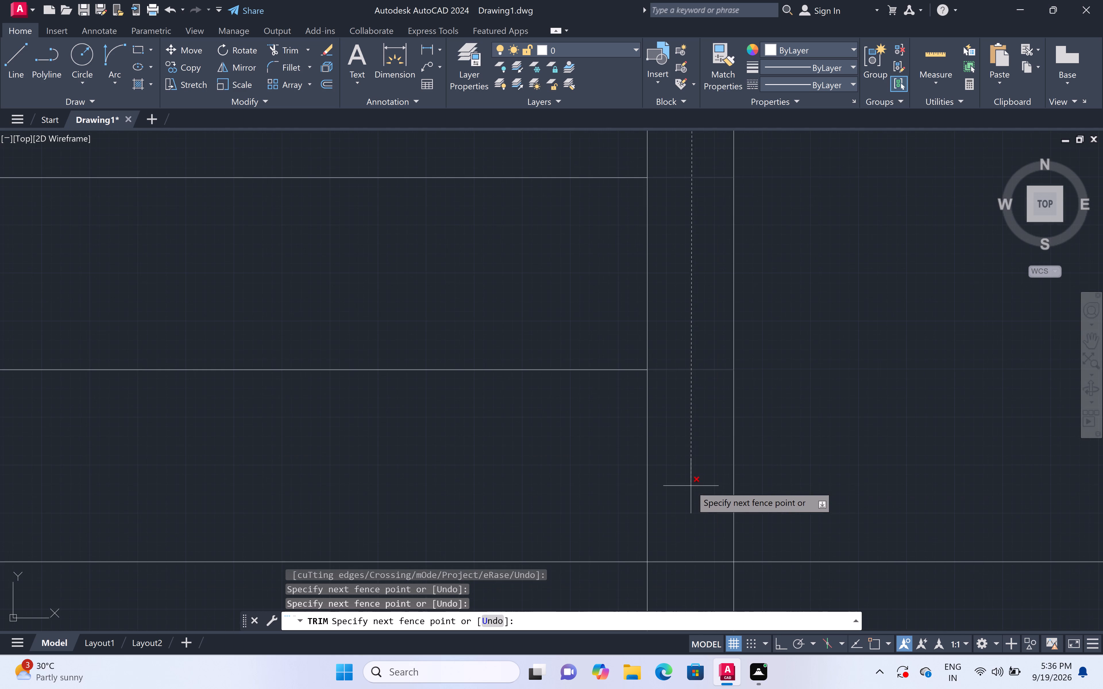
{"action": "left_click", "coordinate": [691, 487]}
{"action": "scroll", "coordinate": [692, 476], "scroll_direction": "down", "scroll_amount": 7}
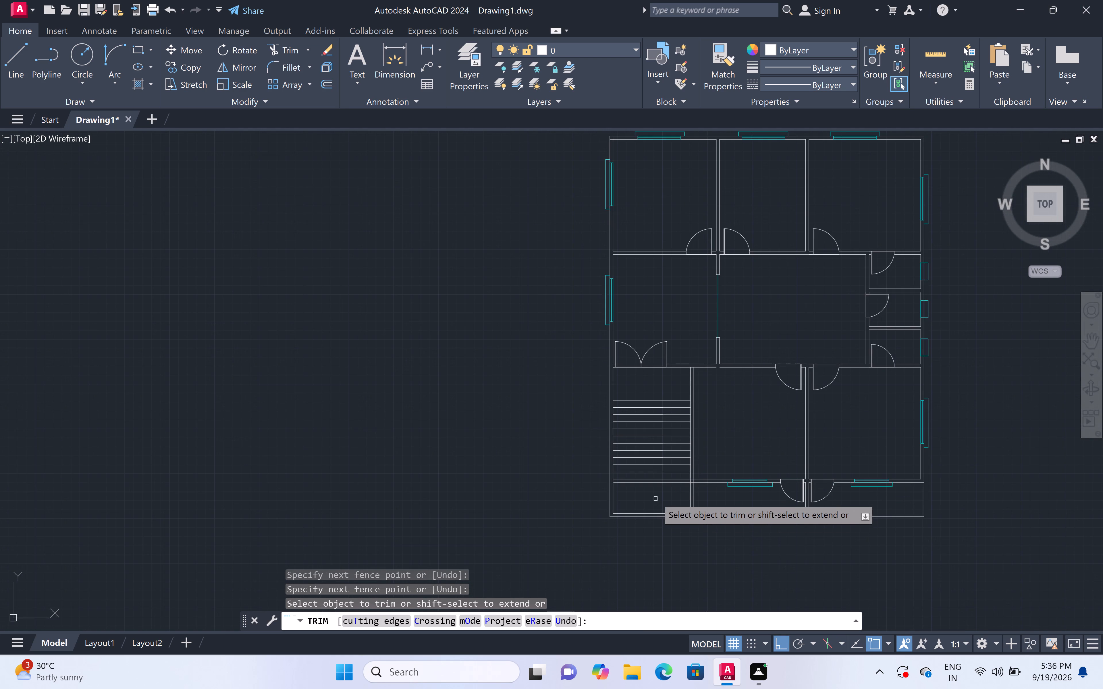
Trim the lower wall line below the last tread and both horizontal line pieces crossing the side wall at the stair foot.
{"action": "scroll", "coordinate": [656, 492], "scroll_direction": "up", "scroll_amount": 3}
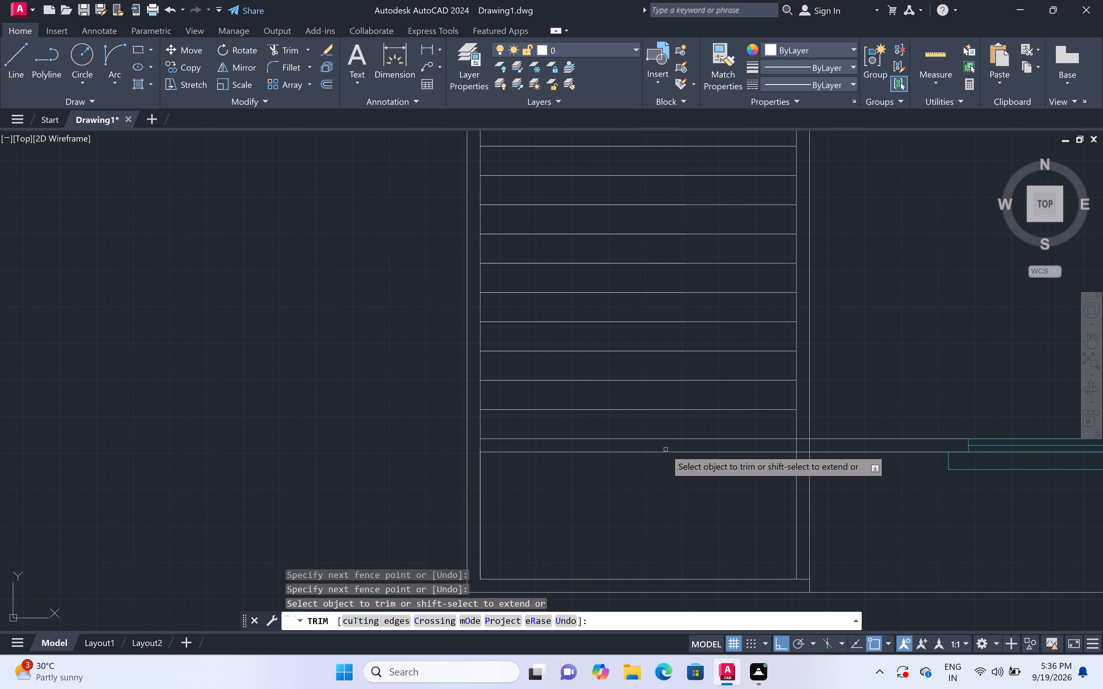
{"action": "left_click", "coordinate": [666, 454]}
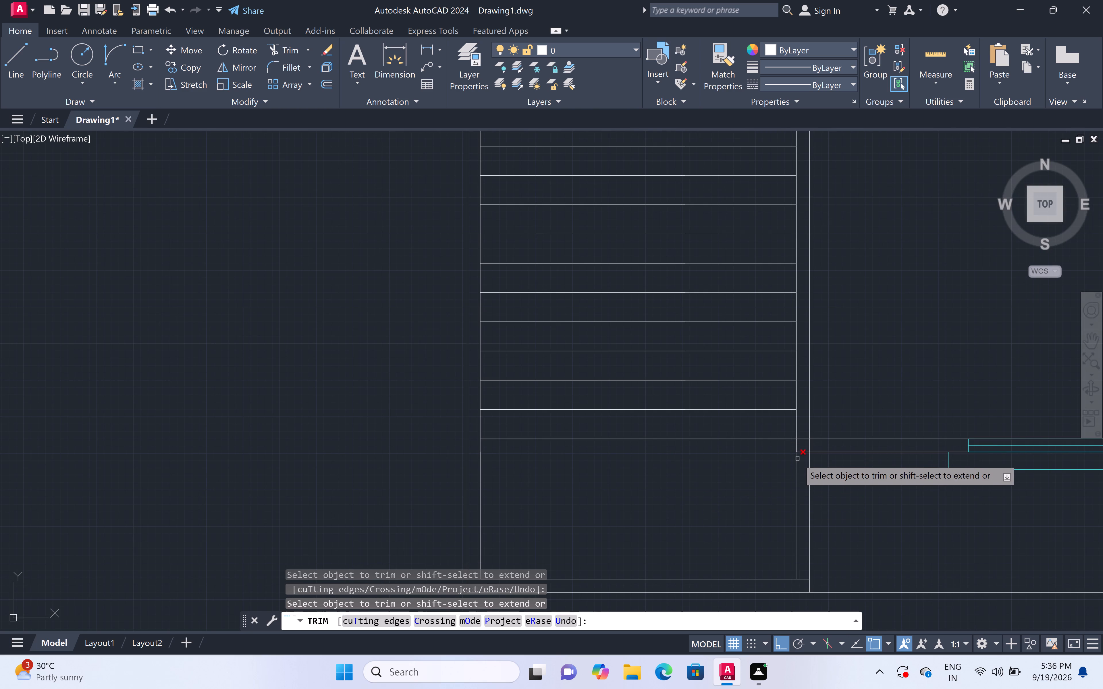
{"action": "triple_click", "coordinate": [803, 453]}
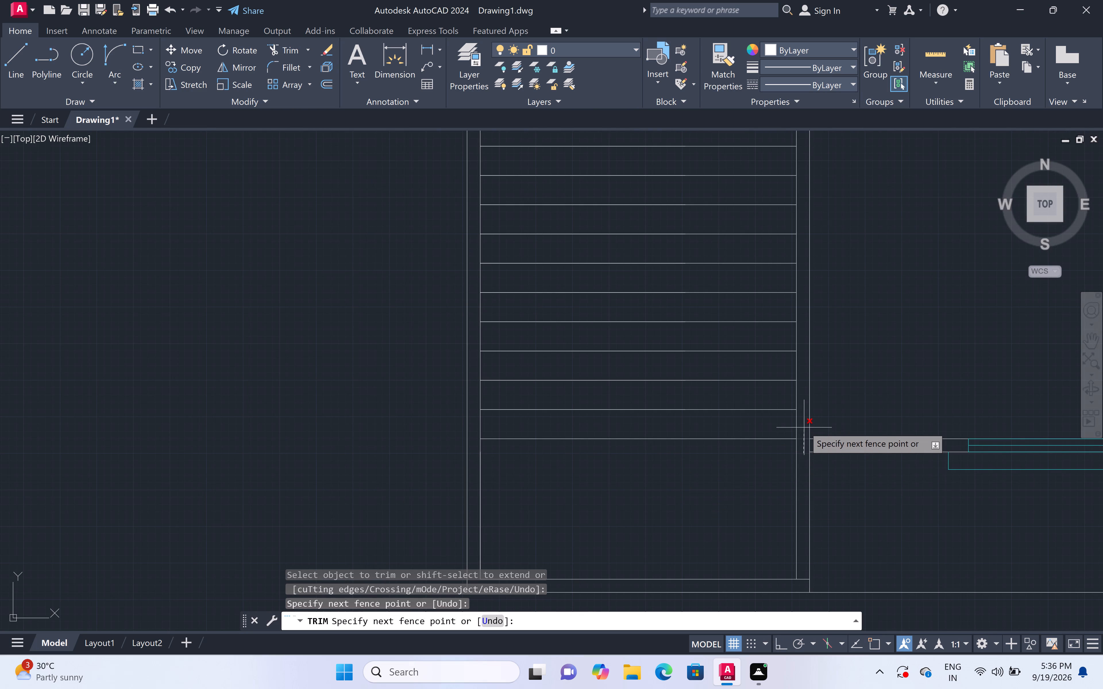
{"action": "left_click", "coordinate": [804, 427]}
{"action": "scroll", "coordinate": [804, 426], "scroll_direction": "down", "scroll_amount": 2}
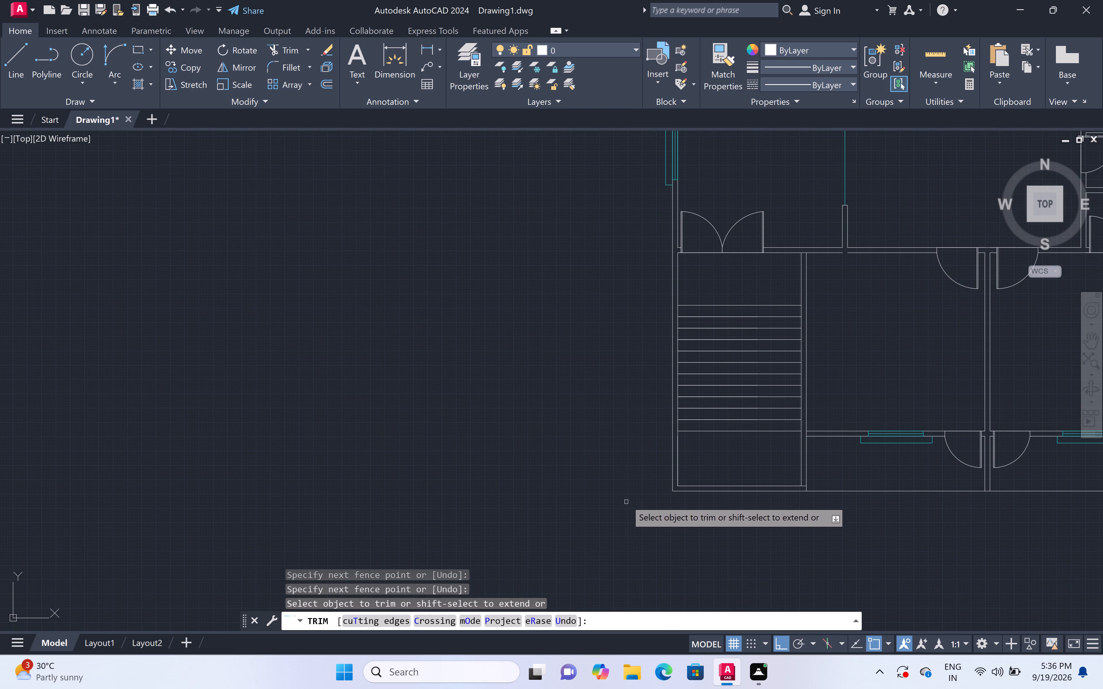
{"action": "key", "text": "Escape"}
Draw a vertical centre line through the stairs from the top tread's midpoint to the bottom tread's midpoint.
{"action": "key", "text": "l"}
{"action": "key", "text": "space"}
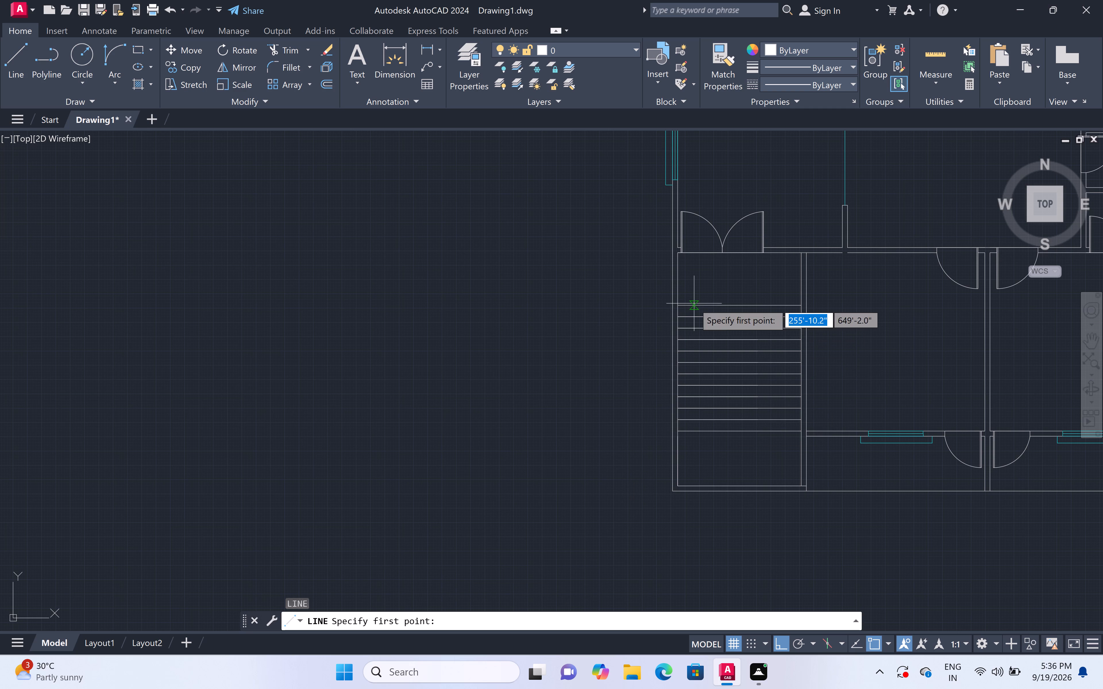
{"action": "left_click", "coordinate": [735, 304]}
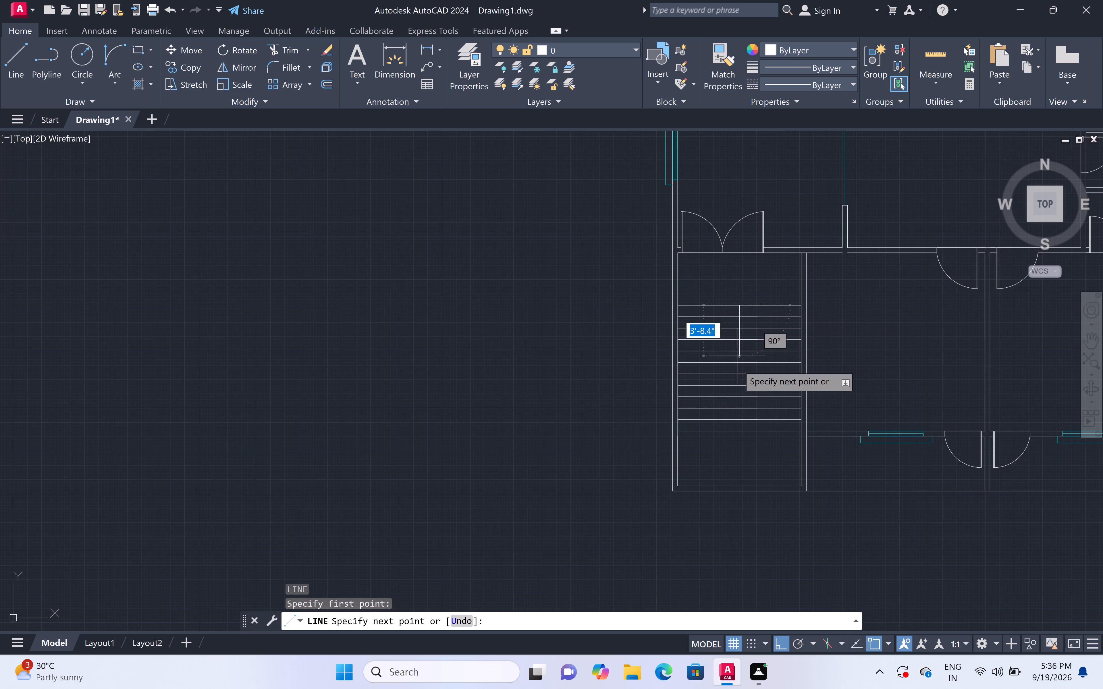
{"action": "left_click", "coordinate": [743, 434]}
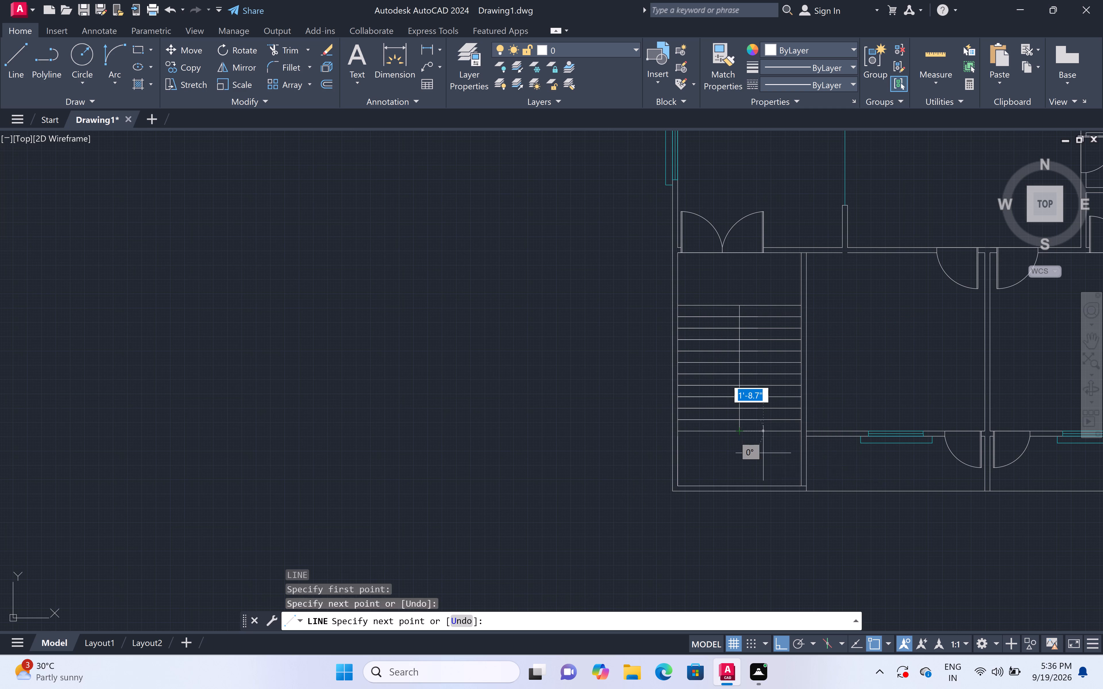
{"action": "key", "text": "Escape"}
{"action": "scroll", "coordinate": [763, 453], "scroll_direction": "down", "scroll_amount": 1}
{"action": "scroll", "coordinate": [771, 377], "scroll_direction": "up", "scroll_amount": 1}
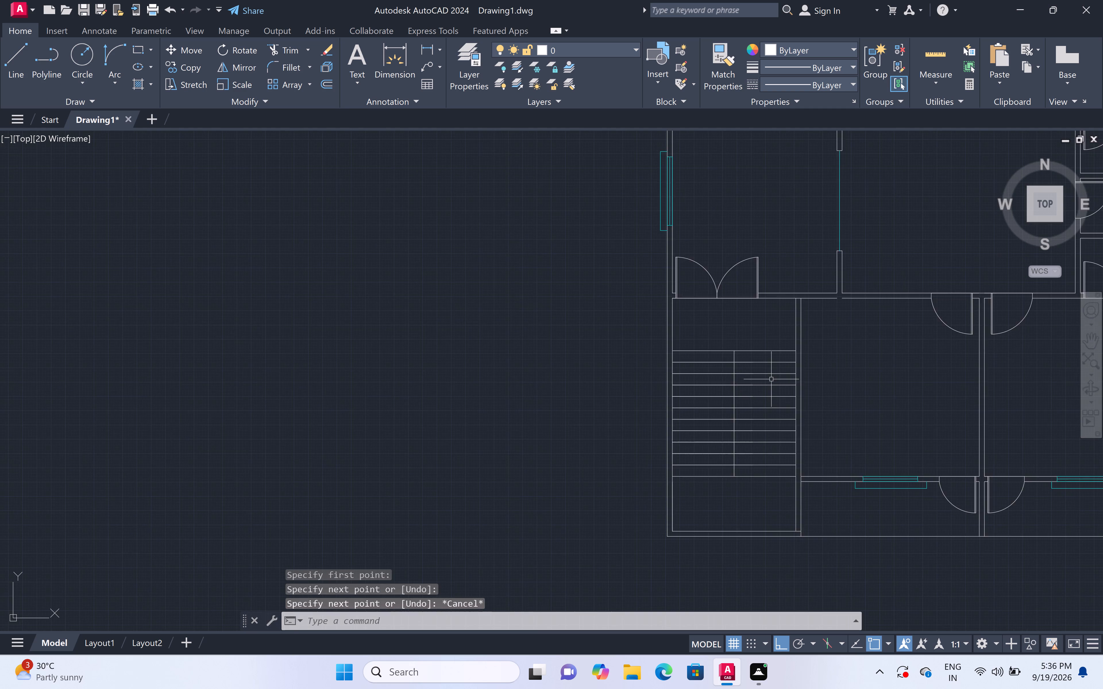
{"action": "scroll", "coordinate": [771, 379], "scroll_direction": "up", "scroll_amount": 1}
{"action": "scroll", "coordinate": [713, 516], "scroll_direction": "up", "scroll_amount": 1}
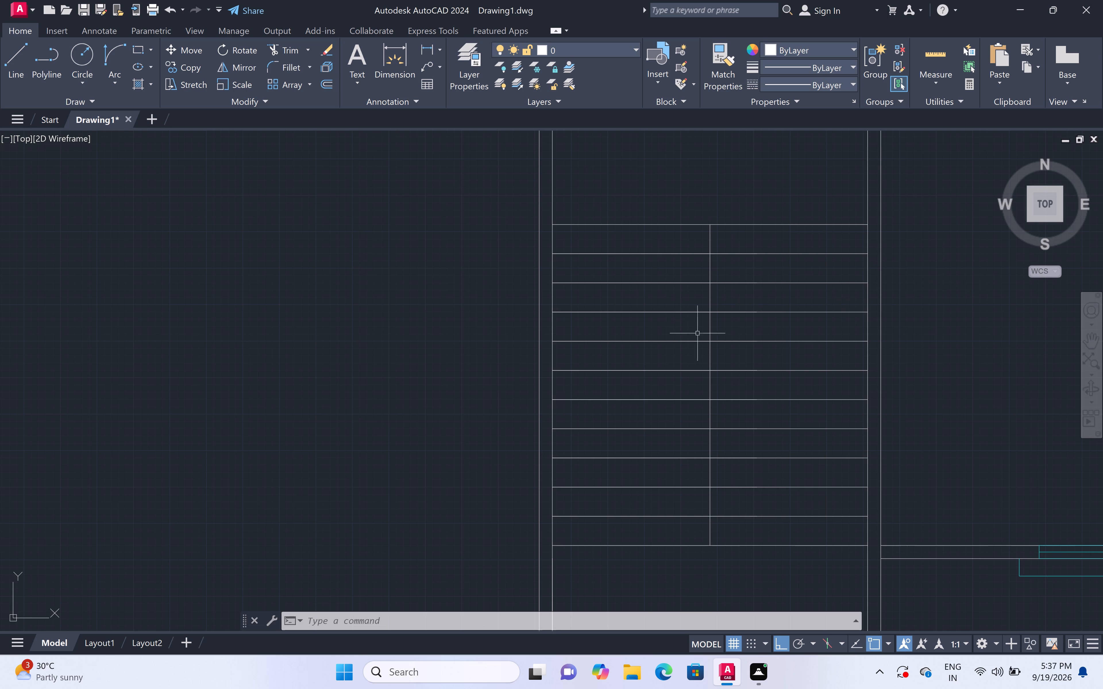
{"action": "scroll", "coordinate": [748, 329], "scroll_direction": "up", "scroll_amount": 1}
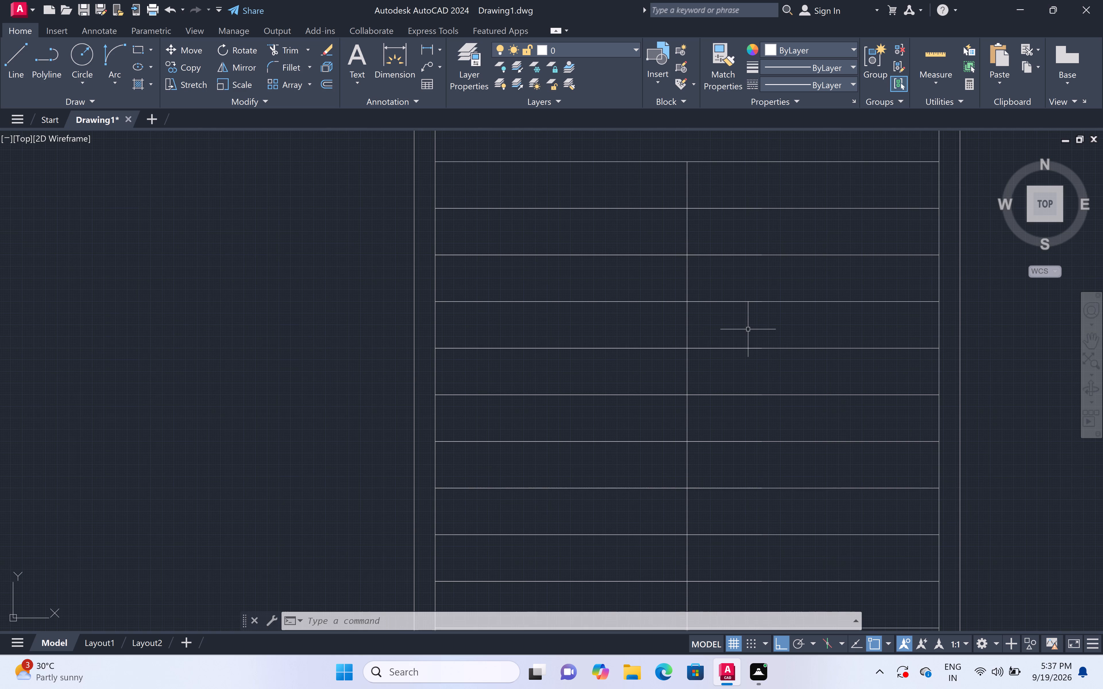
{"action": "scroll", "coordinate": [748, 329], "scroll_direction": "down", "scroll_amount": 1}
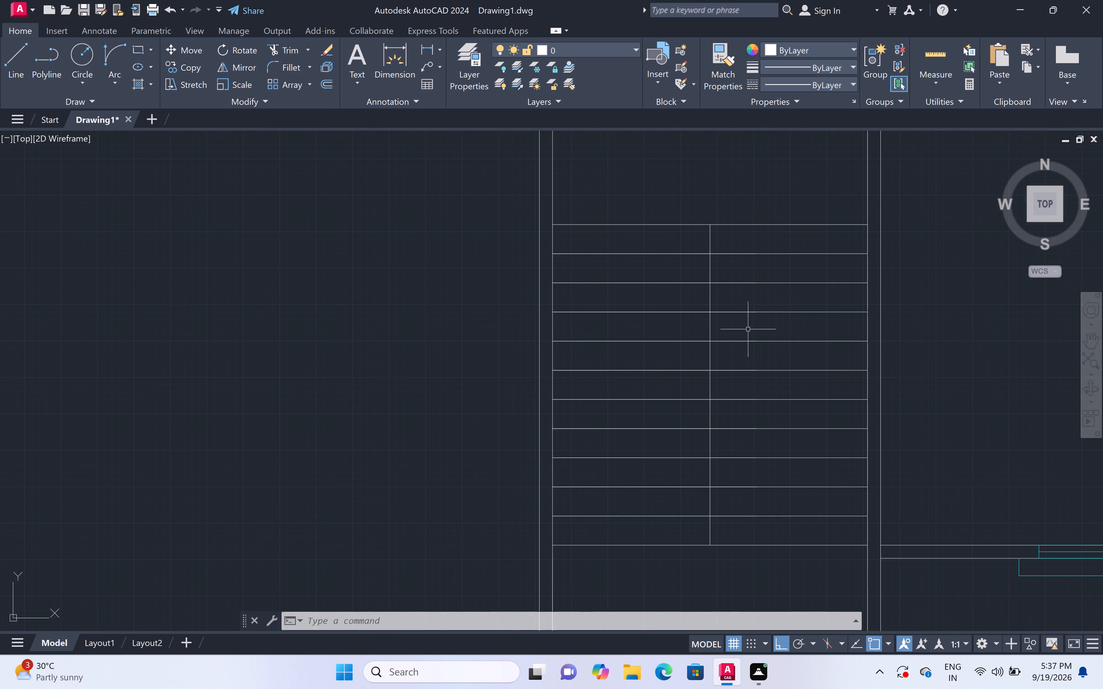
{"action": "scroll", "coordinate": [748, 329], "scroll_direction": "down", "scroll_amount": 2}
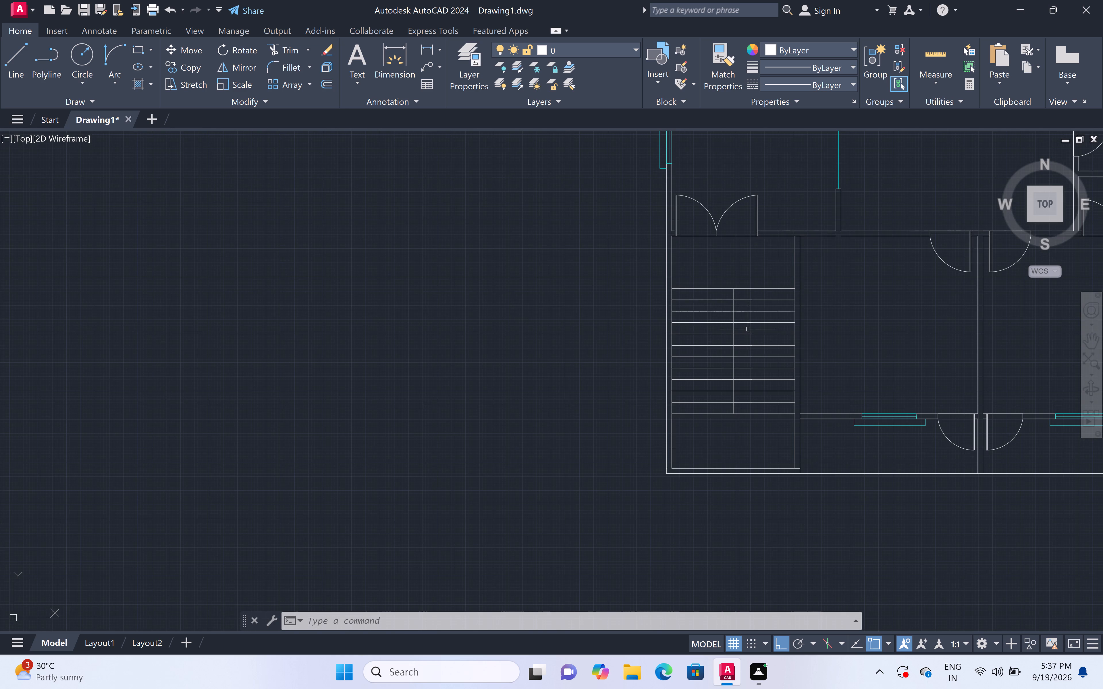
Offset the vertical centre line of the stairs 2" to each side.
{"action": "scroll", "coordinate": [748, 329], "scroll_direction": "down", "scroll_amount": 2}
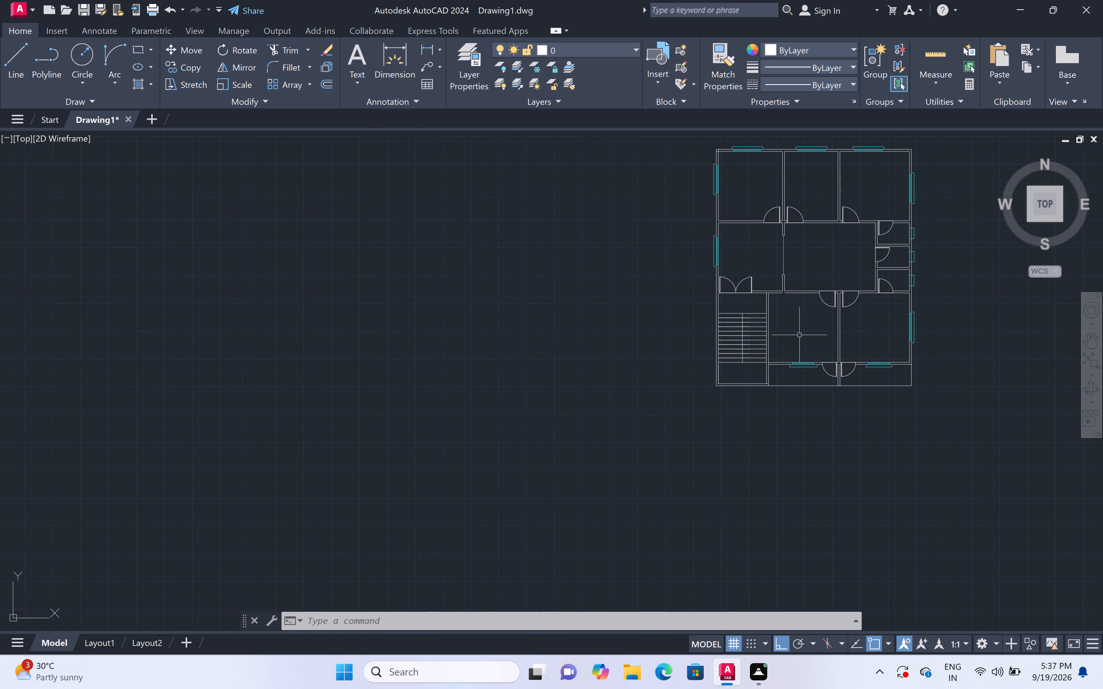
{"action": "scroll", "coordinate": [751, 345], "scroll_direction": "up", "scroll_amount": 3}
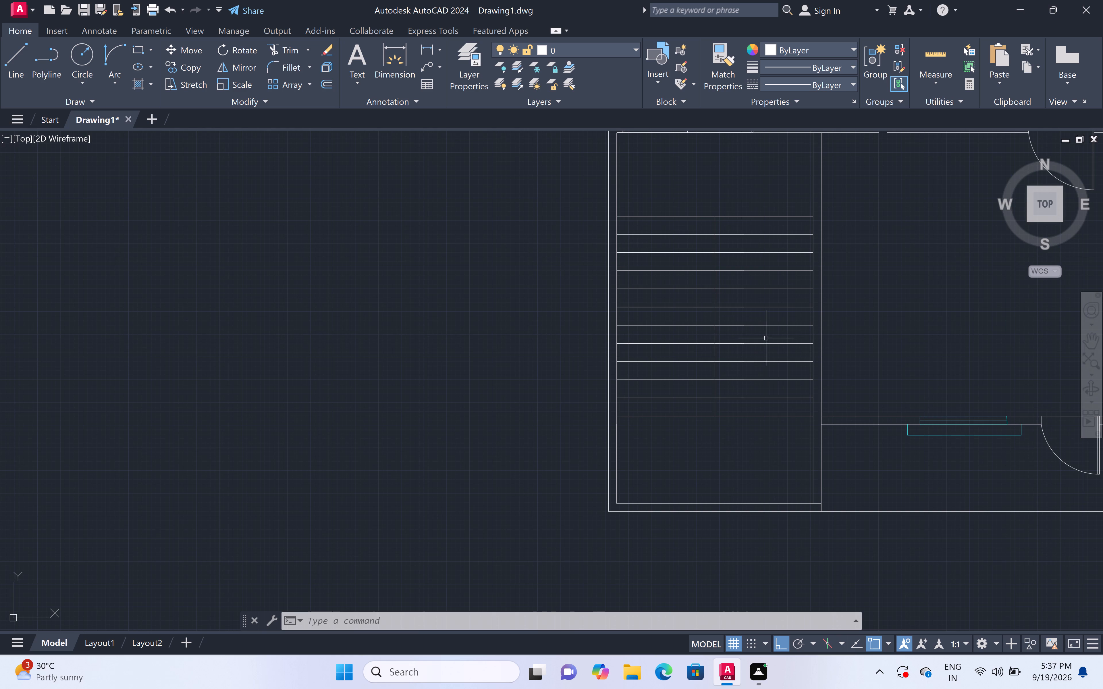
{"action": "key", "text": "o"}
{"action": "key", "text": "f"}
{"action": "type", "text": "f"}
{"action": "key", "text": "space"}
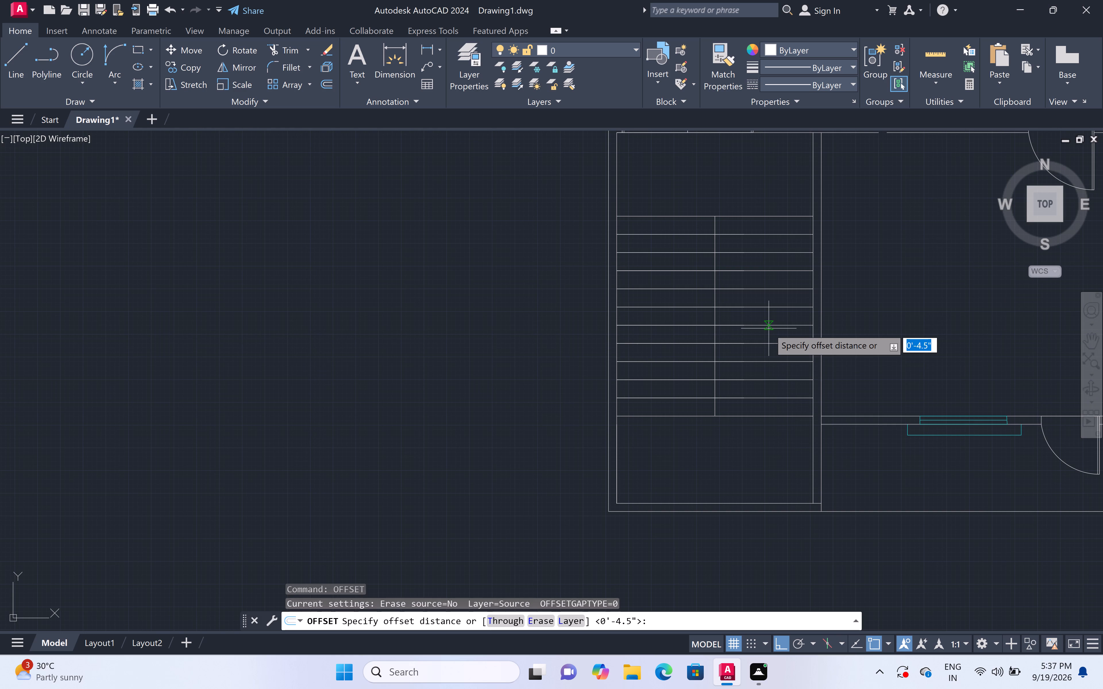
{"action": "key", "text": "2"}
{"action": "key", "text": "shift+quotedbl"}
{"action": "key", "text": "space"}
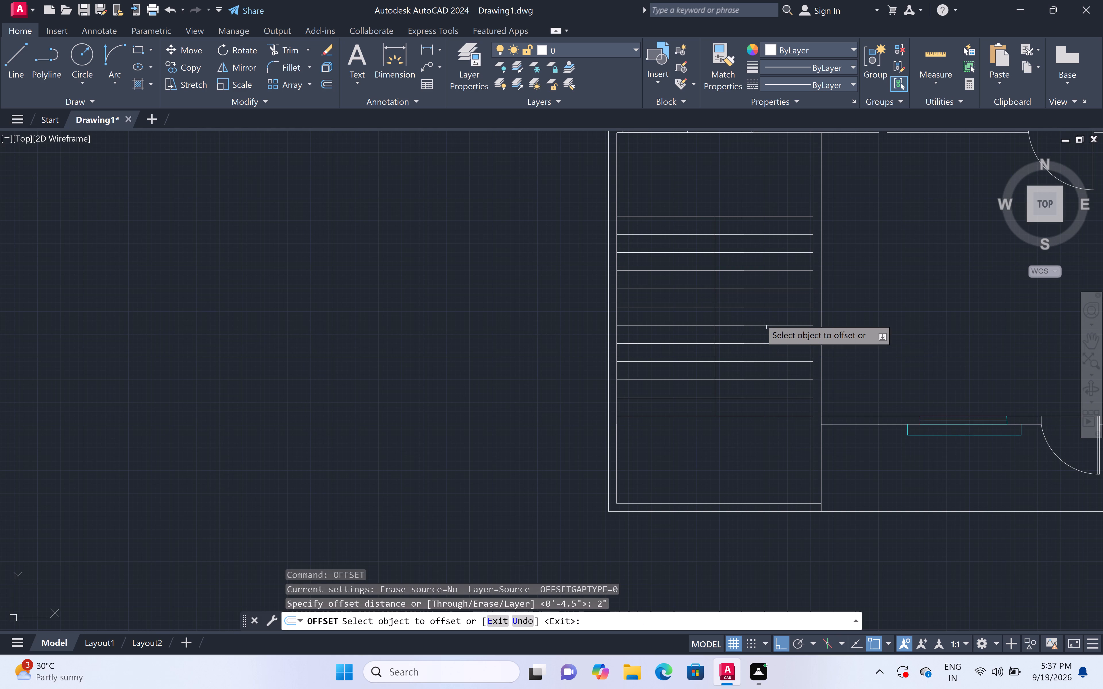
{"action": "left_click", "coordinate": [714, 320]}
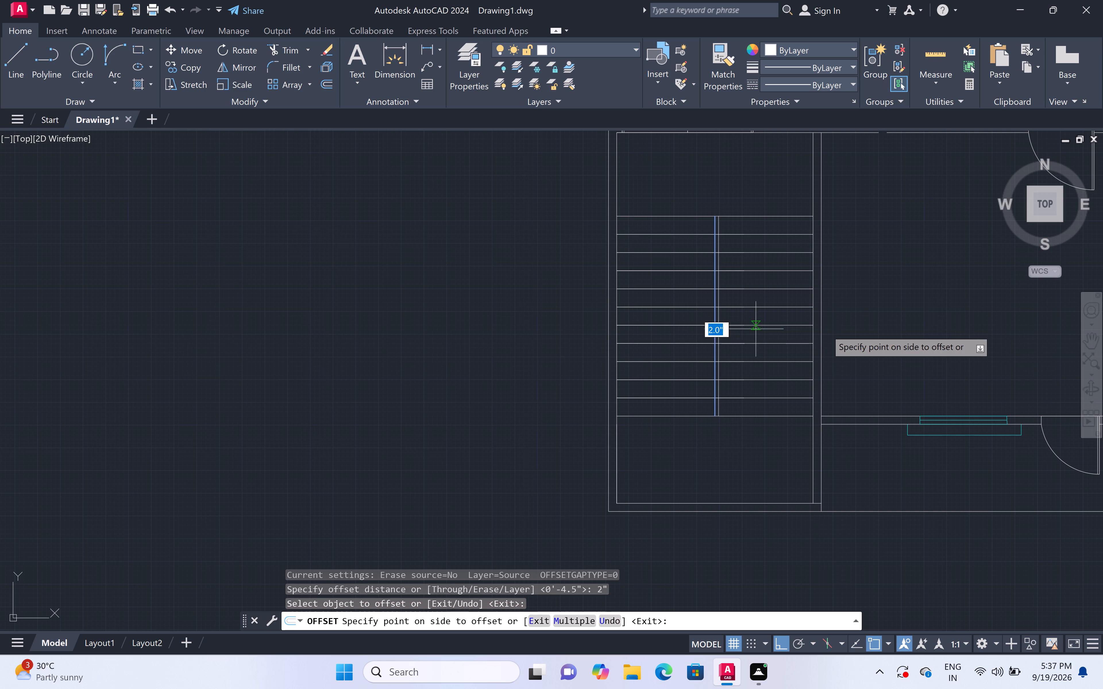
{"action": "left_click", "coordinate": [827, 330]}
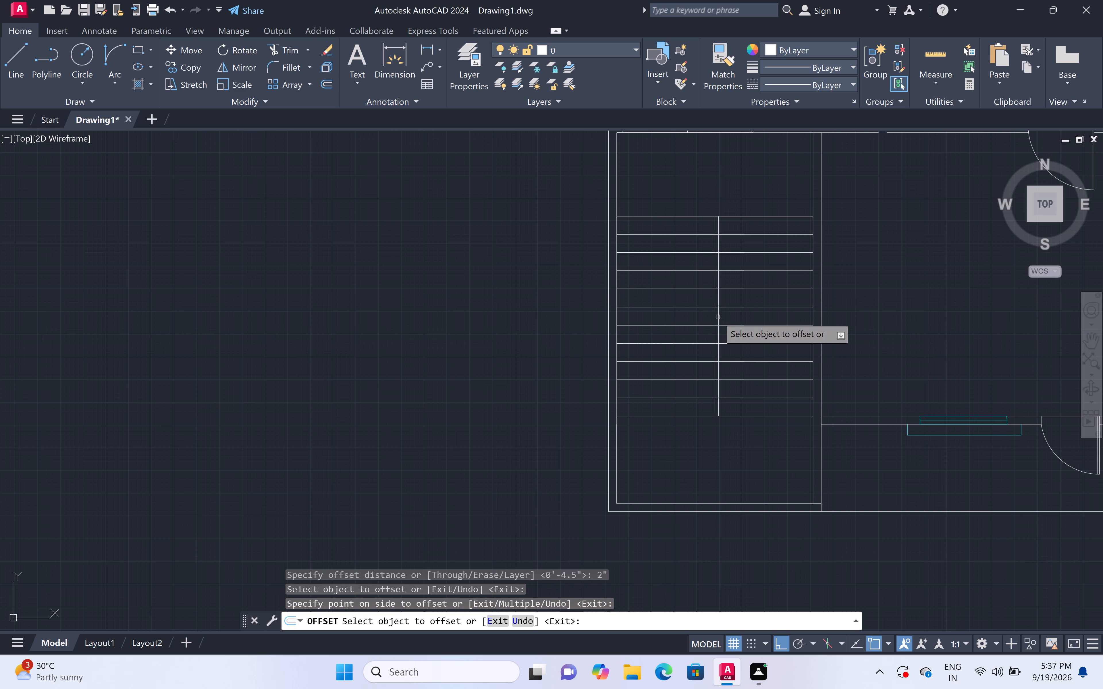
{"action": "left_click", "coordinate": [715, 315]}
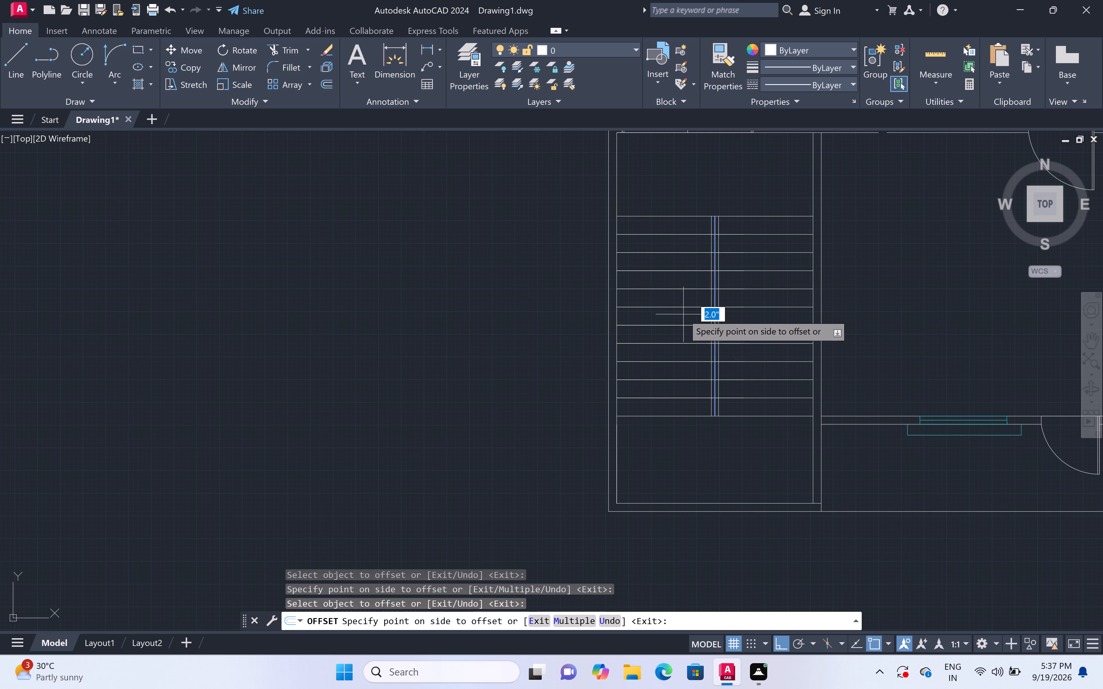
{"action": "left_click", "coordinate": [682, 315]}
{"action": "key", "text": "Escape"}
Trim the centre line and the second to sixth tread lines, counted from the top, between the two offset lines.
{"action": "scroll", "coordinate": [701, 233], "scroll_direction": "up", "scroll_amount": 2}
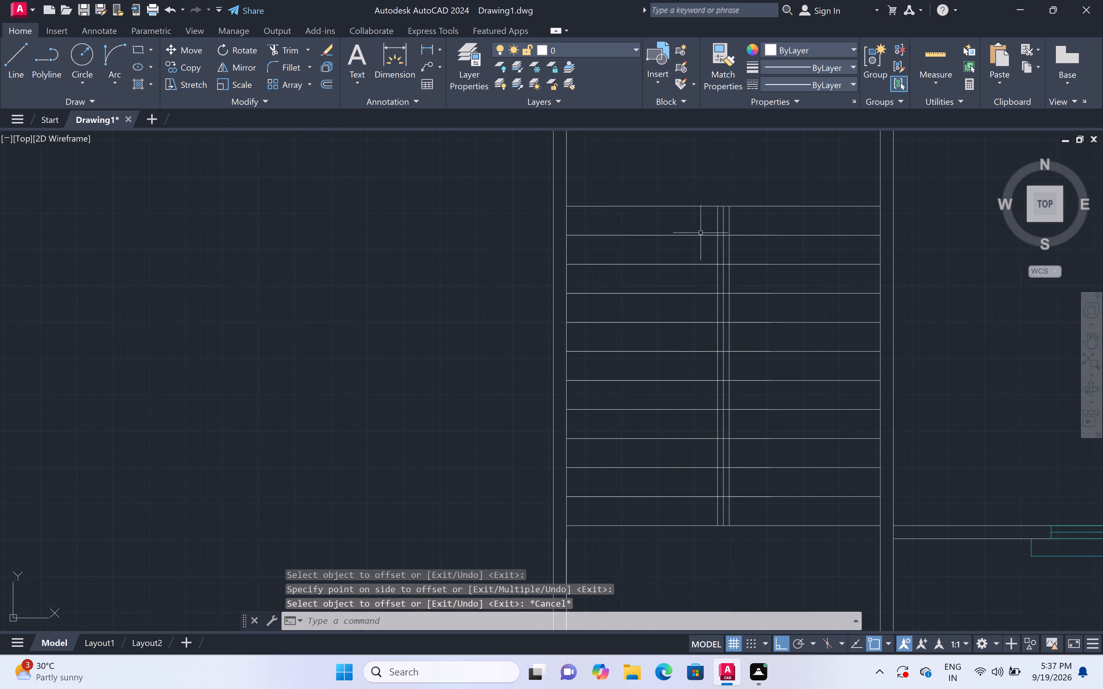
{"action": "scroll", "coordinate": [701, 233], "scroll_direction": "up", "scroll_amount": 1}
{"action": "type", "text": "tr"}
{"action": "key", "text": "space"}
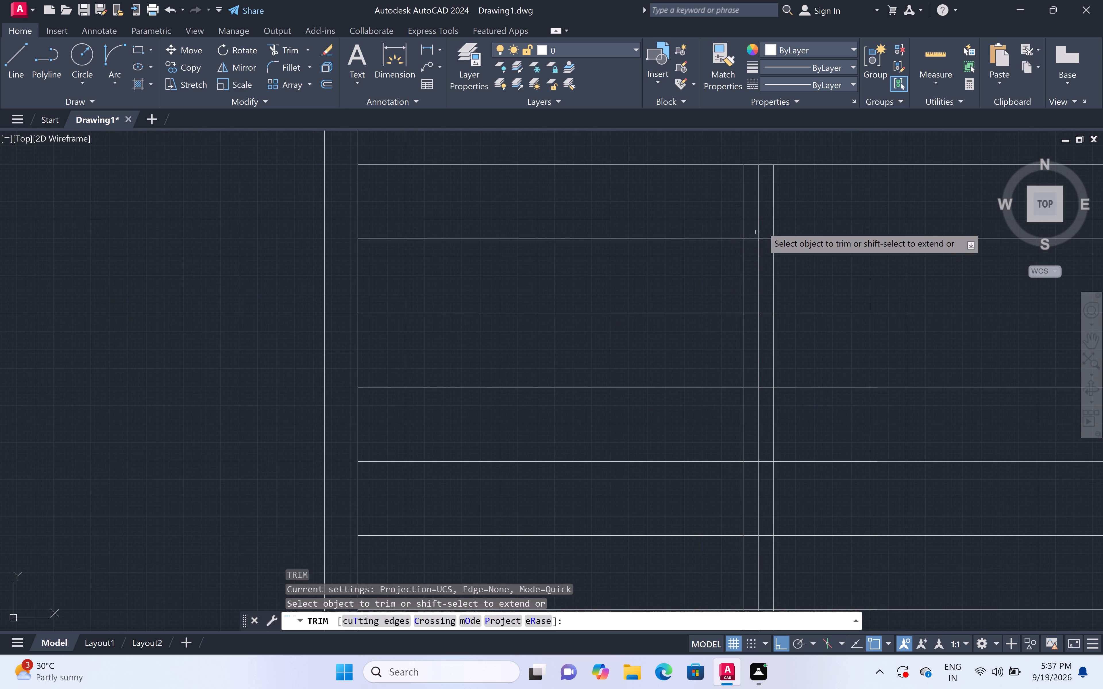
{"action": "left_click", "coordinate": [759, 216]}
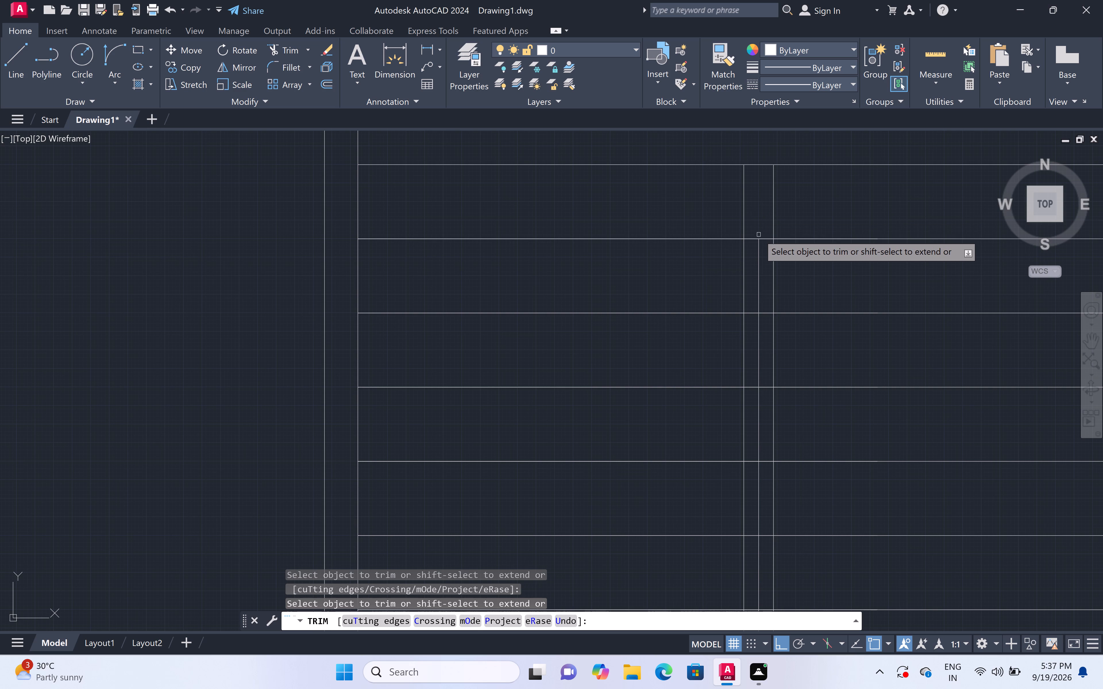
{"action": "left_click", "coordinate": [758, 239]}
{"action": "left_click", "coordinate": [758, 239]}
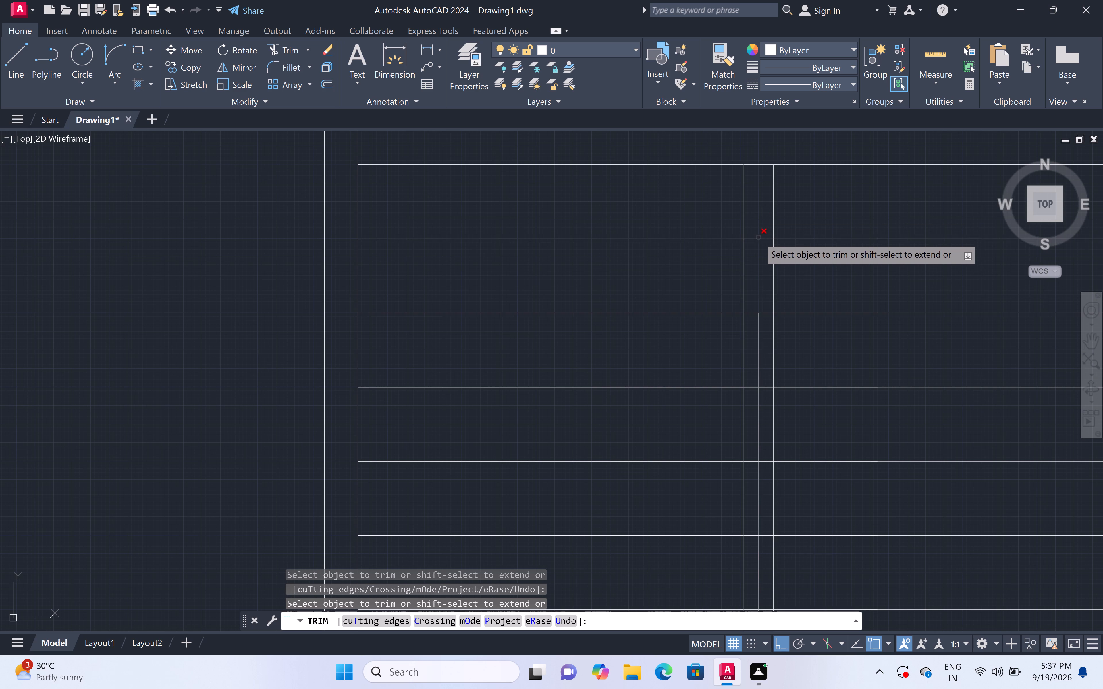
{"action": "left_click", "coordinate": [758, 237]}
{"action": "left_click", "coordinate": [758, 223]}
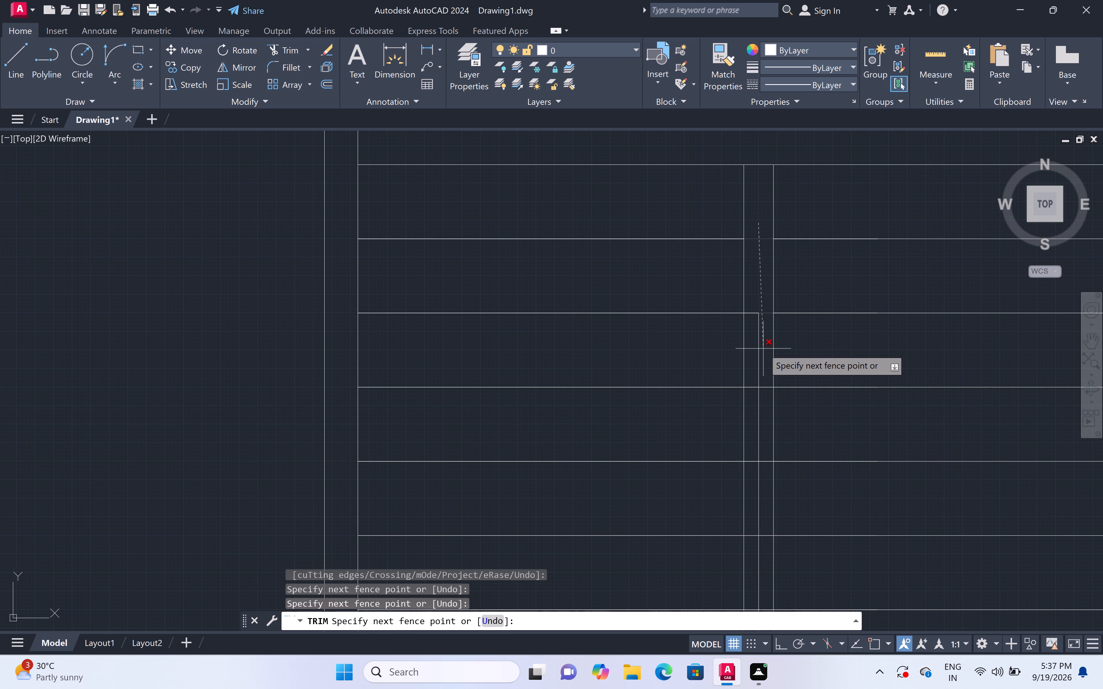
{"action": "left_click", "coordinate": [763, 349]}
{"action": "left_click", "coordinate": [753, 304]}
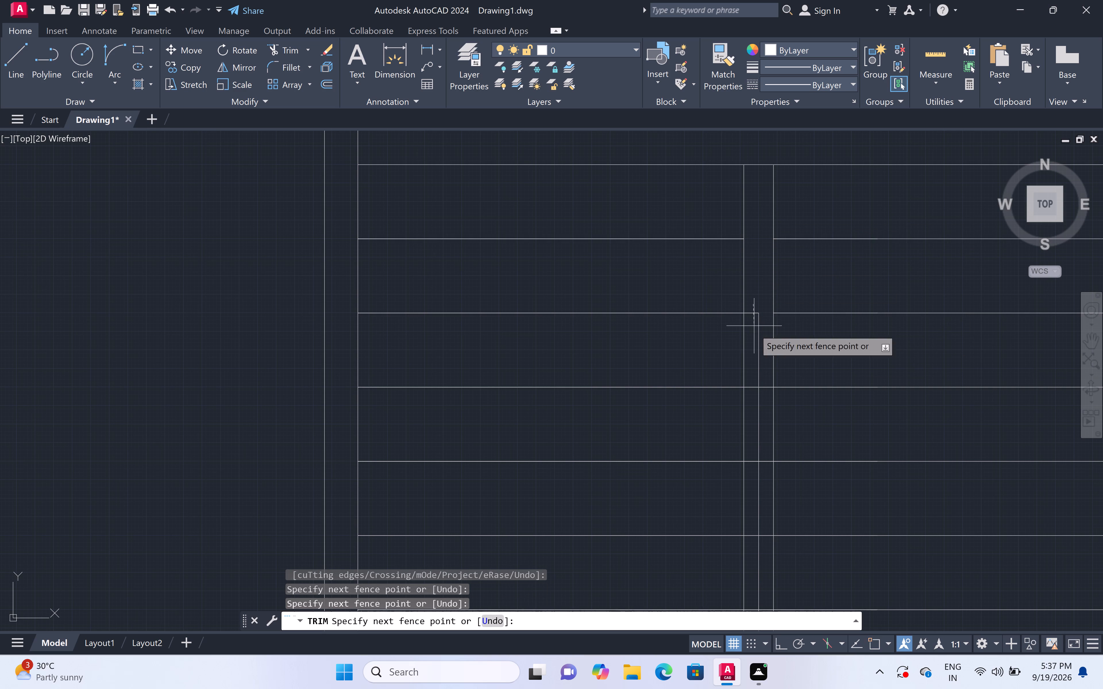
{"action": "left_click", "coordinate": [761, 406]}
{"action": "left_click", "coordinate": [751, 375]}
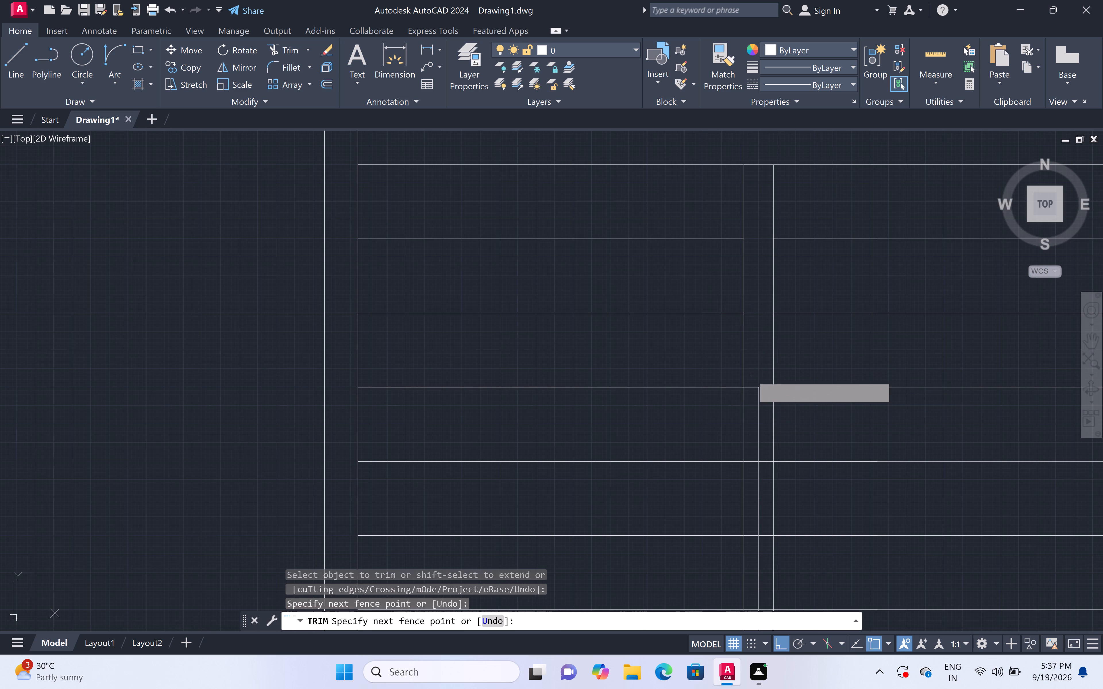
{"action": "left_click", "coordinate": [761, 482]}
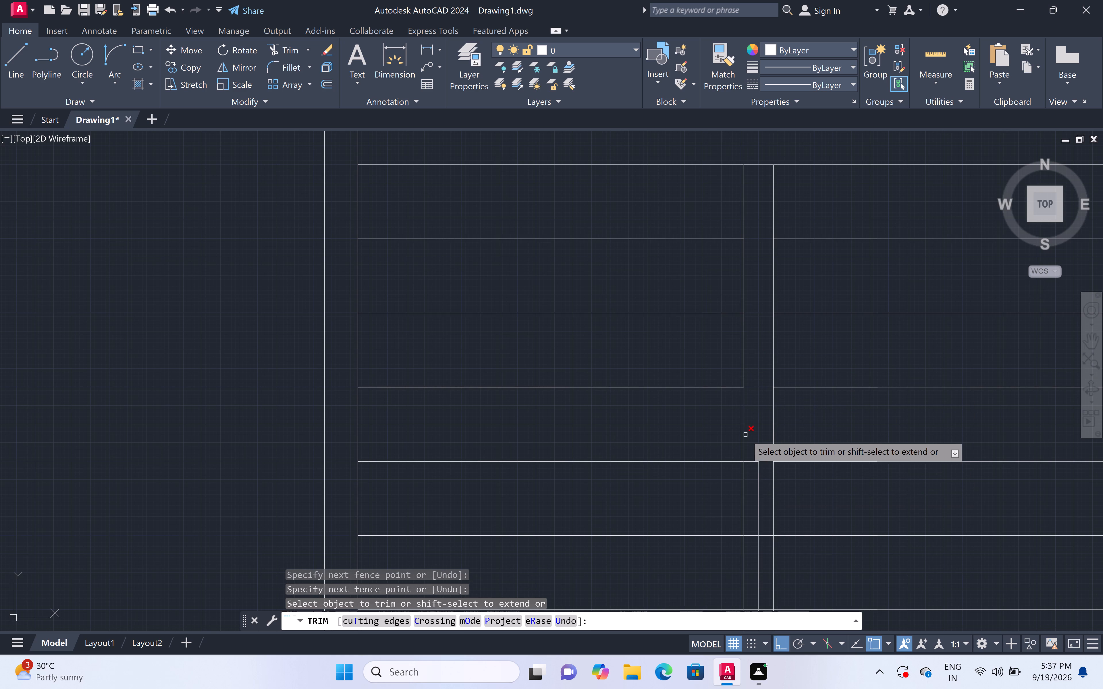
{"action": "left_click", "coordinate": [751, 446]}
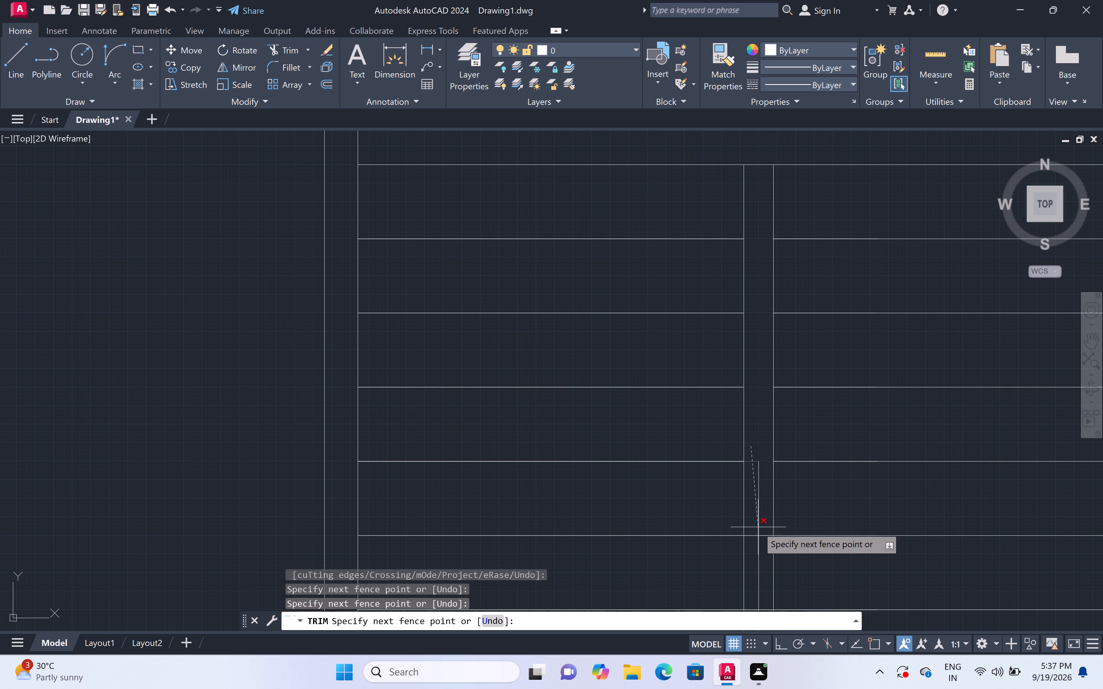
{"action": "double_click", "coordinate": [757, 551]}
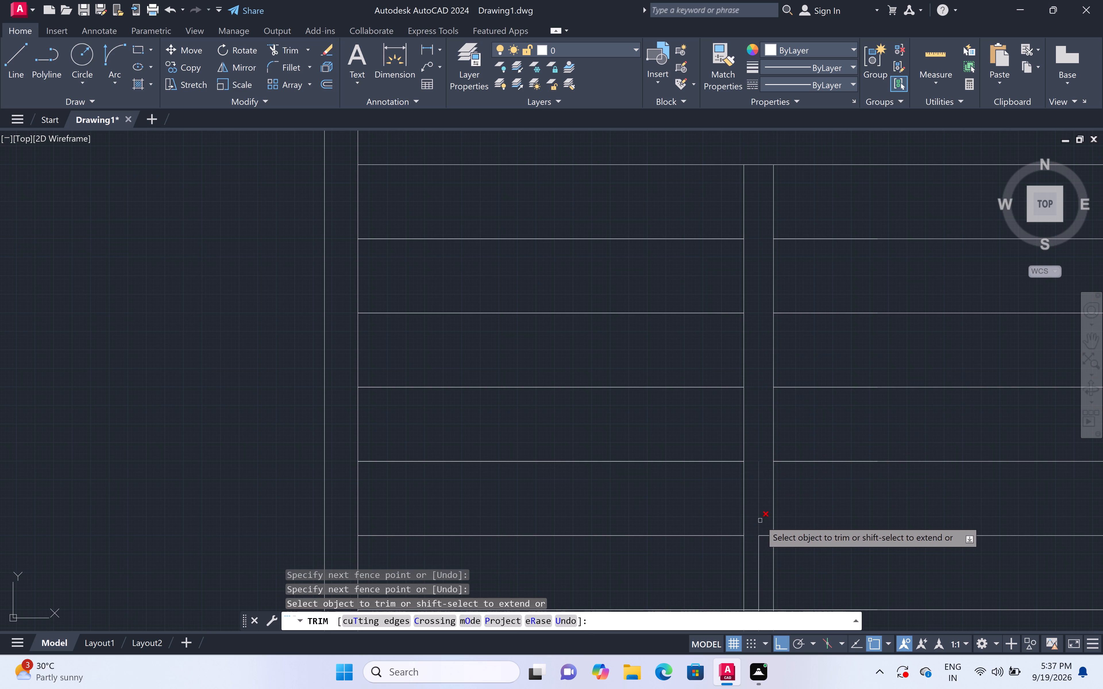
{"action": "left_click", "coordinate": [760, 520]}
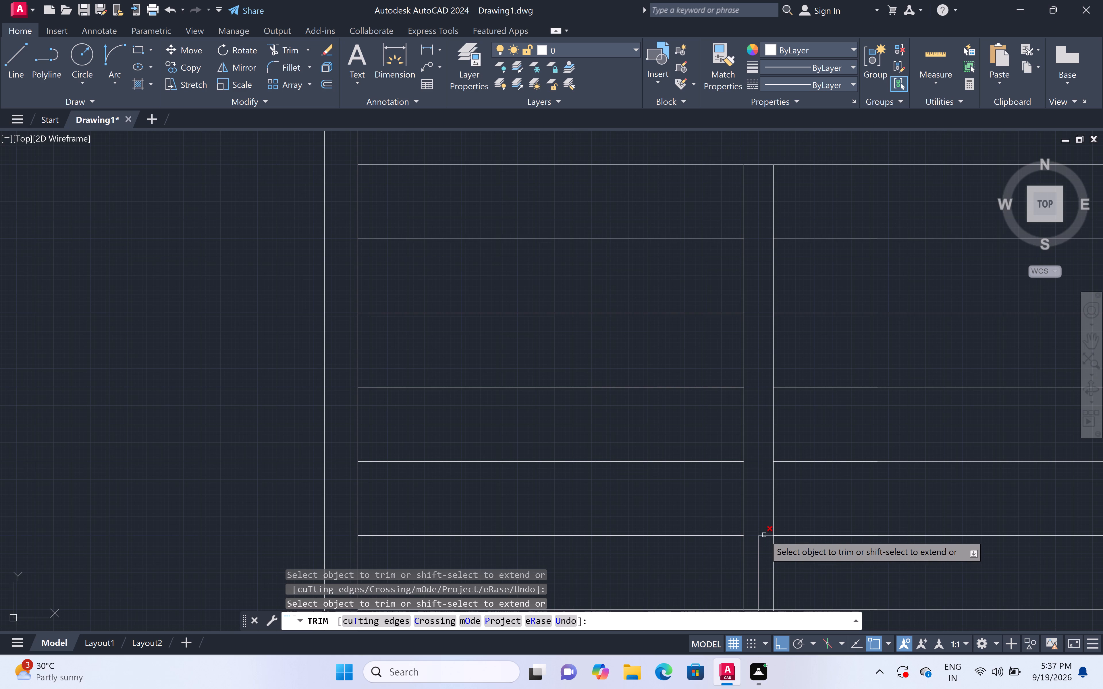
{"action": "left_click", "coordinate": [764, 535]}
{"action": "left_click", "coordinate": [765, 522]}
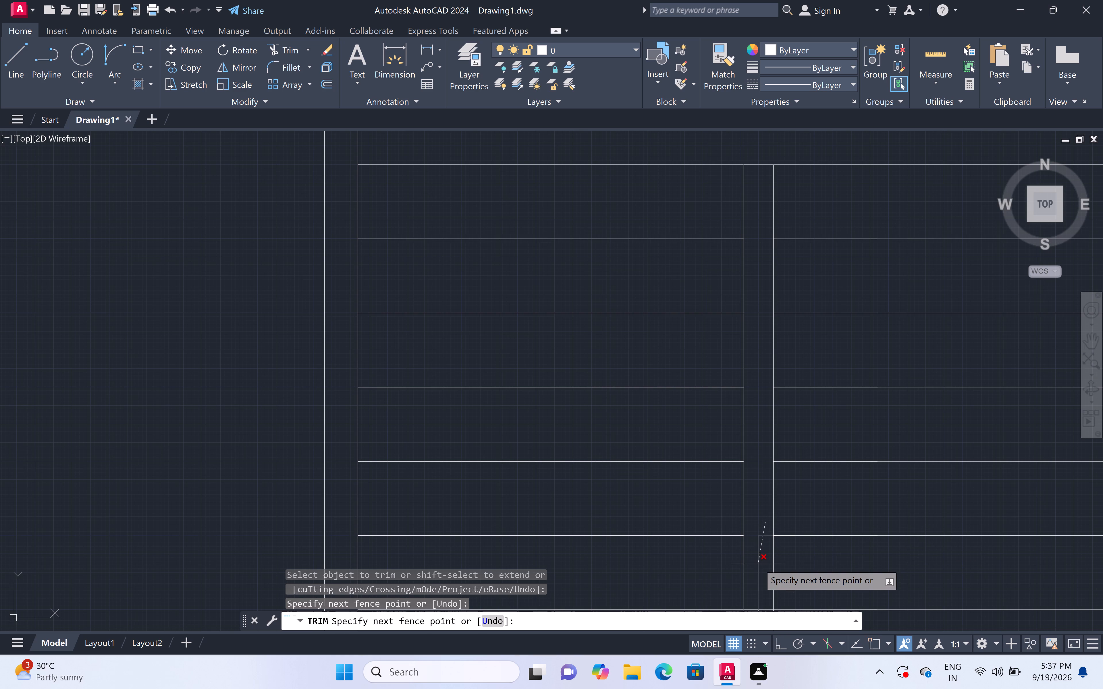
{"action": "left_click", "coordinate": [758, 563]}
Trim the centre line and the seventh and eighth tread lines out of the gap between the stair flights.
{"action": "scroll", "coordinate": [751, 546], "scroll_direction": "down", "scroll_amount": 5}
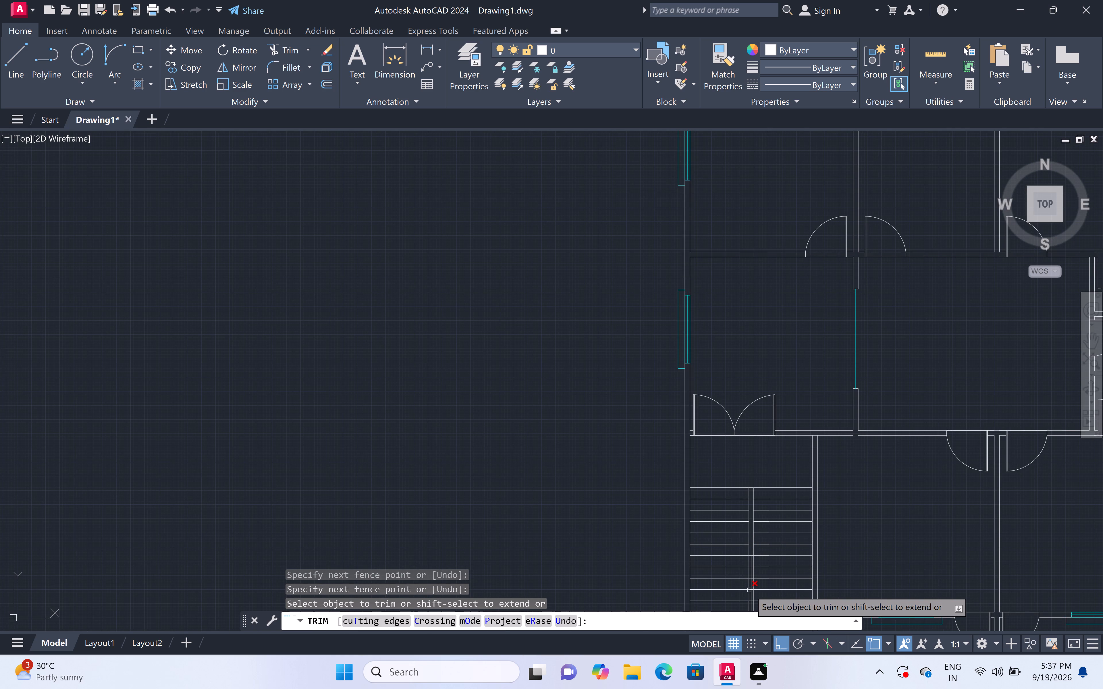
{"action": "scroll", "coordinate": [750, 592], "scroll_direction": "up", "scroll_amount": 4}
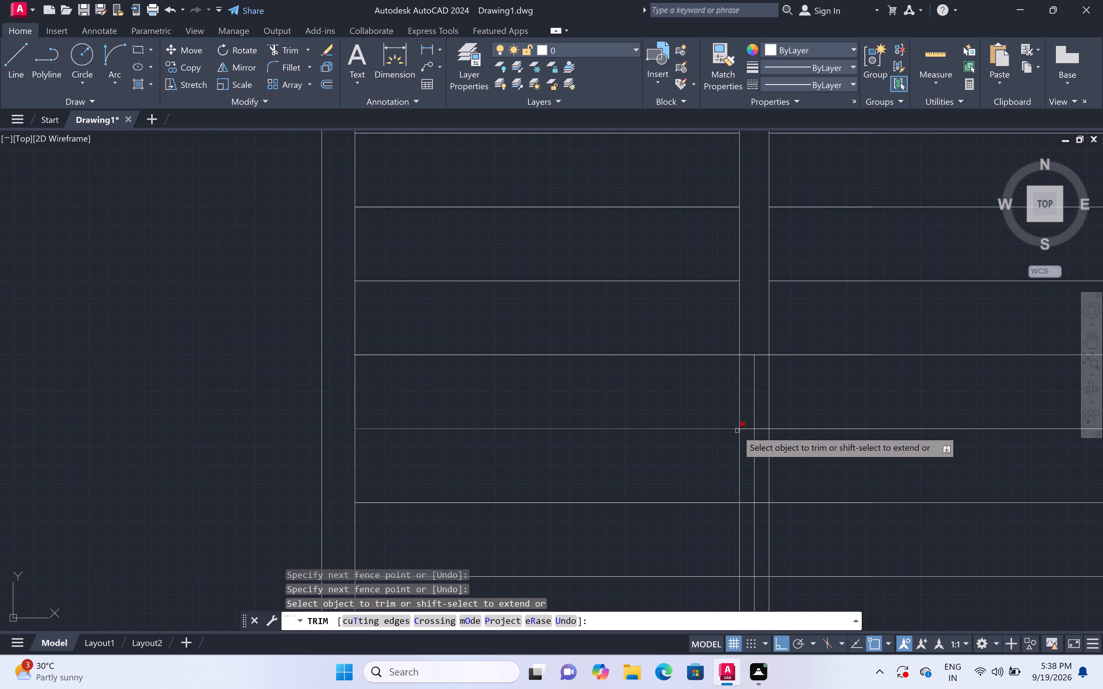
{"action": "scroll", "coordinate": [737, 431], "scroll_direction": "down", "scroll_amount": 2}
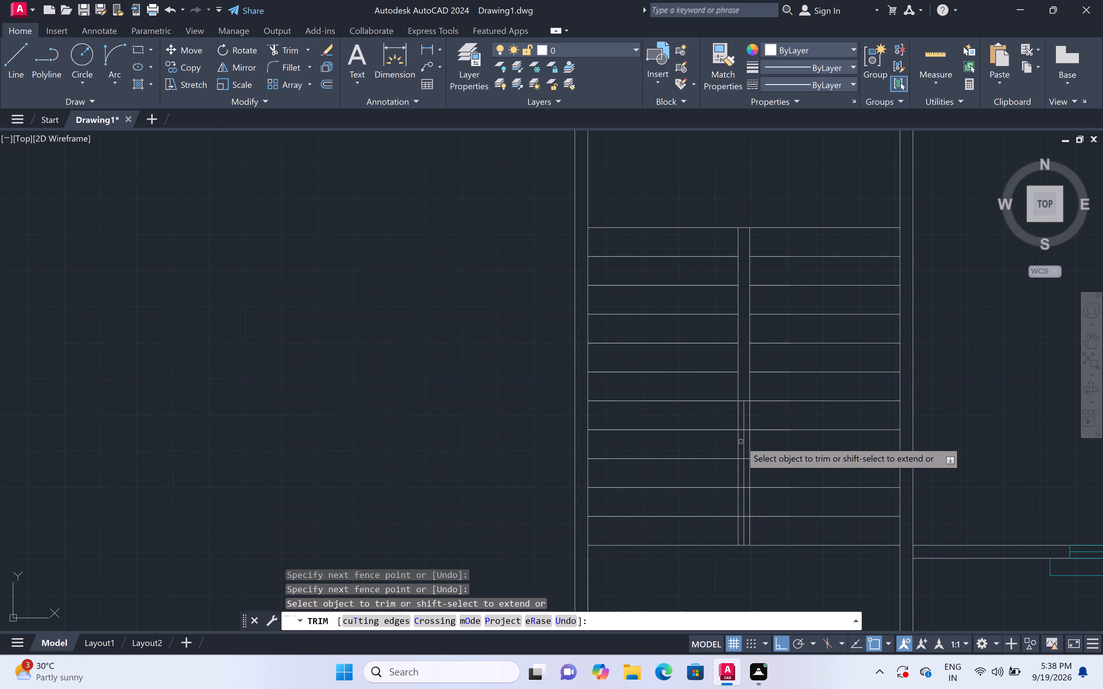
{"action": "scroll", "coordinate": [742, 442], "scroll_direction": "up", "scroll_amount": 2}
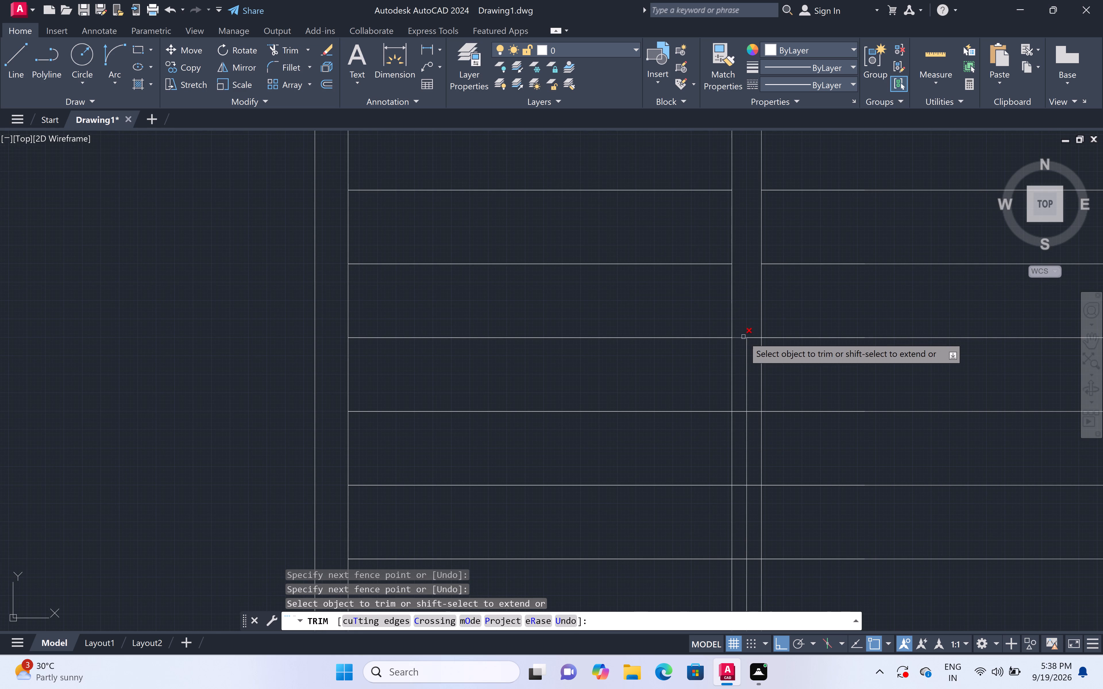
{"action": "double_click", "coordinate": [743, 337]}
{"action": "left_click", "coordinate": [747, 337]}
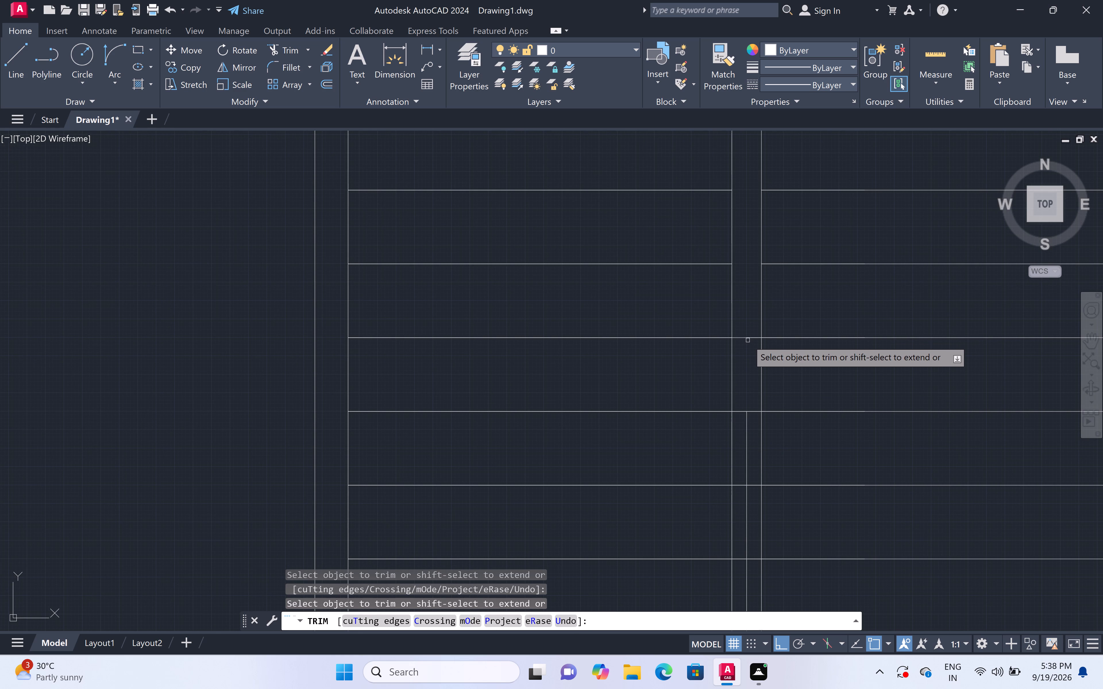
{"action": "left_click", "coordinate": [749, 337]}
{"action": "left_click", "coordinate": [745, 336]}
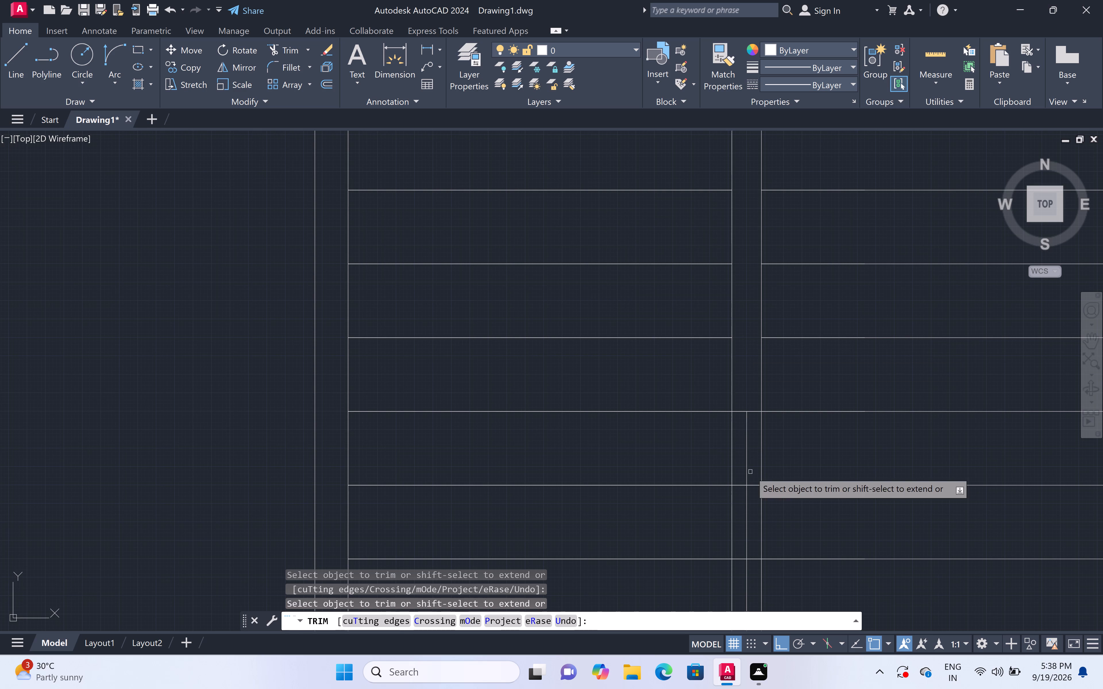
{"action": "left_click", "coordinate": [747, 441]}
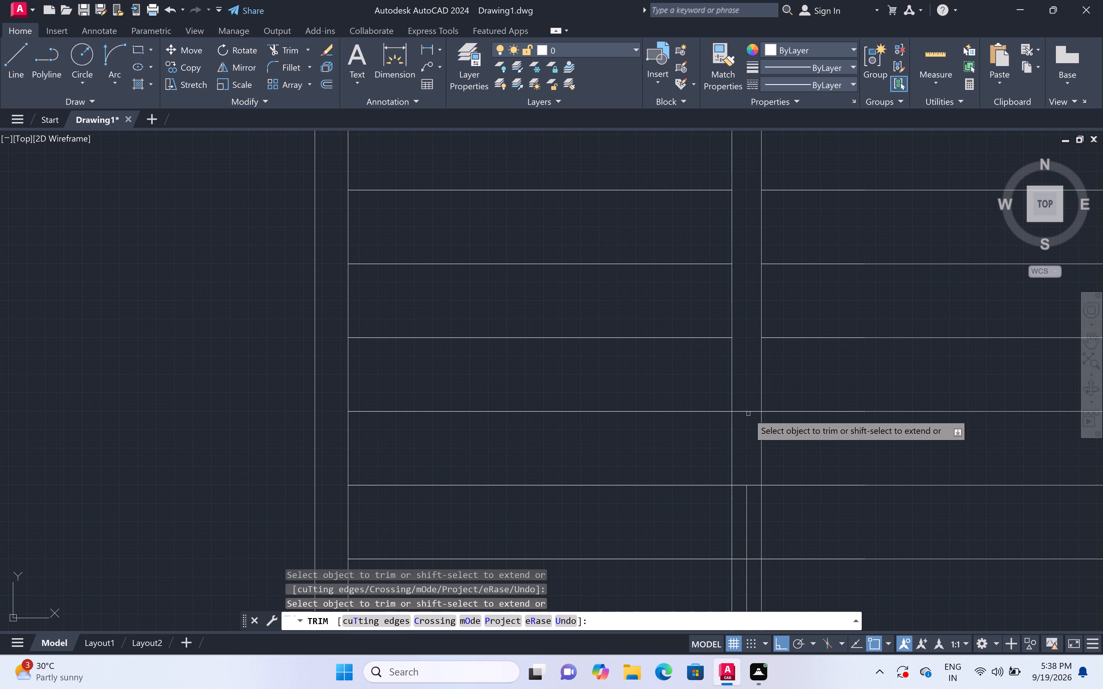
{"action": "left_click", "coordinate": [747, 411]}
{"action": "left_click", "coordinate": [748, 413]}
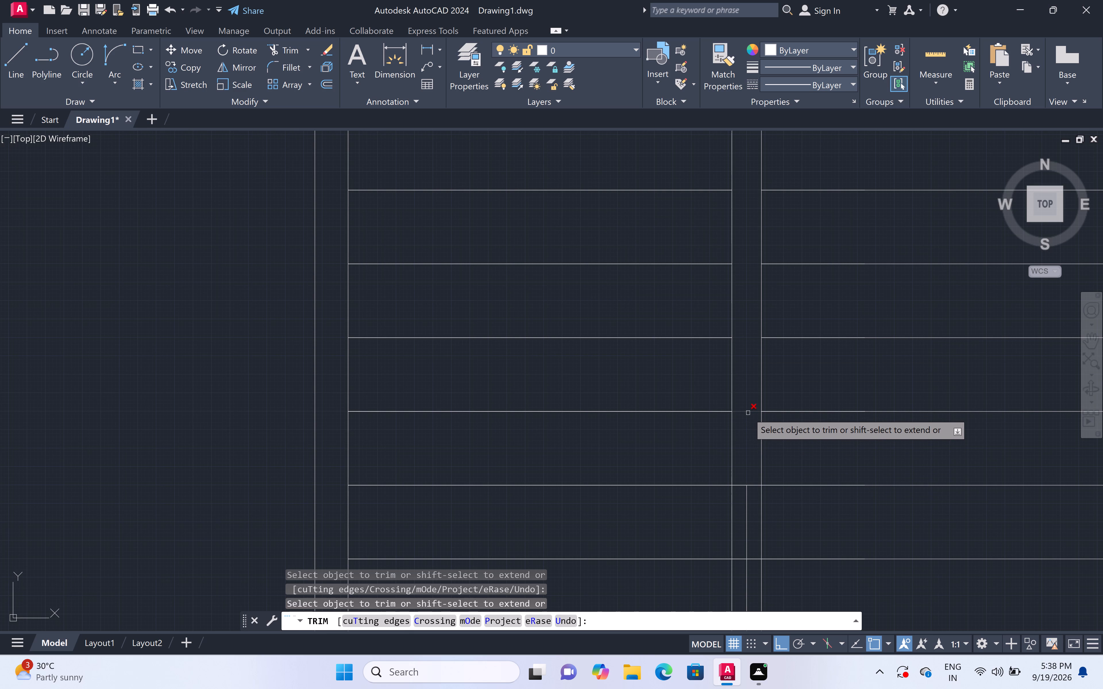
Trim the centre line and the ninth and tenth tread lines out of the gap between the stair flights.
{"action": "scroll", "coordinate": [751, 448], "scroll_direction": "down", "scroll_amount": 3}
{"action": "scroll", "coordinate": [750, 479], "scroll_direction": "up", "scroll_amount": 5}
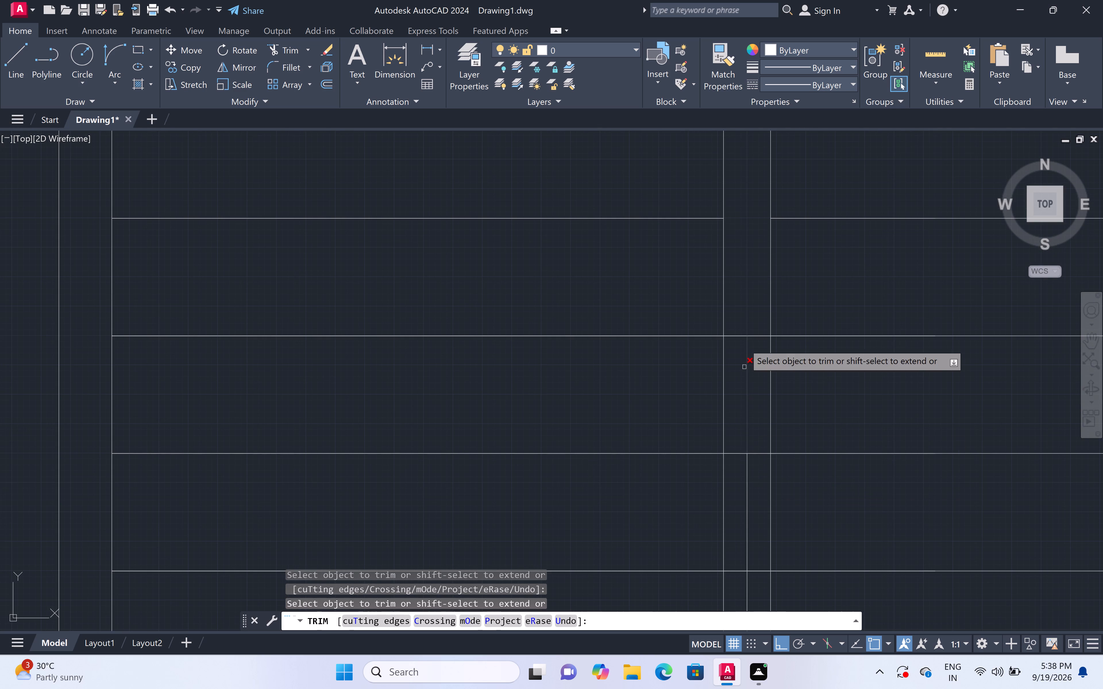
{"action": "left_click", "coordinate": [759, 324]}
{"action": "left_click", "coordinate": [738, 381]}
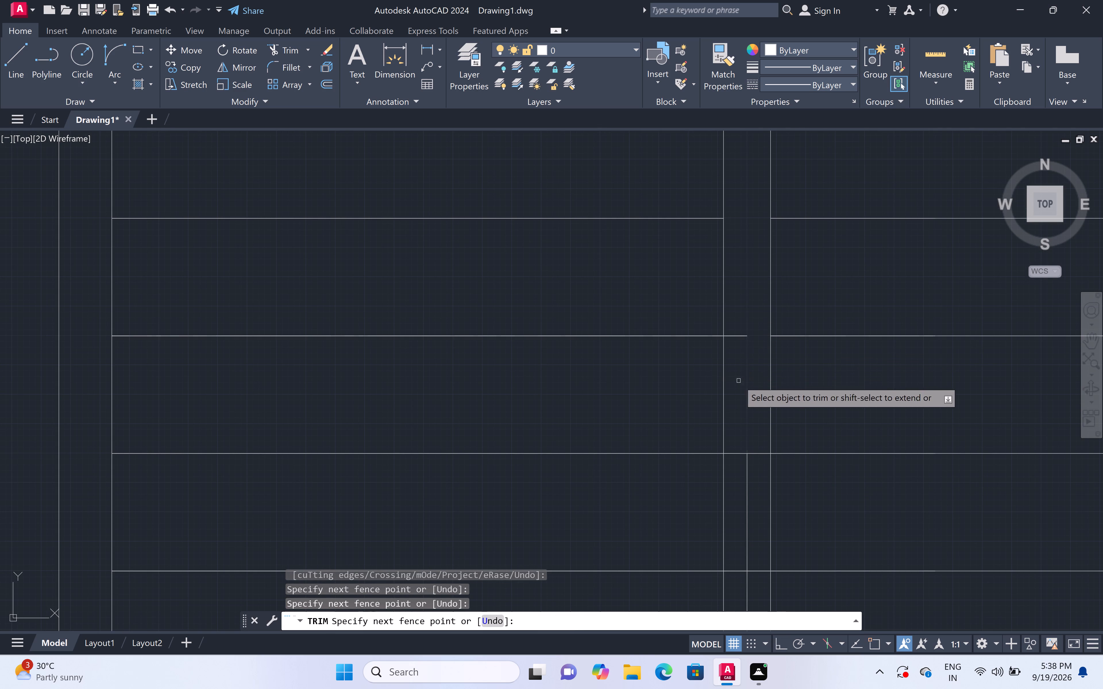
{"action": "left_click", "coordinate": [736, 322]}
{"action": "left_click", "coordinate": [740, 362]}
{"action": "scroll", "coordinate": [741, 359], "scroll_direction": "down", "scroll_amount": 2}
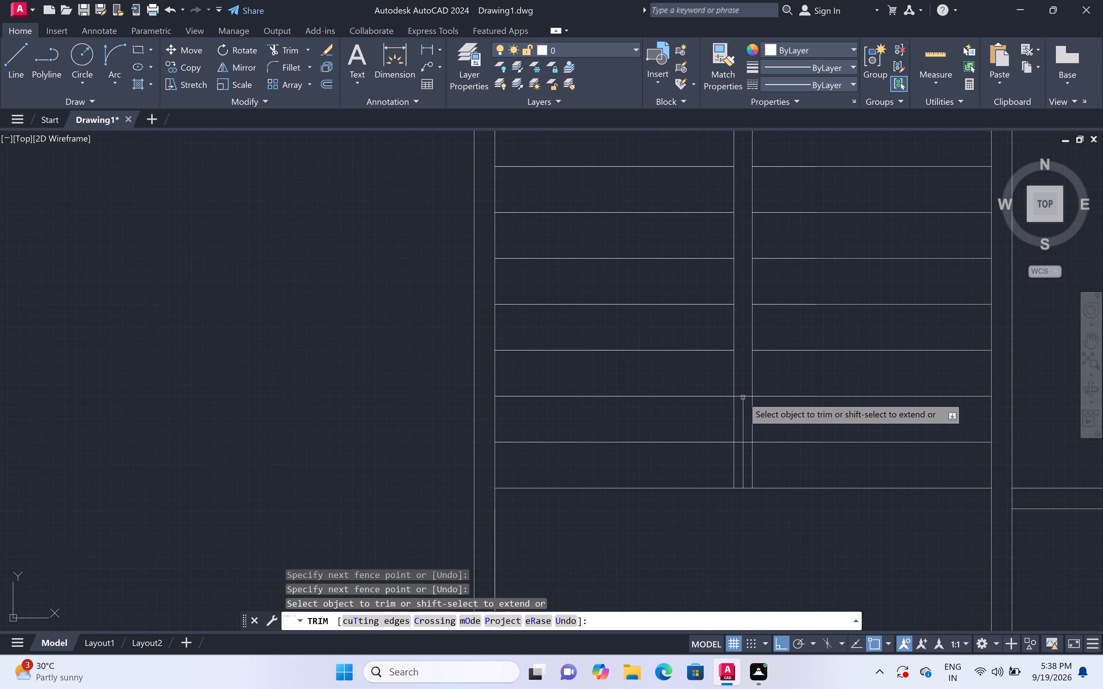
{"action": "scroll", "coordinate": [742, 415], "scroll_direction": "up", "scroll_amount": 4}
{"action": "left_click", "coordinate": [764, 278]}
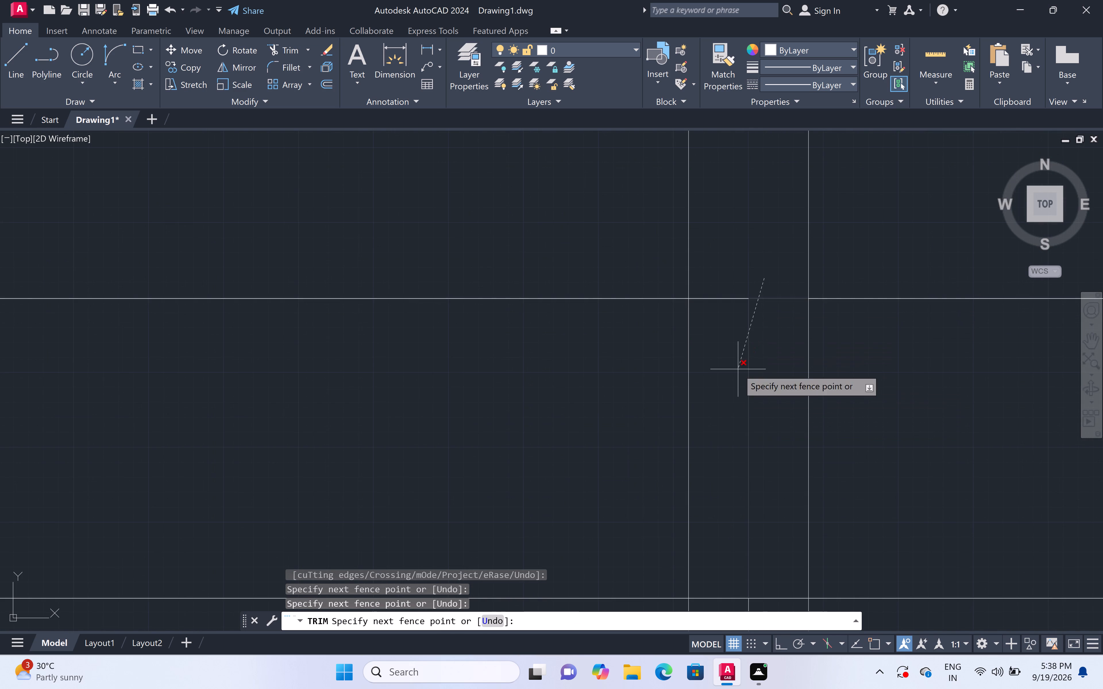
{"action": "double_click", "coordinate": [738, 369]}
{"action": "left_click", "coordinate": [732, 276]}
{"action": "left_click", "coordinate": [735, 359]}
Trim the centre line stub and the eleventh tread line, counted from the top, out of the gap between the flights.
{"action": "scroll", "coordinate": [736, 350], "scroll_direction": "down", "scroll_amount": 5}
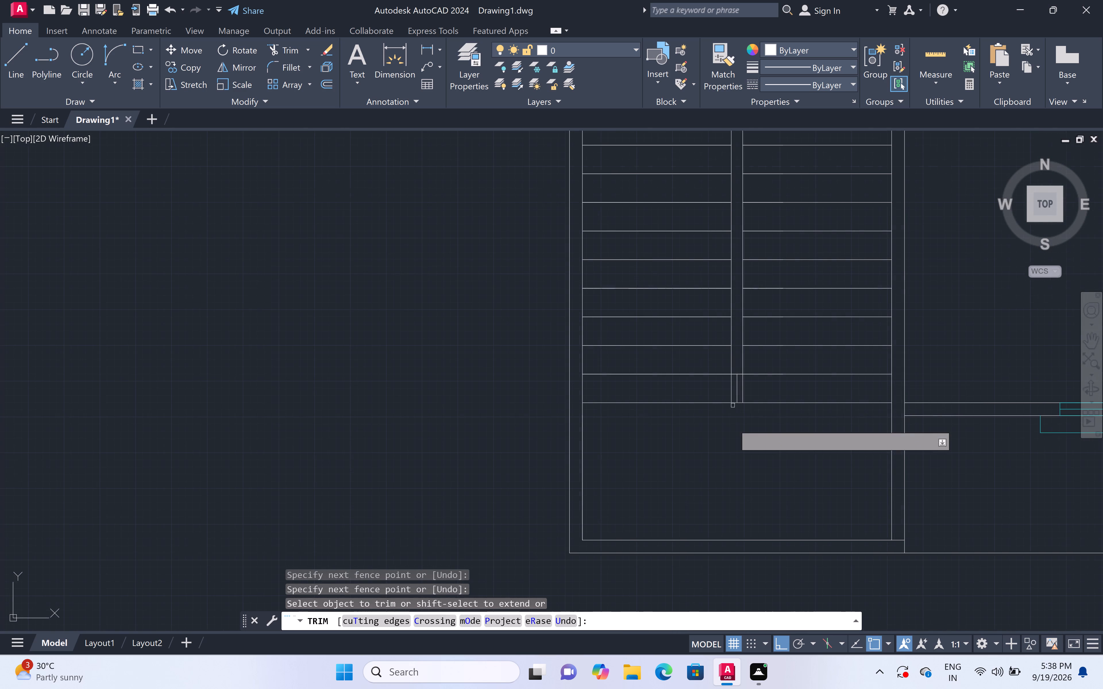
{"action": "scroll", "coordinate": [733, 392], "scroll_direction": "up", "scroll_amount": 5}
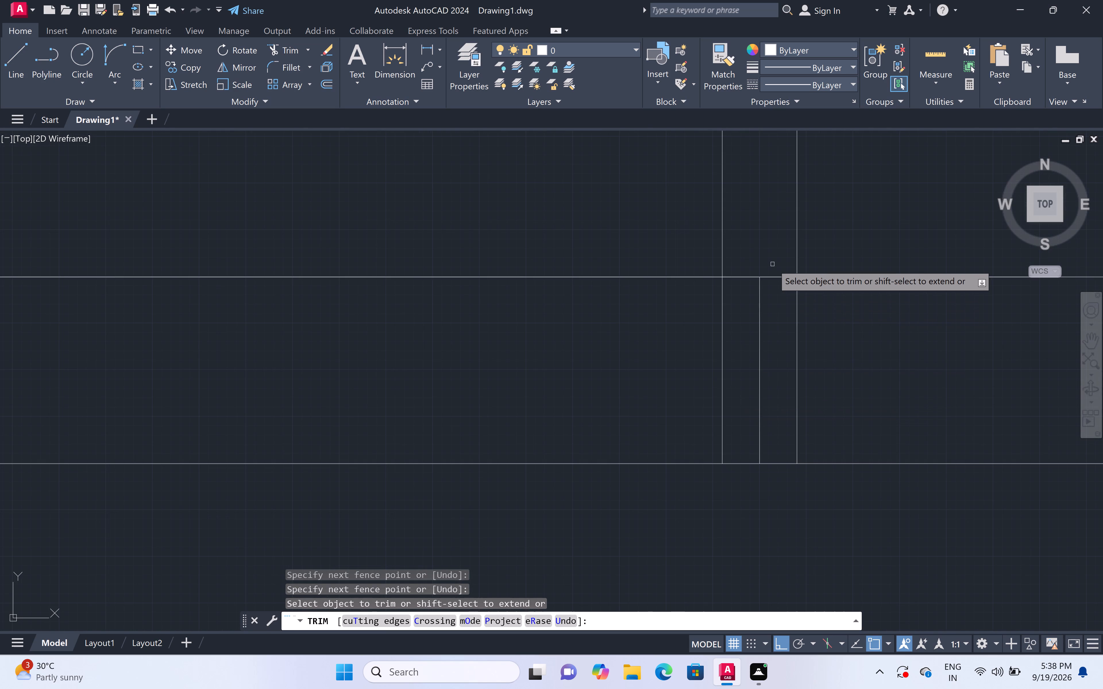
{"action": "scroll", "coordinate": [772, 264], "scroll_direction": "up", "scroll_amount": 1}
{"action": "left_click", "coordinate": [786, 264]}
{"action": "left_click", "coordinate": [736, 373]}
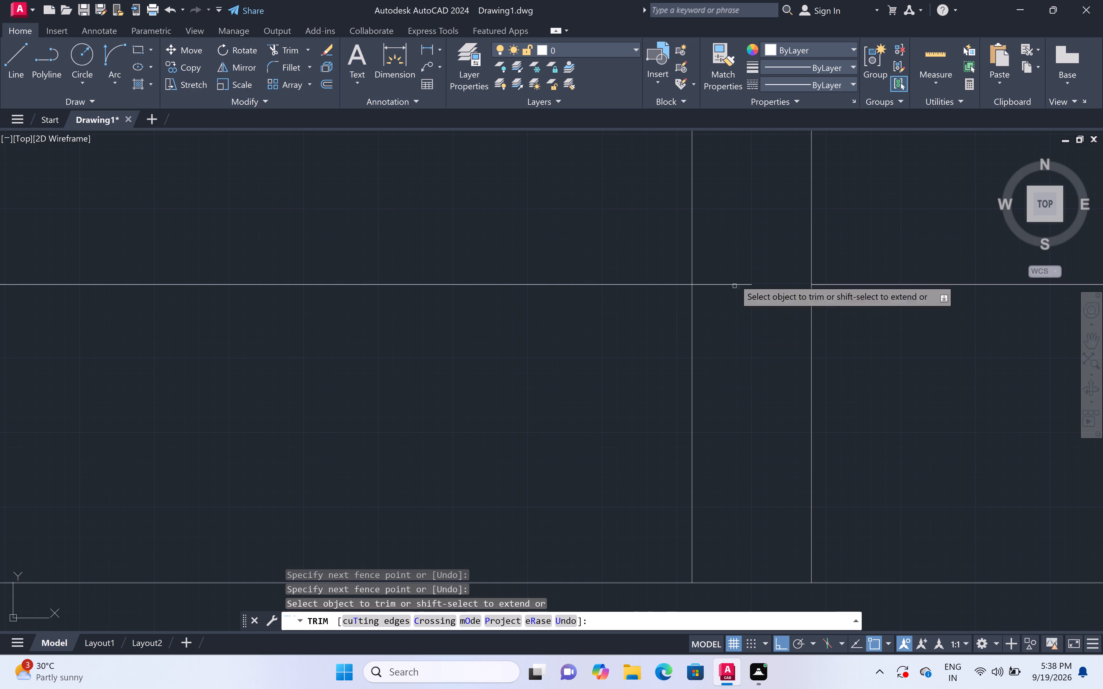
{"action": "left_click", "coordinate": [727, 255]}
{"action": "left_click", "coordinate": [724, 310]}
{"action": "scroll", "coordinate": [725, 303], "scroll_direction": "down", "scroll_amount": 6}
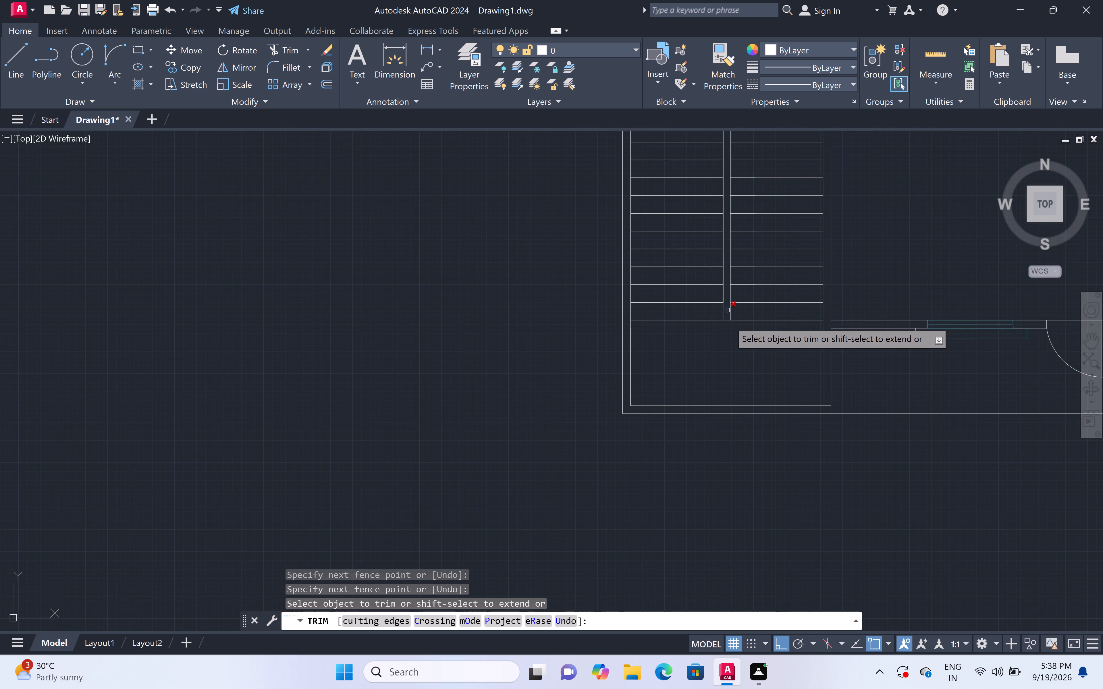
{"action": "scroll", "coordinate": [732, 338], "scroll_direction": "down", "scroll_amount": 1}
{"action": "middle_click_drag", "start_coordinate": [732, 341], "coordinate": [732, 435]}
{"action": "middle_click", "coordinate": [732, 435]}
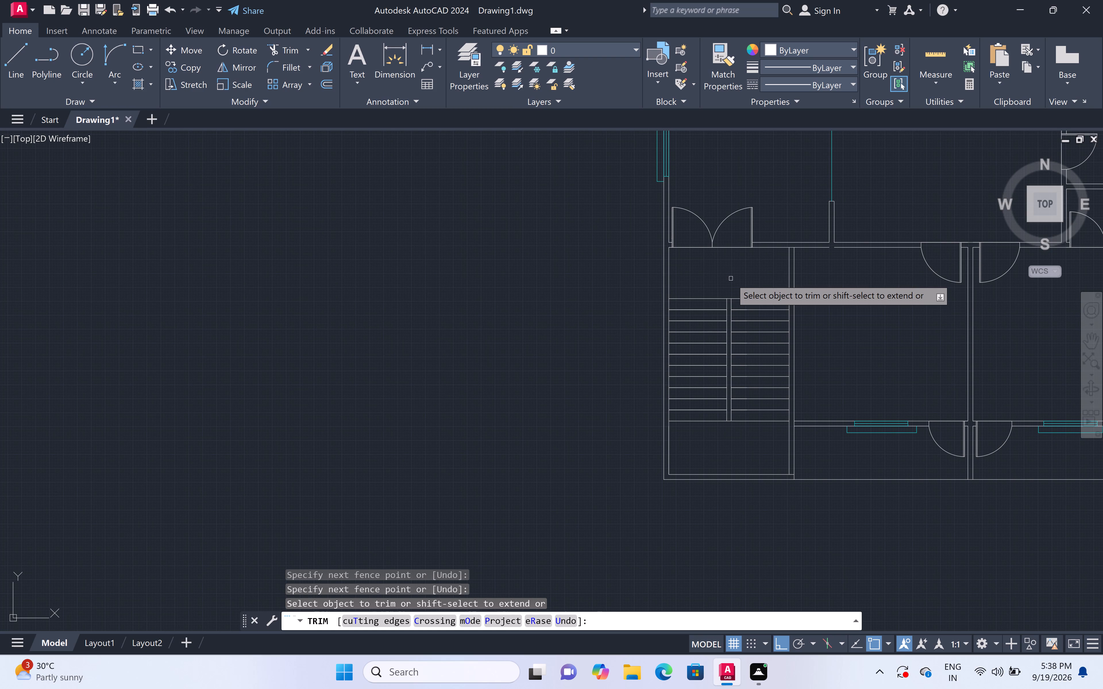
{"action": "key", "text": "Escape"}
{"action": "scroll", "coordinate": [730, 278], "scroll_direction": "down", "scroll_amount": 3}
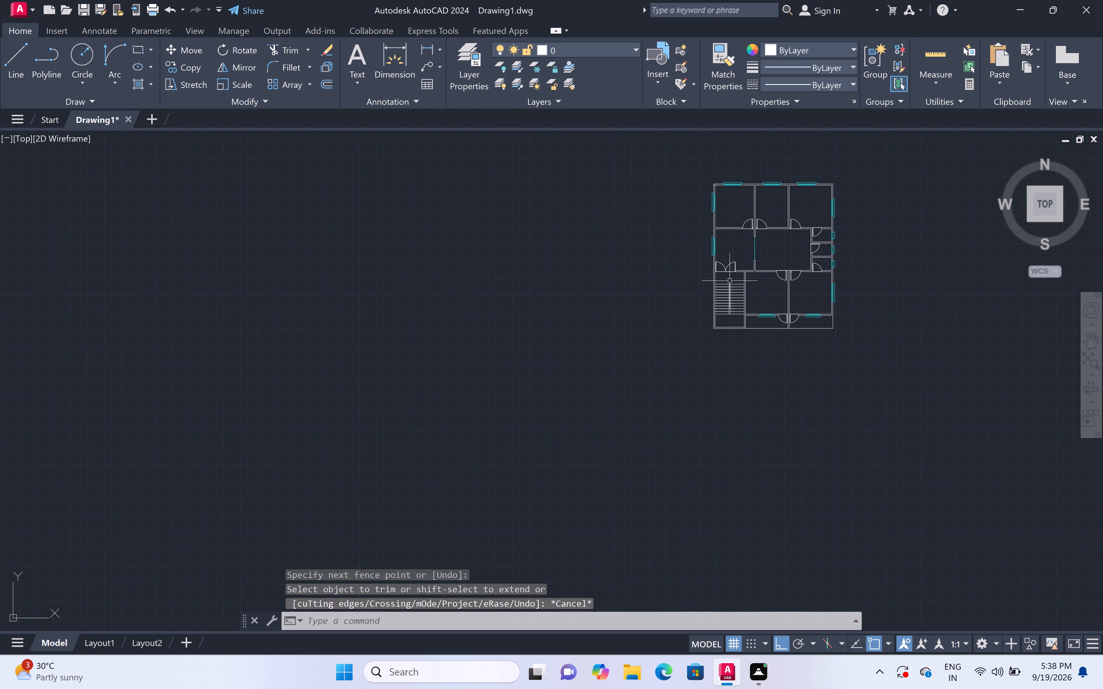
Draw a U-shaped walking line from the left flight's top tread line, about 10'-8" down, 4'-8" across and up to the right flight's top.
{"action": "scroll", "coordinate": [846, 175], "scroll_direction": "up", "scroll_amount": 2}
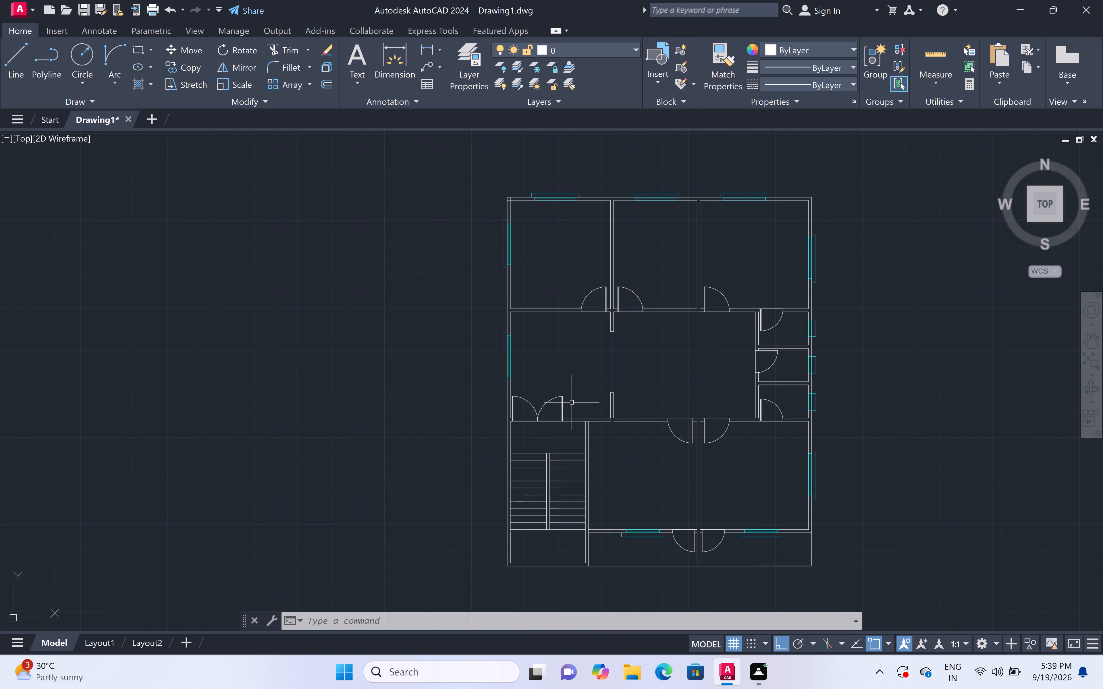
{"action": "type", "text": "l"}
{"action": "key", "text": "space"}
{"action": "scroll", "coordinate": [565, 536], "scroll_direction": "up", "scroll_amount": 2}
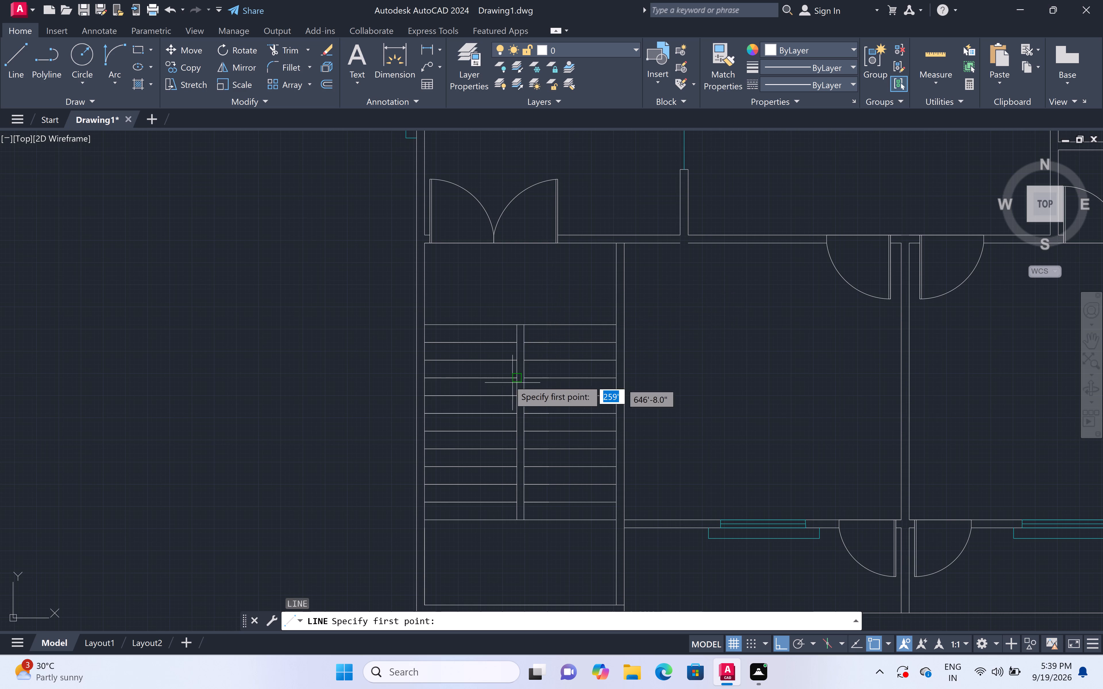
{"action": "key", "text": "l"}
{"action": "key", "text": "space"}
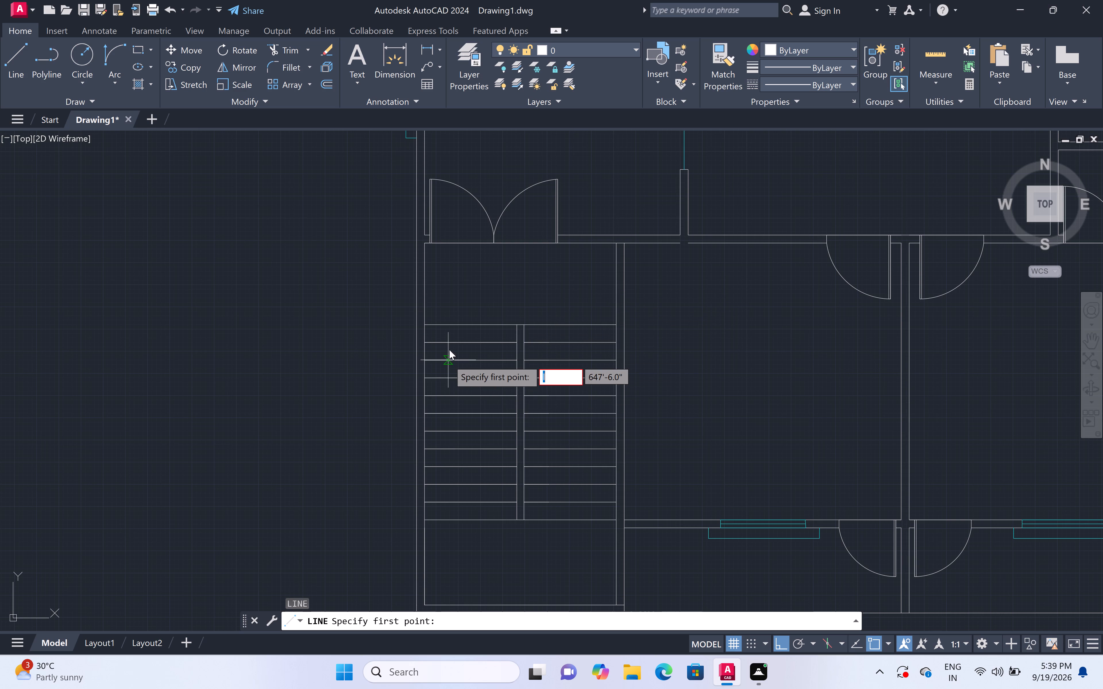
{"action": "key", "text": "Escape"}
{"action": "key", "text": "l"}
{"action": "key", "text": "space"}
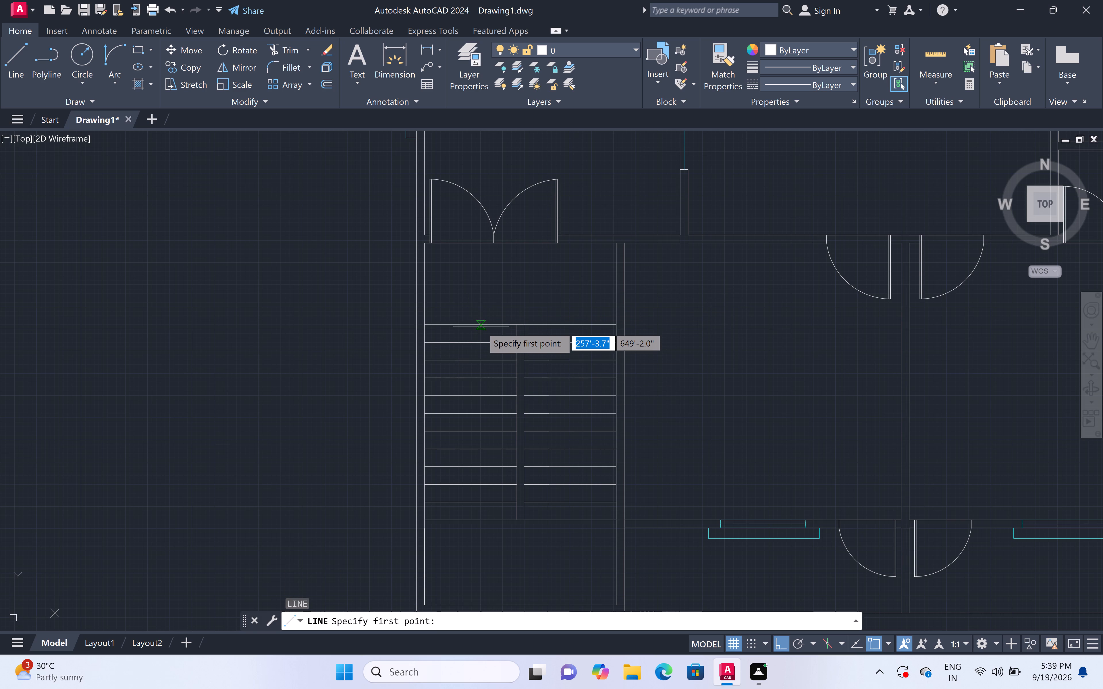
{"action": "left_click", "coordinate": [465, 324]}
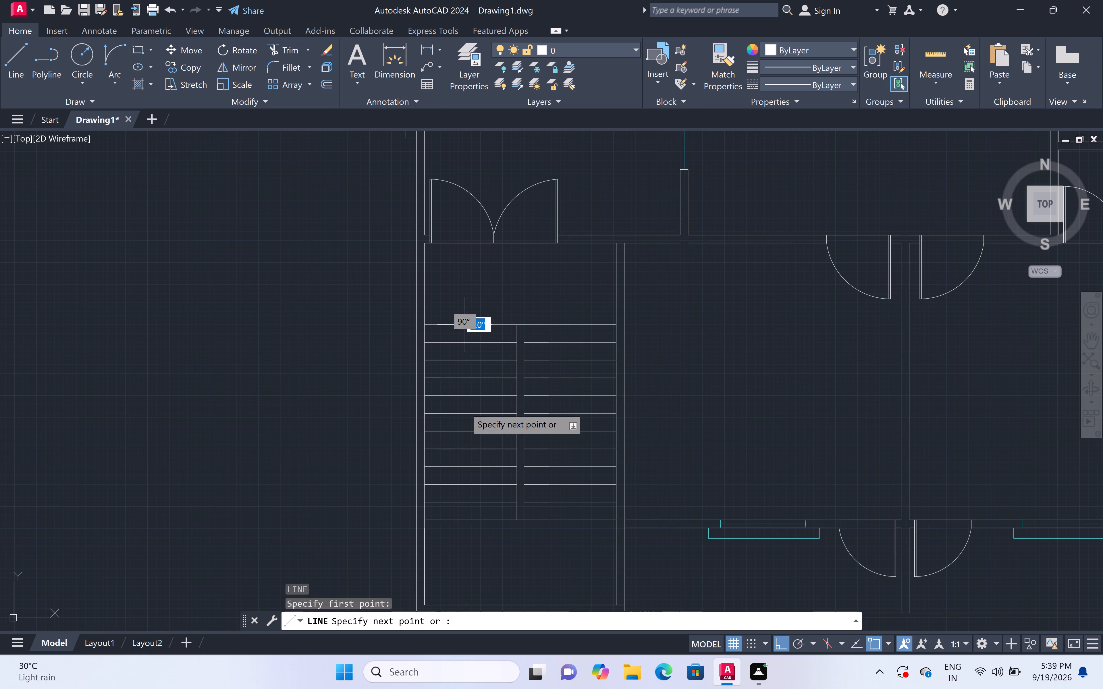
{"action": "left_click", "coordinate": [463, 553]}
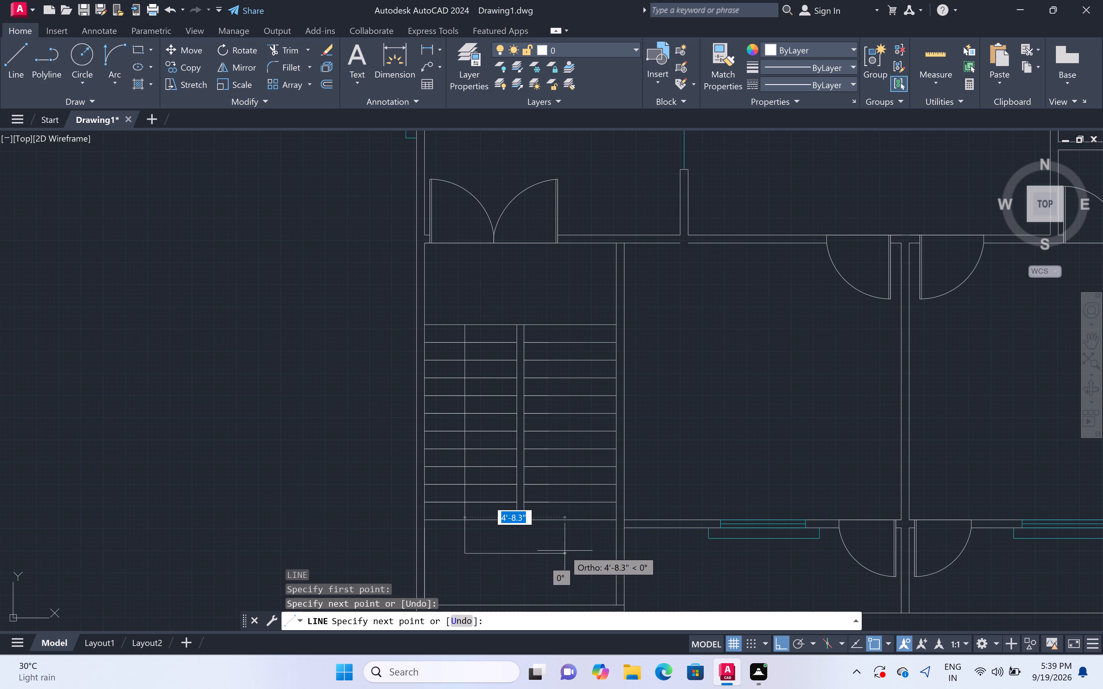
{"action": "left_click", "coordinate": [565, 551]}
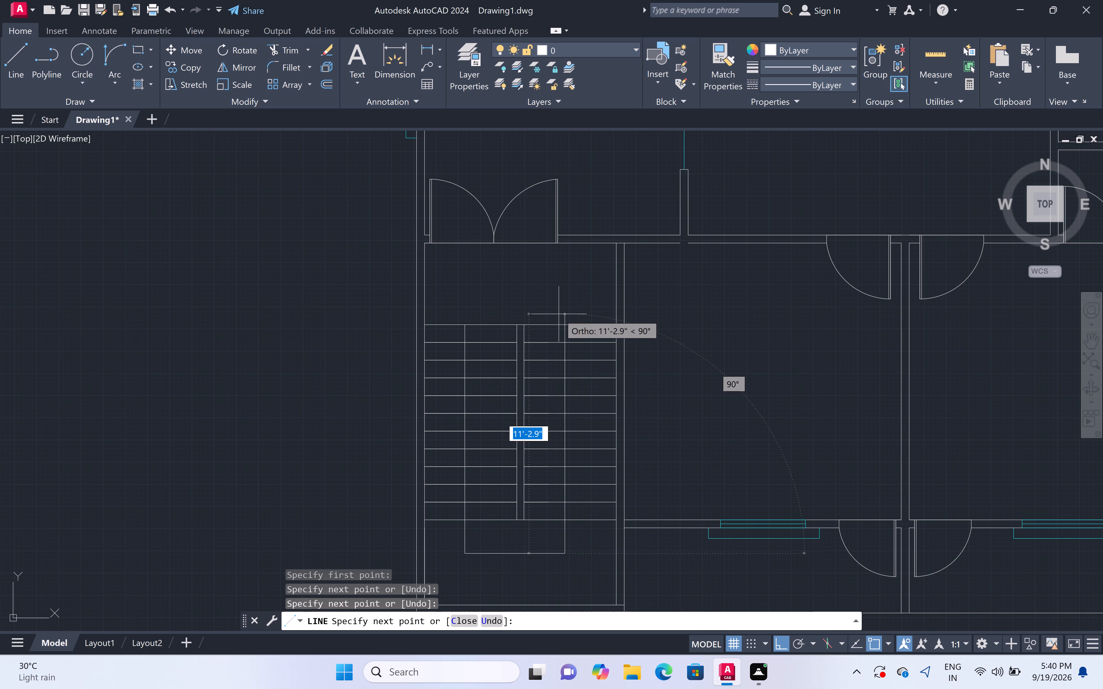
{"action": "left_click", "coordinate": [560, 324]}
Draw the arrowhead's left slanted side from the walking line's end on the right flight down to the third tread line.
{"action": "scroll", "coordinate": [559, 339], "scroll_direction": "up", "scroll_amount": 3}
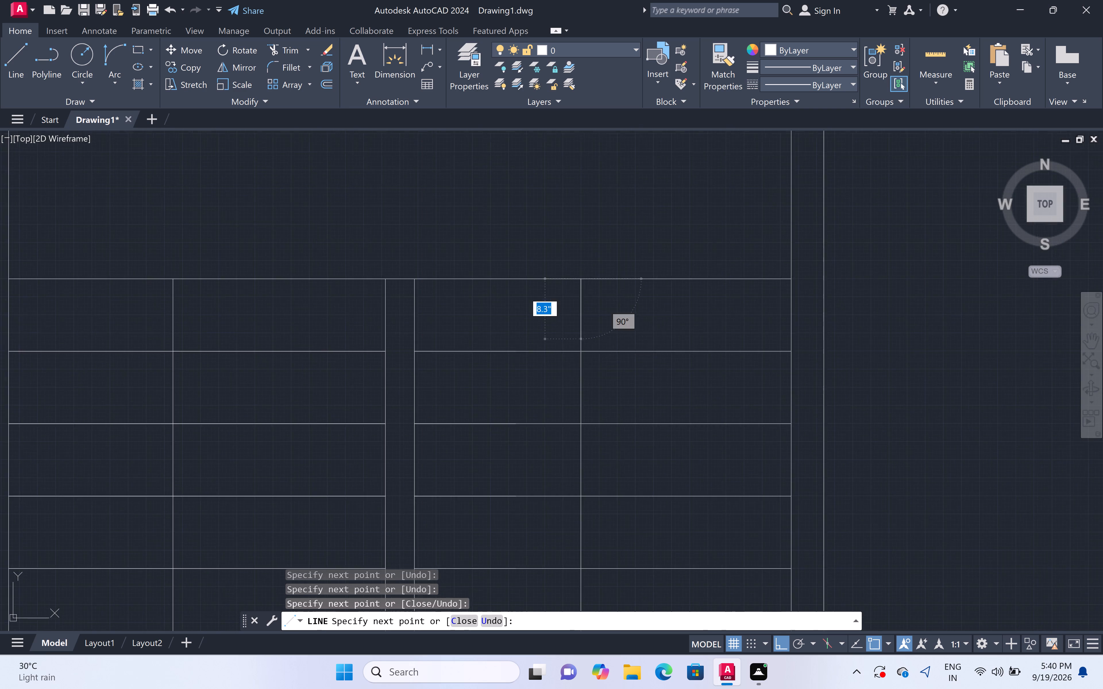
{"action": "scroll", "coordinate": [559, 339], "scroll_direction": "up", "scroll_amount": 2}
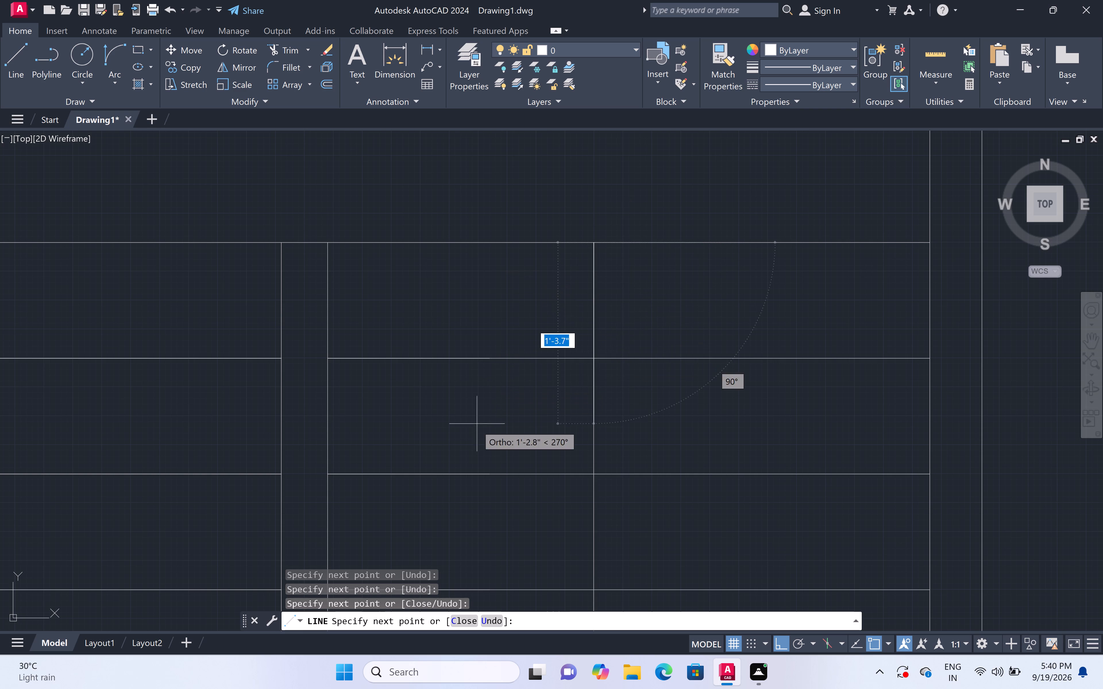
{"action": "left_click", "coordinate": [492, 471]}
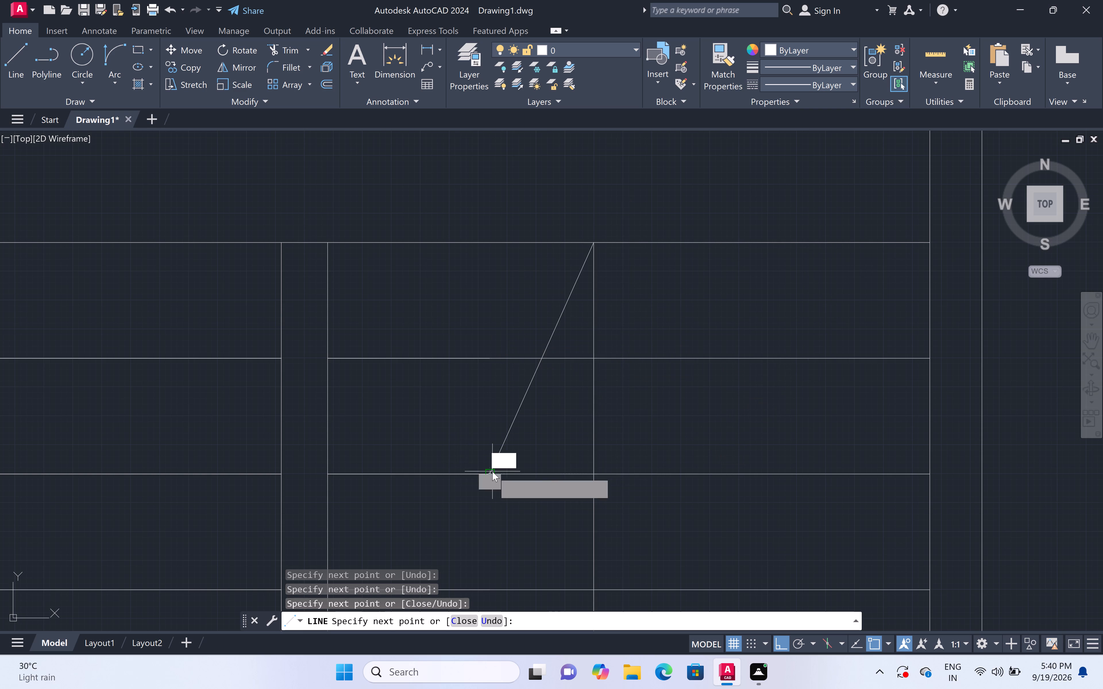
{"action": "key", "text": "Escape"}
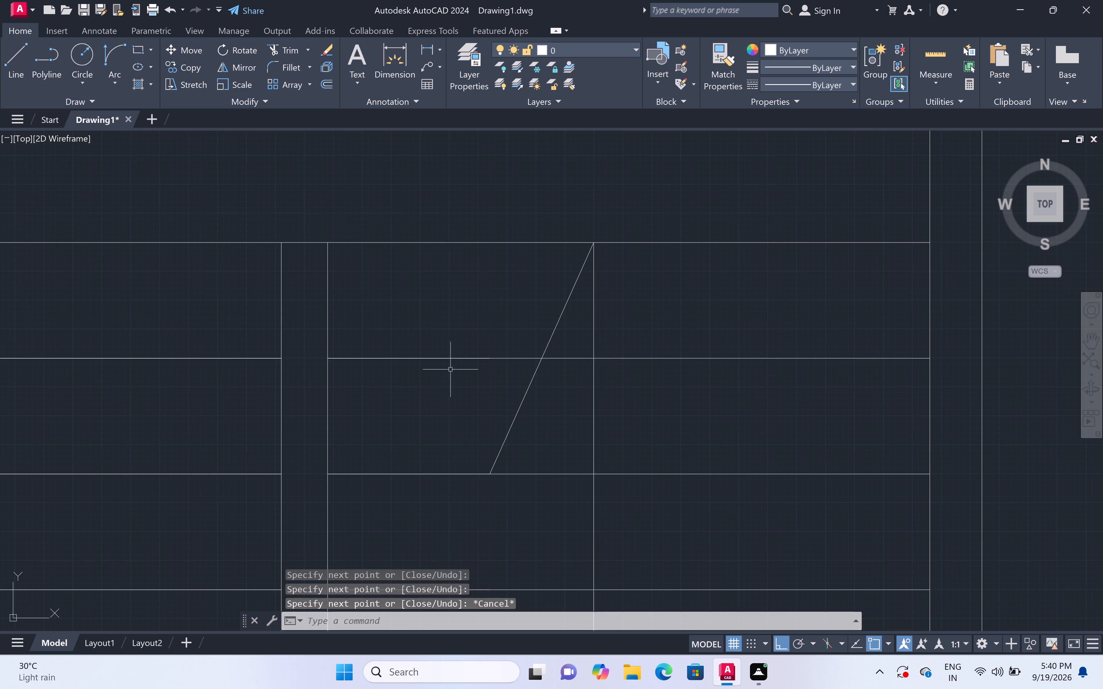
Mirror the slanted arrowhead side about the vertical walking line, keeping the source line.
{"action": "left_click", "coordinate": [520, 409]}
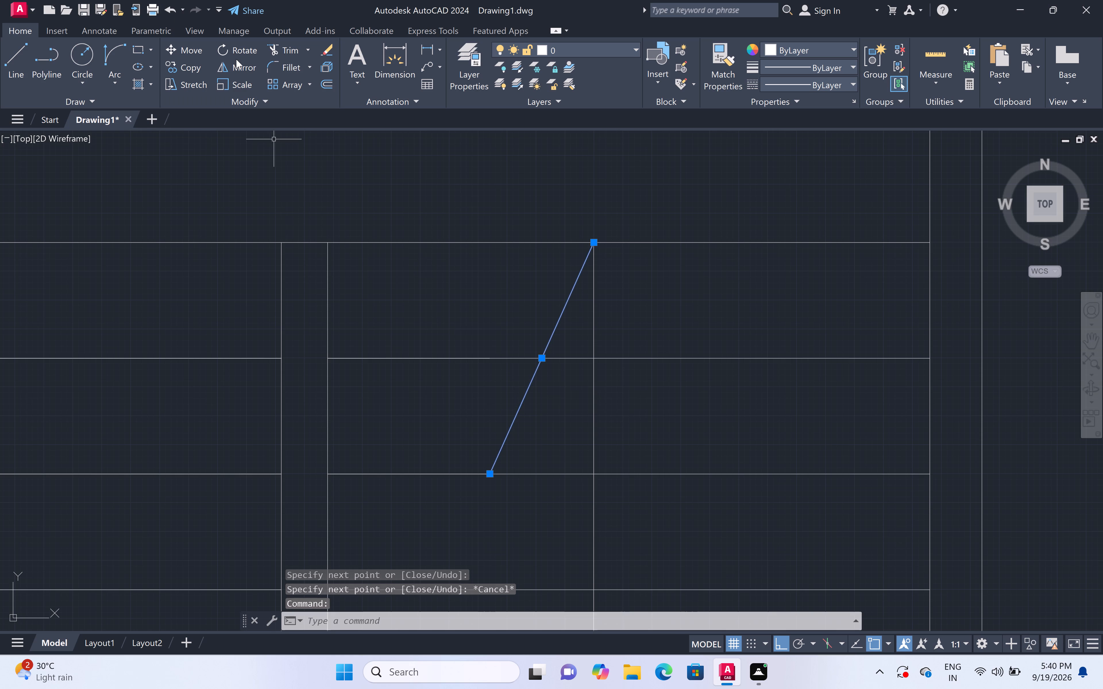
{"action": "double_click", "coordinate": [248, 70]}
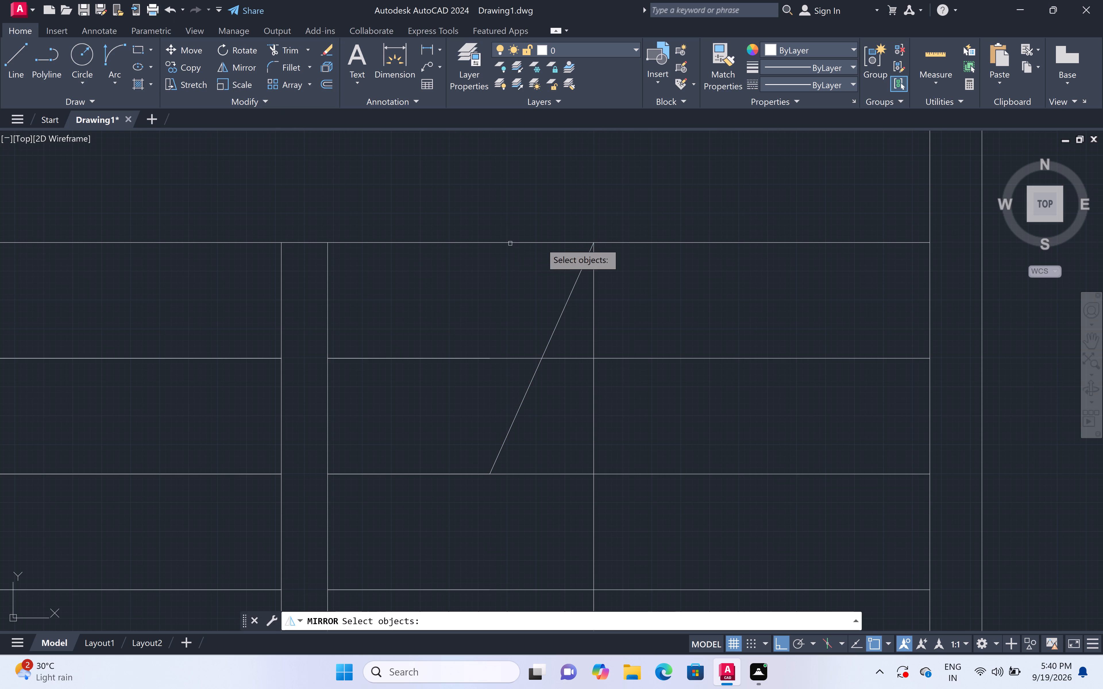
{"action": "left_click", "coordinate": [583, 266]}
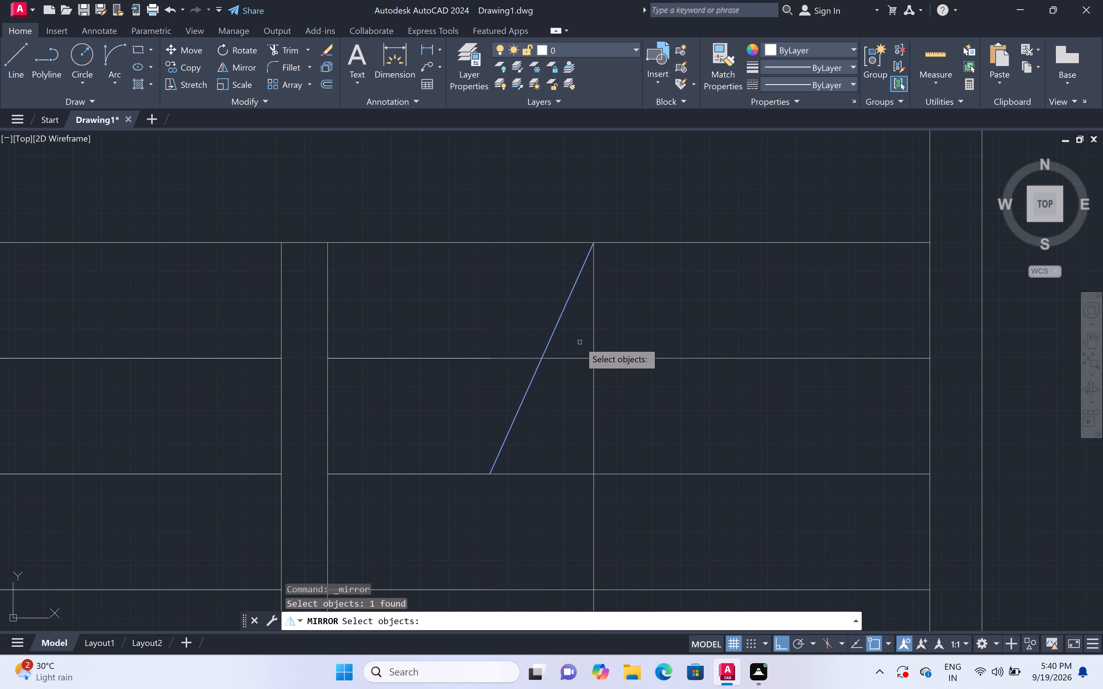
{"action": "key", "text": "space"}
{"action": "left_click", "coordinate": [593, 240]}
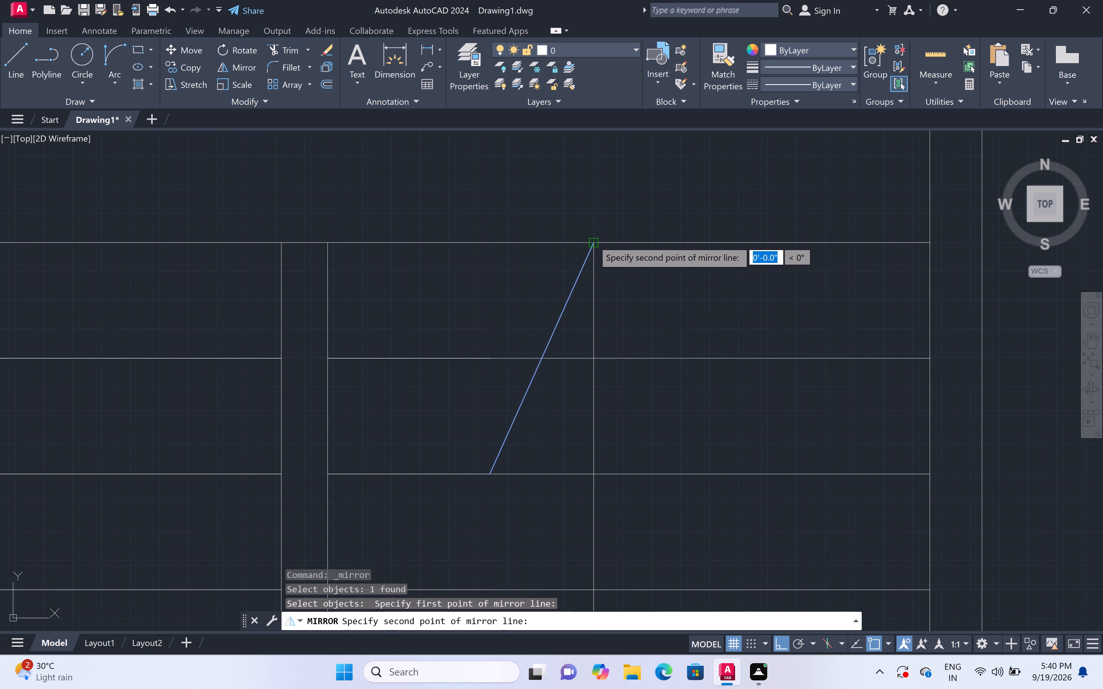
{"action": "left_click", "coordinate": [622, 173]}
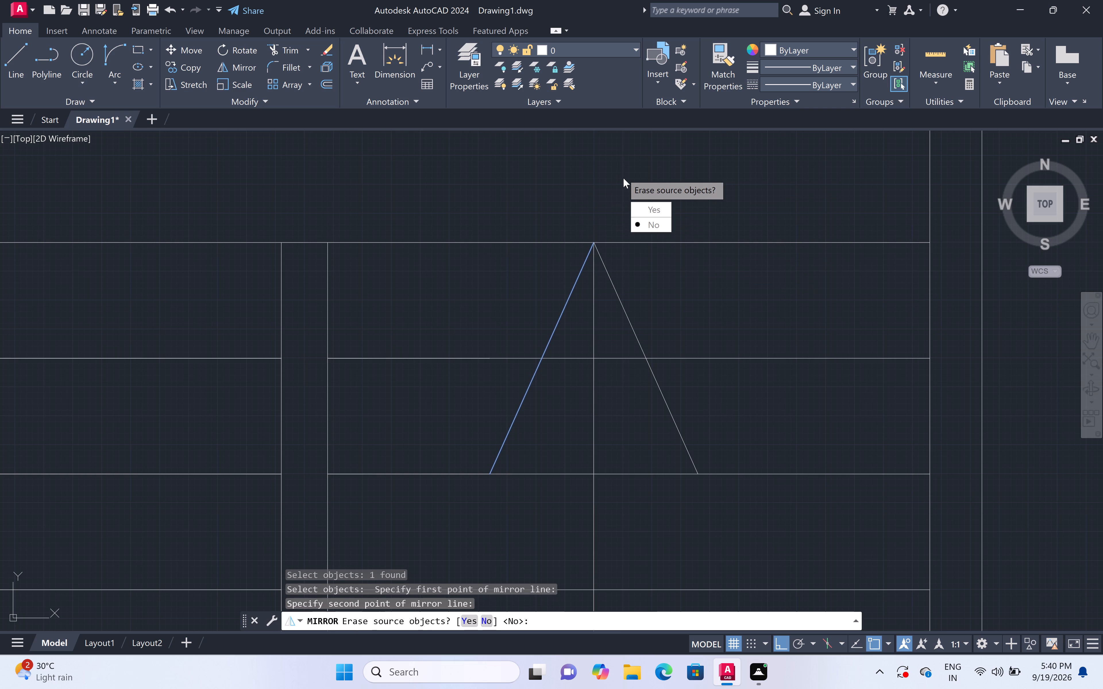
{"action": "left_click_drag", "start_coordinate": [646, 224], "coordinate": [622, 173]}
Close the arrowhead with a horizontal base line between the lower ends of its two slanted sides.
{"action": "scroll", "coordinate": [623, 169], "scroll_direction": "down", "scroll_amount": 5}
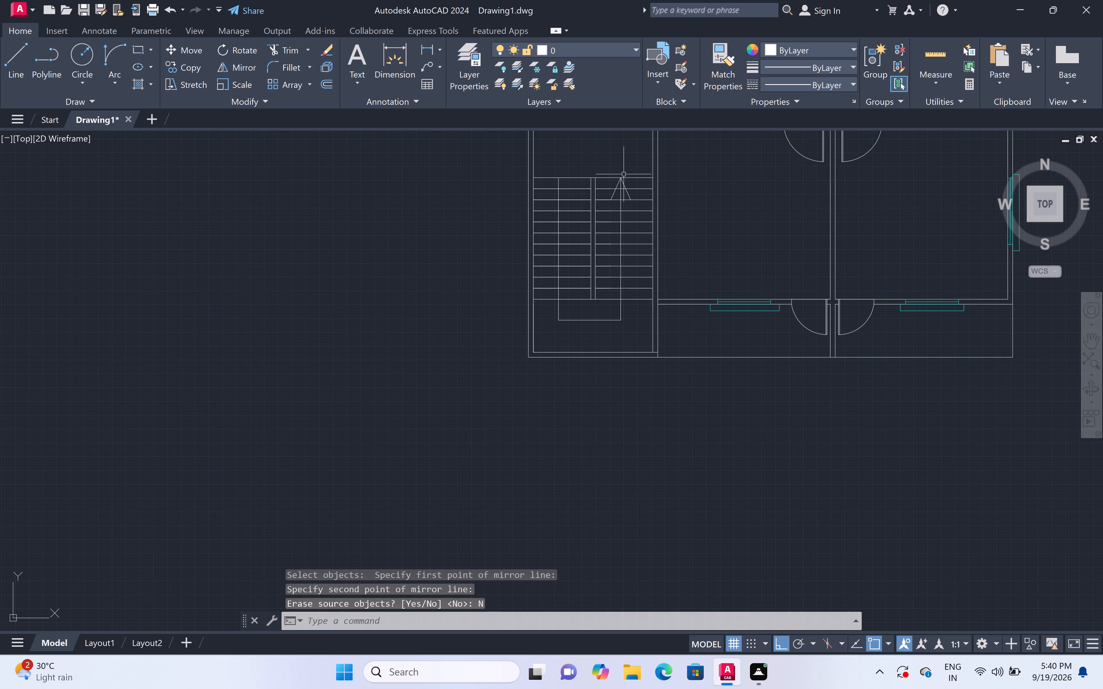
{"action": "scroll", "coordinate": [624, 173], "scroll_direction": "up", "scroll_amount": 5}
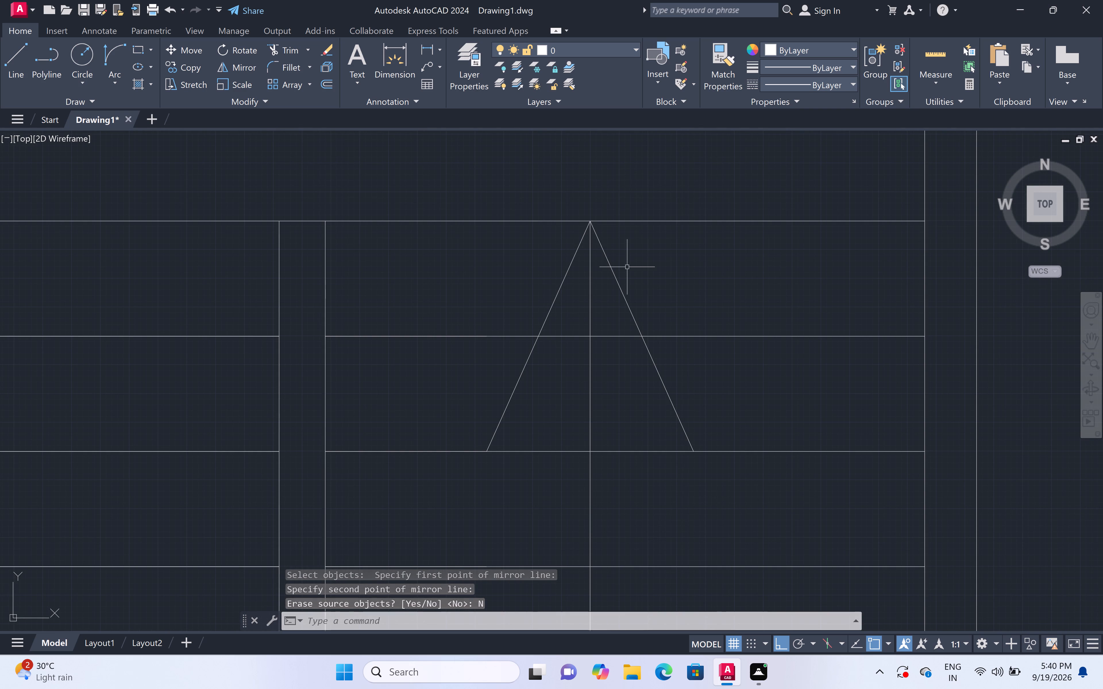
{"action": "key", "text": "l"}
{"action": "key", "text": "space"}
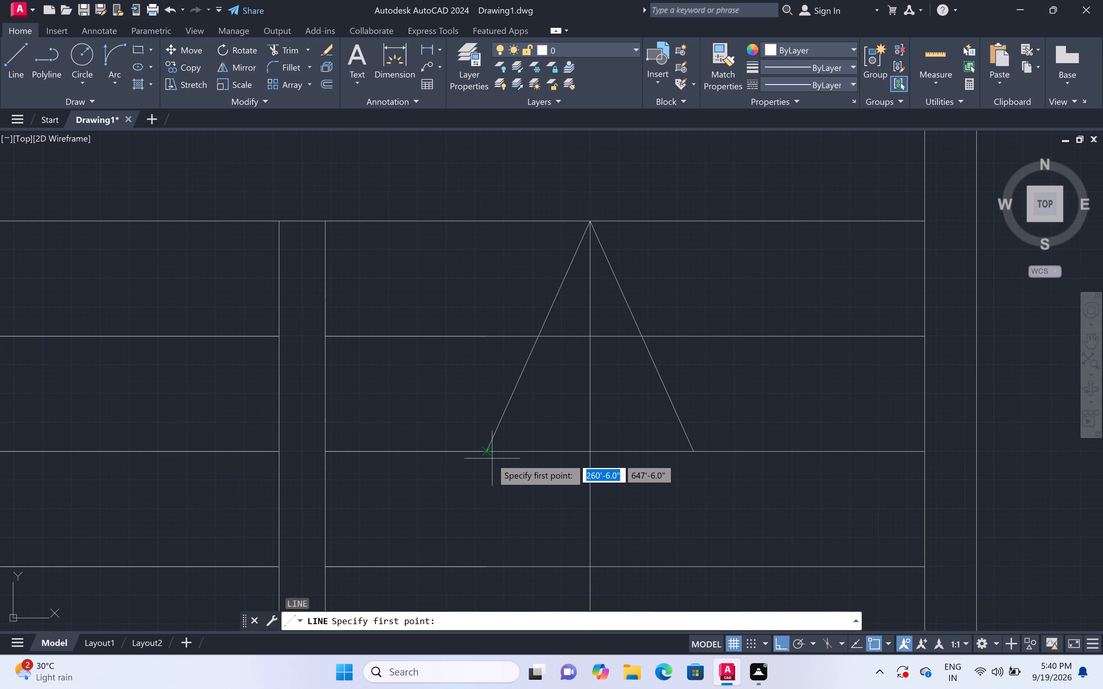
{"action": "left_click", "coordinate": [484, 451]}
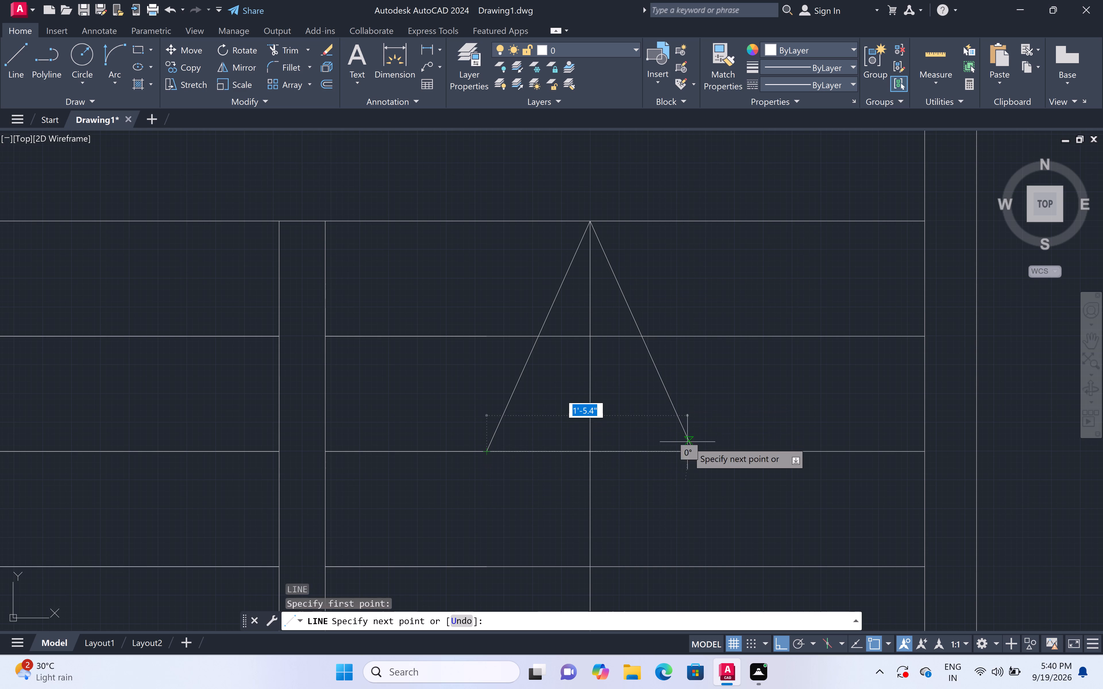
{"action": "left_click", "coordinate": [696, 456]}
{"action": "key", "text": "Escape"}
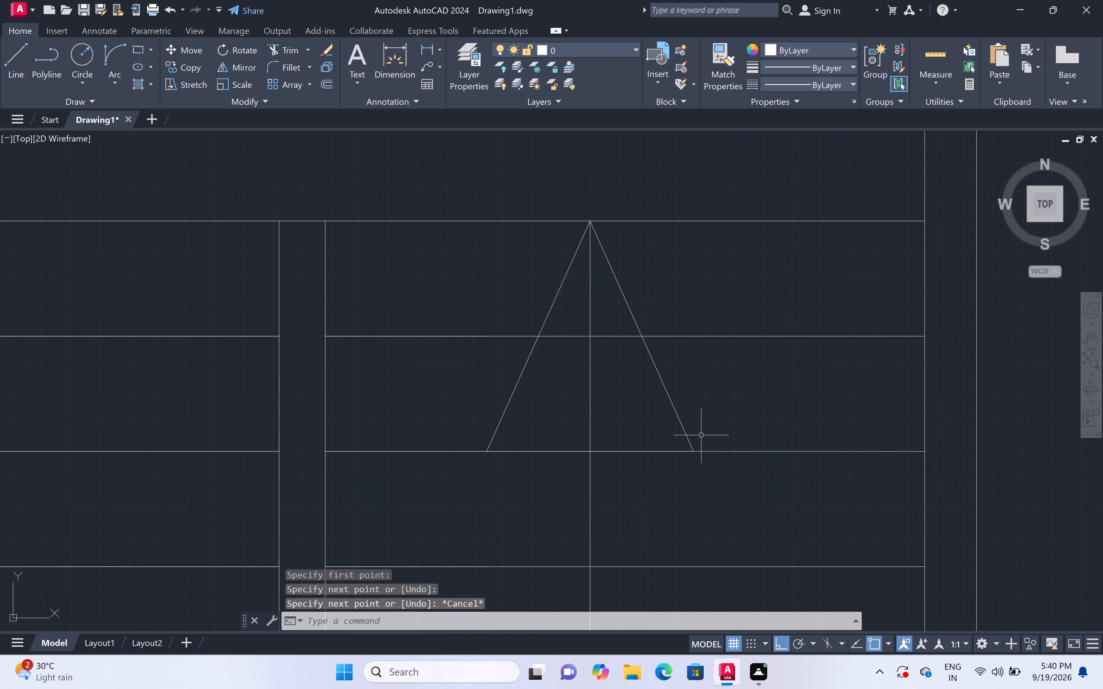
Trim the second tread line and the vertical walking line inside the arrowhead triangle.
{"action": "key", "text": "t"}
{"action": "key", "text": "r"}
{"action": "key", "text": "space"}
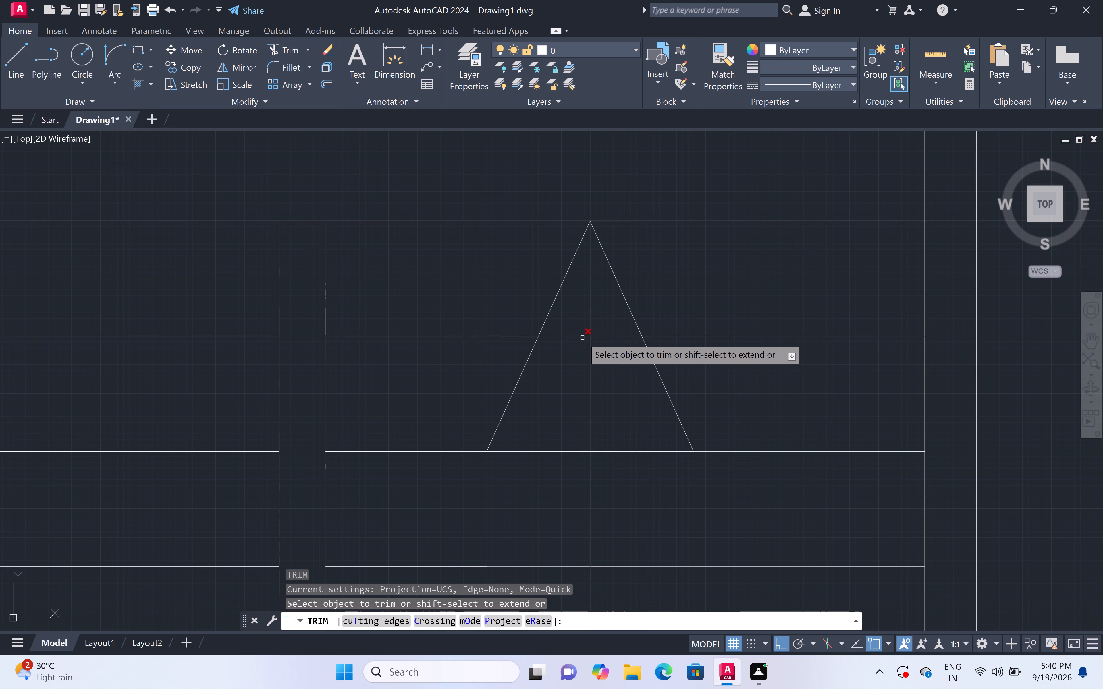
{"action": "left_click", "coordinate": [602, 337]}
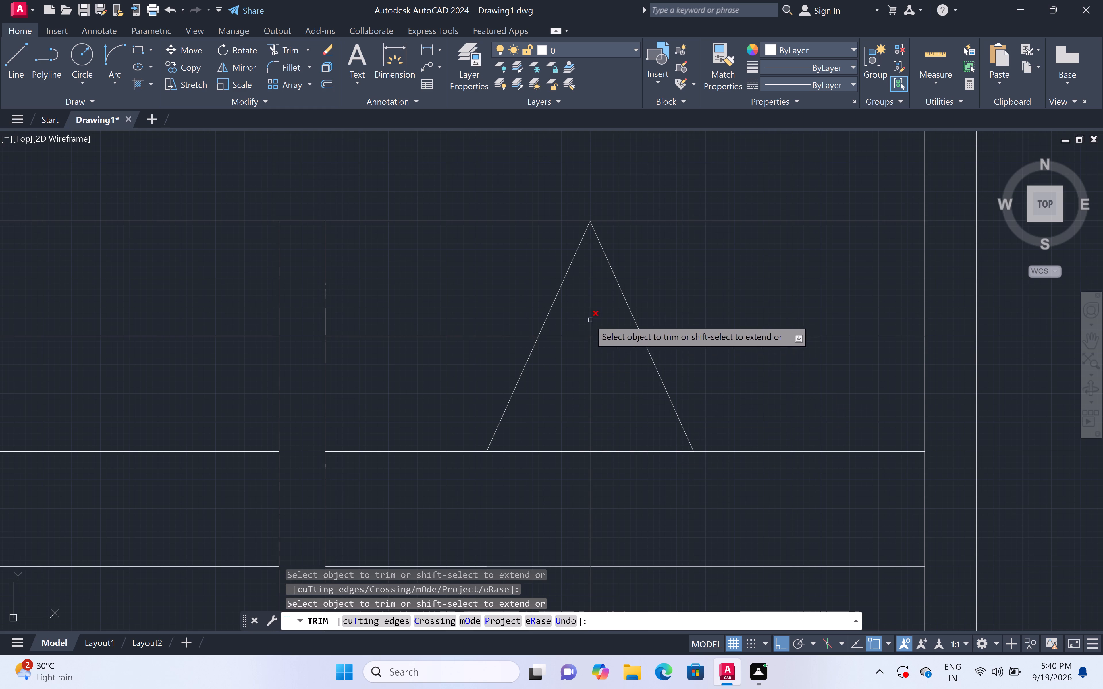
{"action": "left_click", "coordinate": [579, 338]}
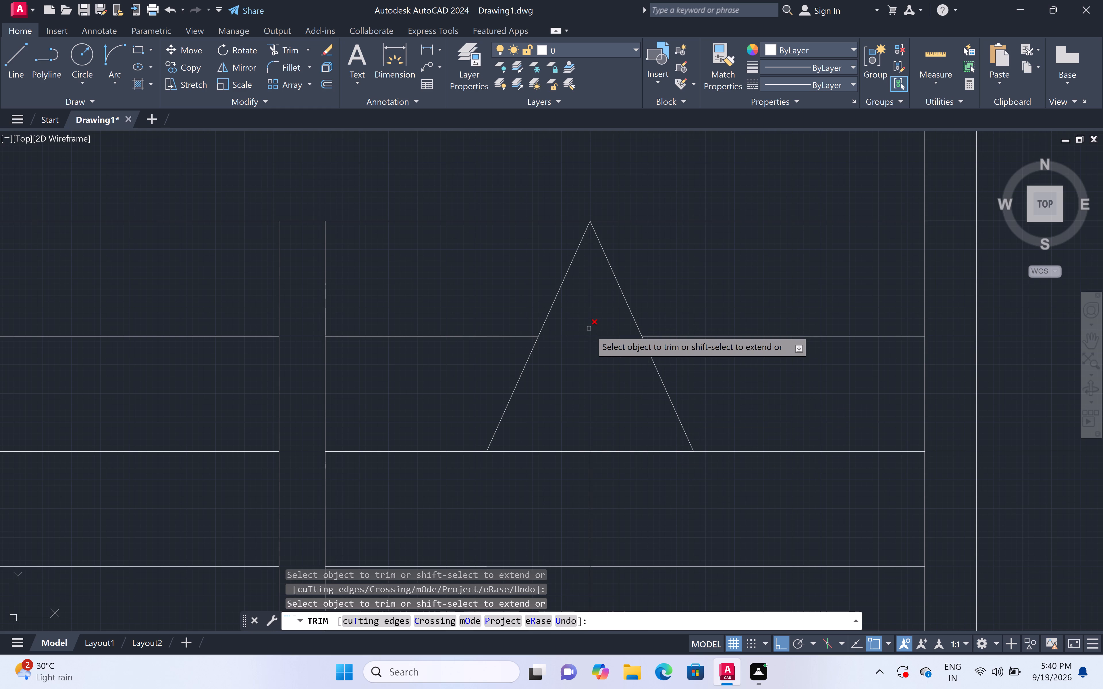
{"action": "left_click", "coordinate": [590, 330]}
{"action": "key", "text": "Escape"}
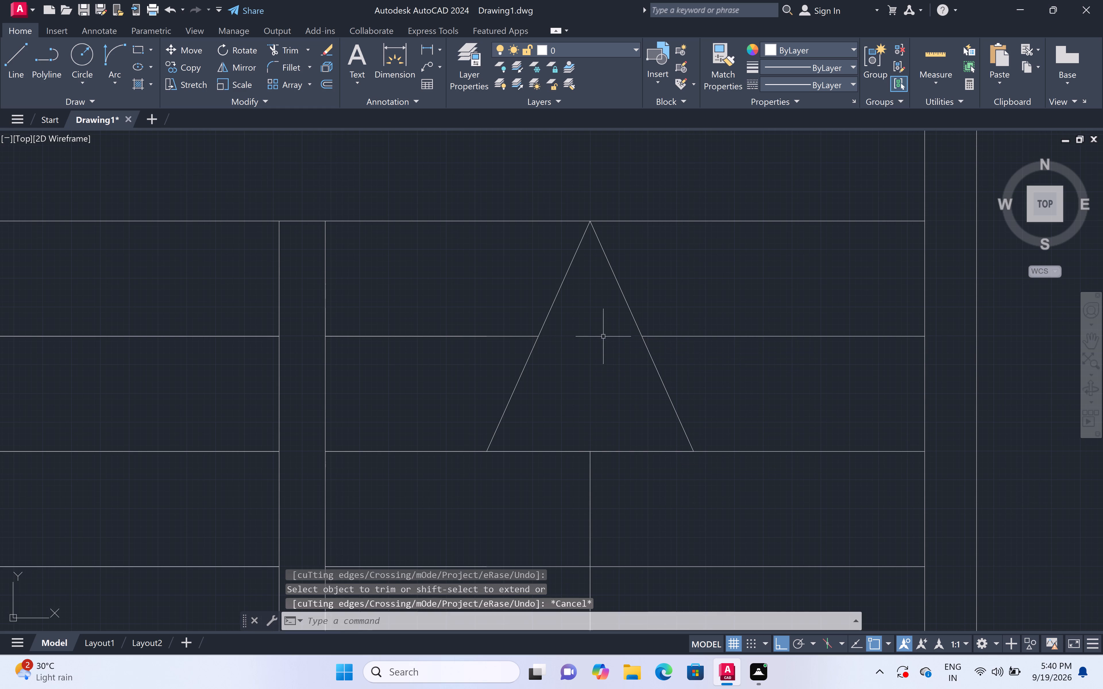
Fill the arrowhead triangle on the right flight with a Solid hatch.
{"action": "type", "text": "h"}
{"action": "key", "text": "space"}
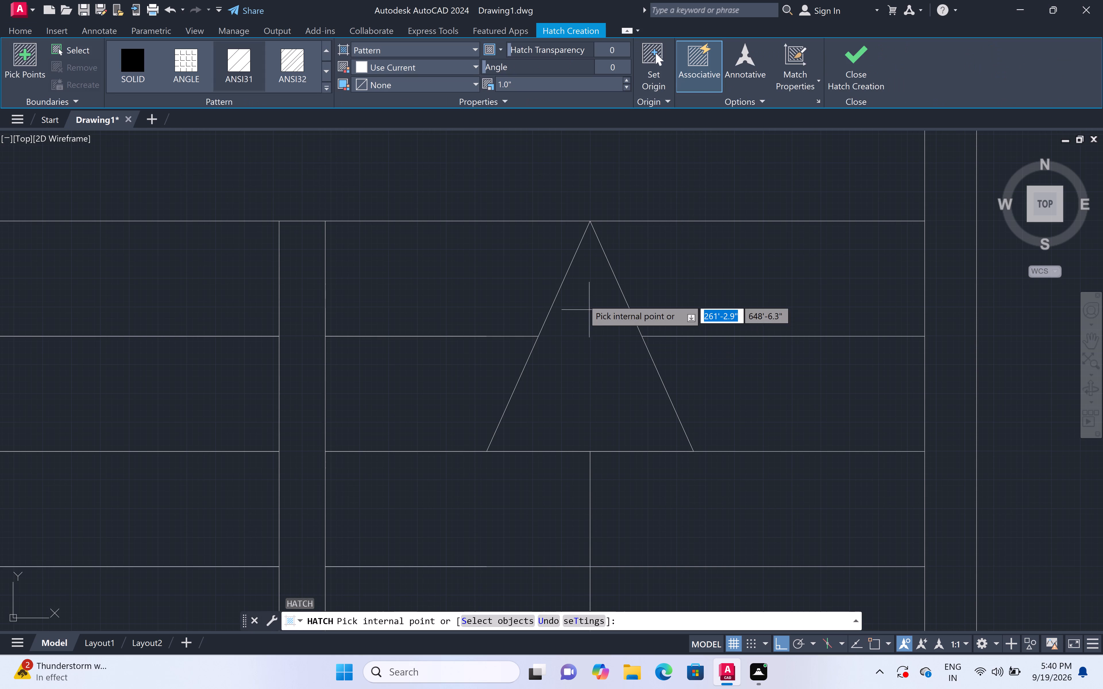
{"action": "left_click", "coordinate": [471, 46]}
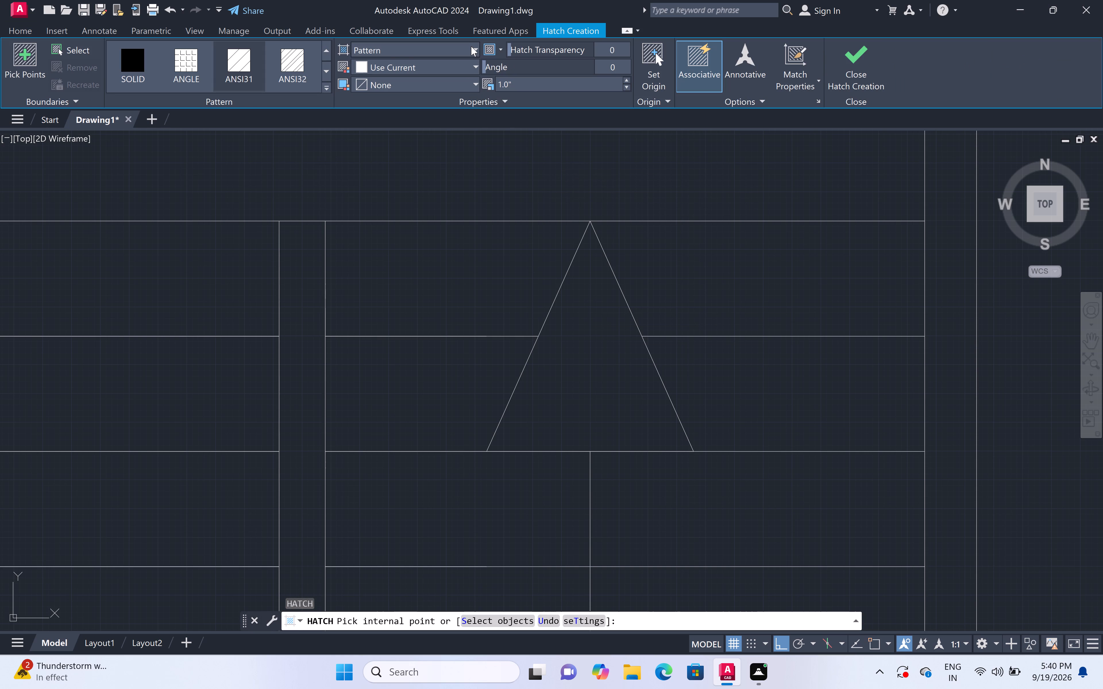
{"action": "left_click", "coordinate": [471, 61]}
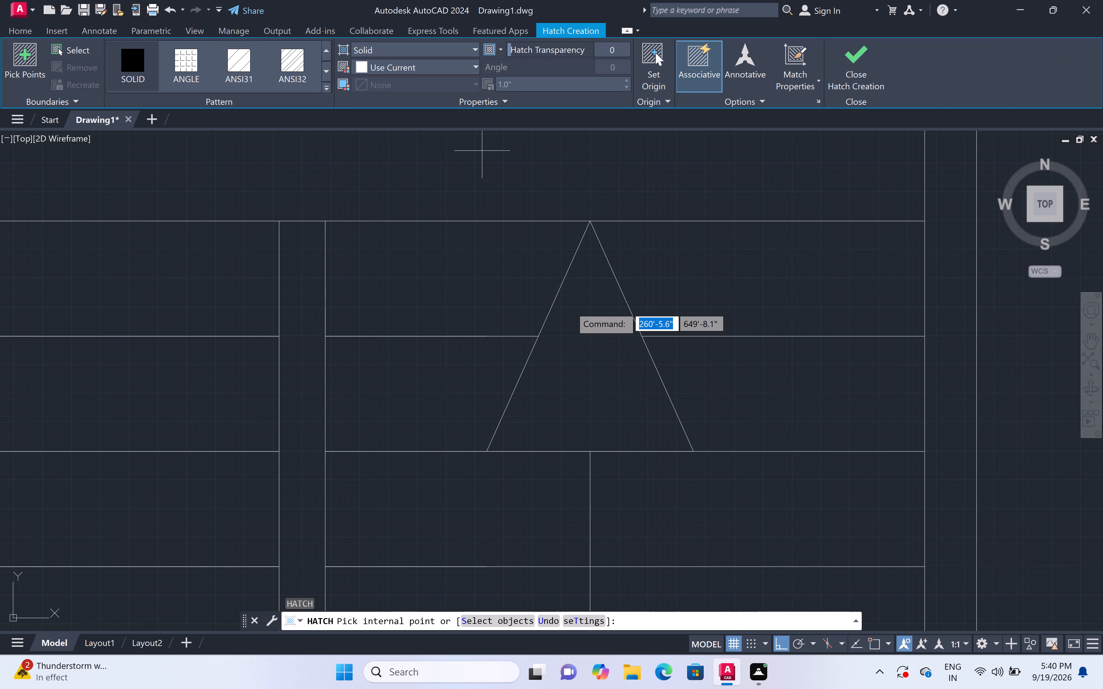
{"action": "left_click", "coordinate": [578, 328]}
{"action": "key", "text": "Escape"}
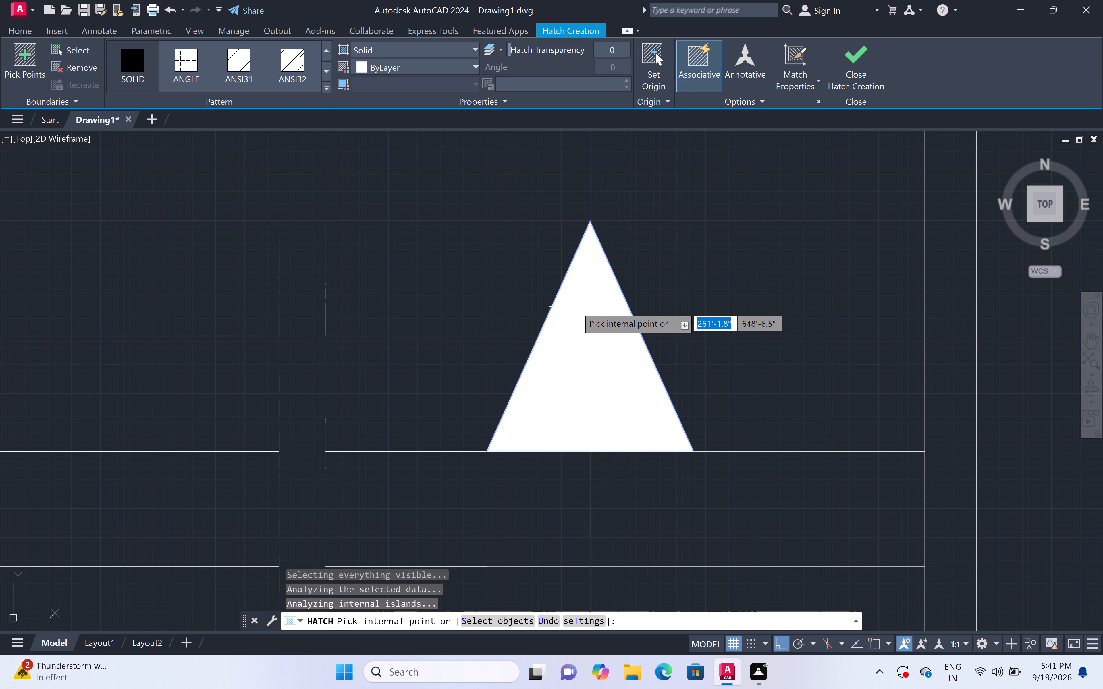
Add a two-line multiline text label reading M.BED ROOM and 12'0"X13'0" in the plan's upper-left room.
{"action": "scroll", "coordinate": [574, 223], "scroll_direction": "down", "scroll_amount": 3}
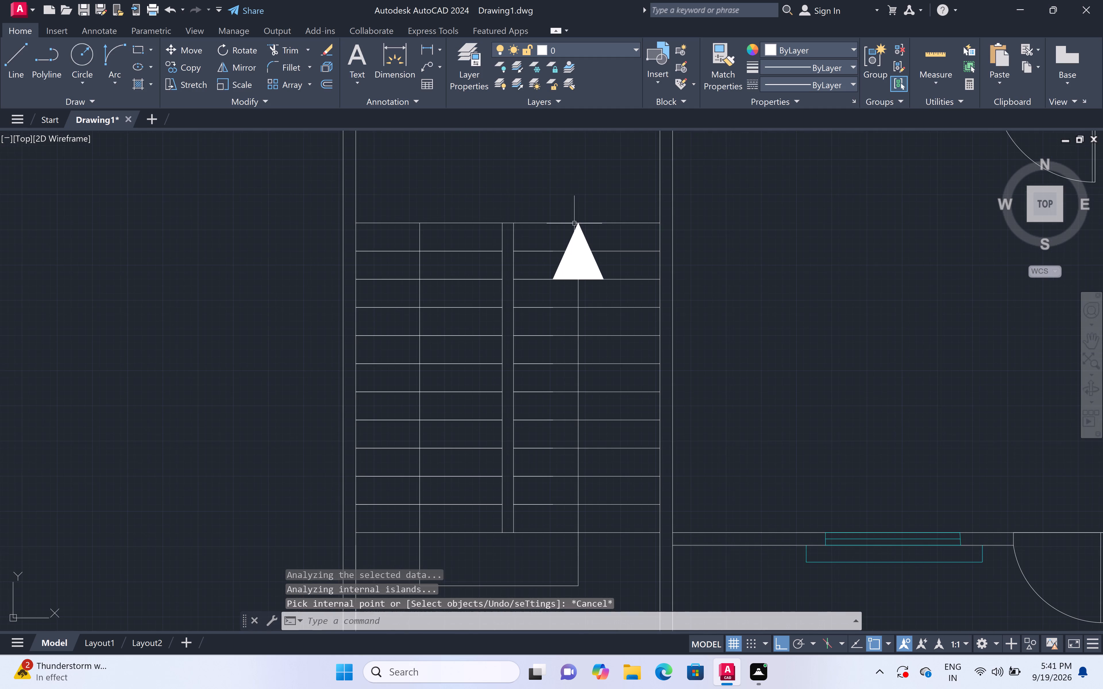
{"action": "scroll", "coordinate": [574, 223], "scroll_direction": "down", "scroll_amount": 5}
{"action": "scroll", "coordinate": [583, 159], "scroll_direction": "down", "scroll_amount": 3}
{"action": "scroll", "coordinate": [593, 154], "scroll_direction": "up", "scroll_amount": 4}
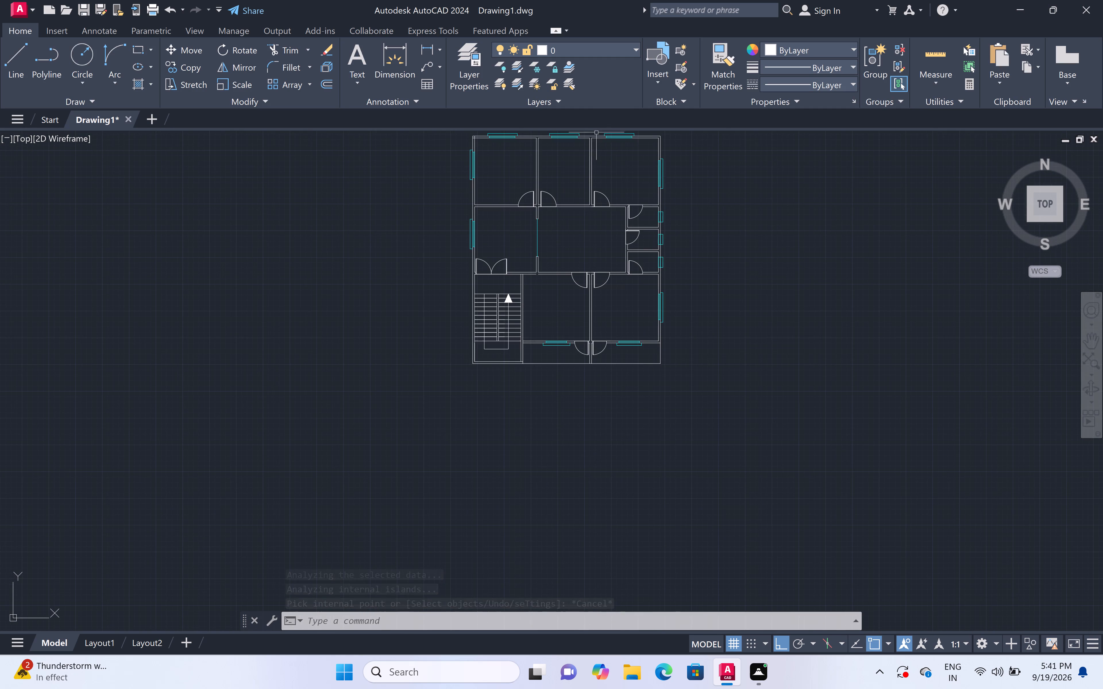
{"action": "scroll", "coordinate": [596, 164], "scroll_direction": "down", "scroll_amount": 1}
{"action": "middle_click_drag", "start_coordinate": [596, 166], "coordinate": [569, 291]}
{"action": "scroll", "coordinate": [566, 301], "scroll_direction": "up", "scroll_amount": 2}
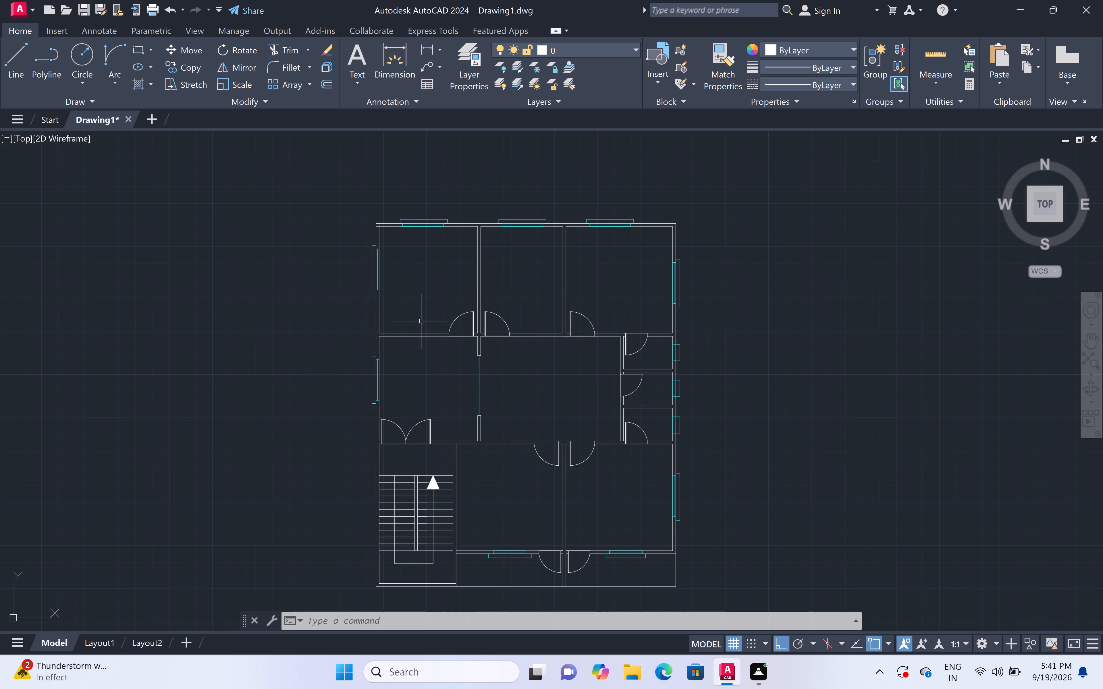
{"action": "scroll", "coordinate": [410, 231], "scroll_direction": "up", "scroll_amount": 2}
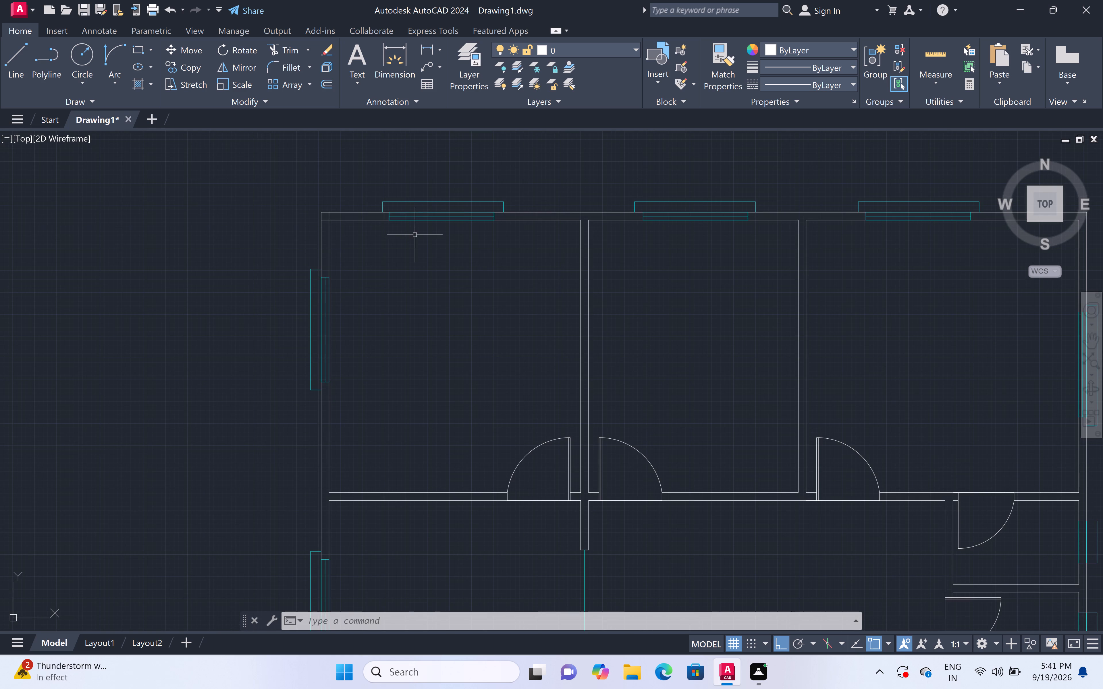
{"action": "key", "text": "m"}
{"action": "key", "text": "t"}
{"action": "key", "text": "space"}
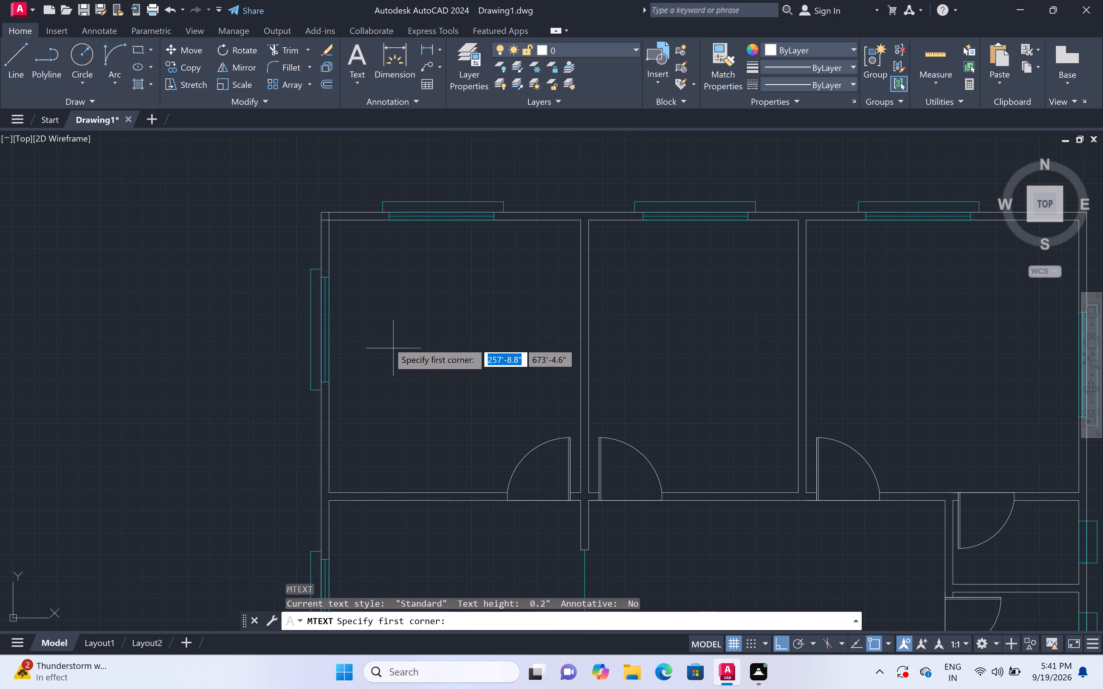
{"action": "left_click_drag", "start_coordinate": [377, 305], "coordinate": [380, 308]}
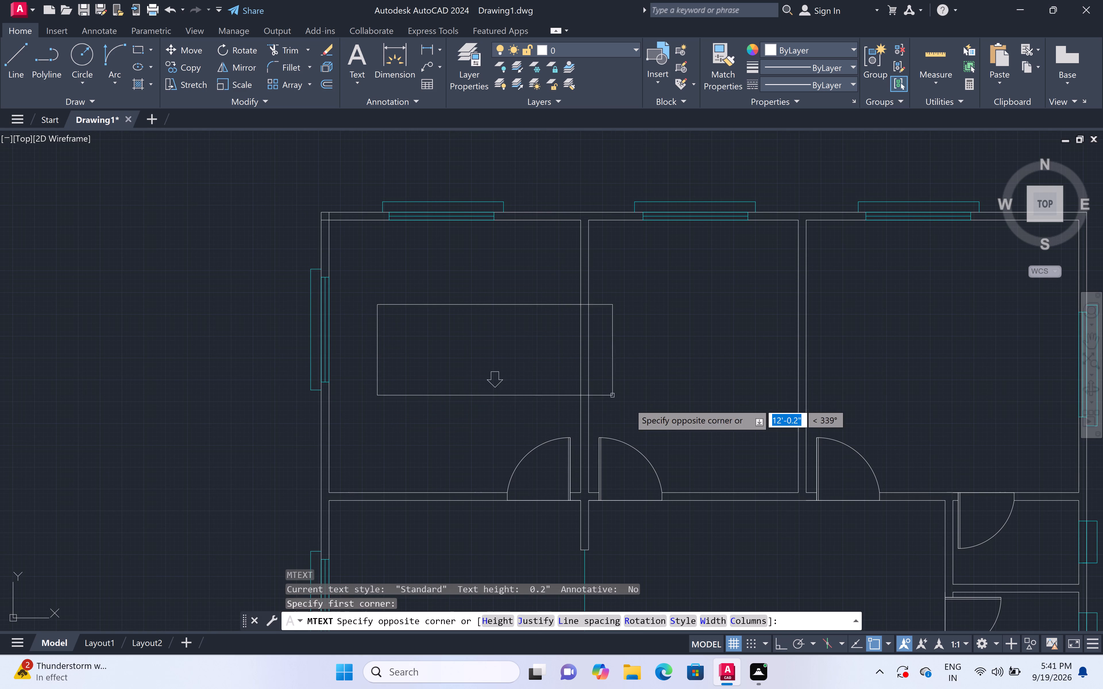
{"action": "left_click", "coordinate": [537, 389]}
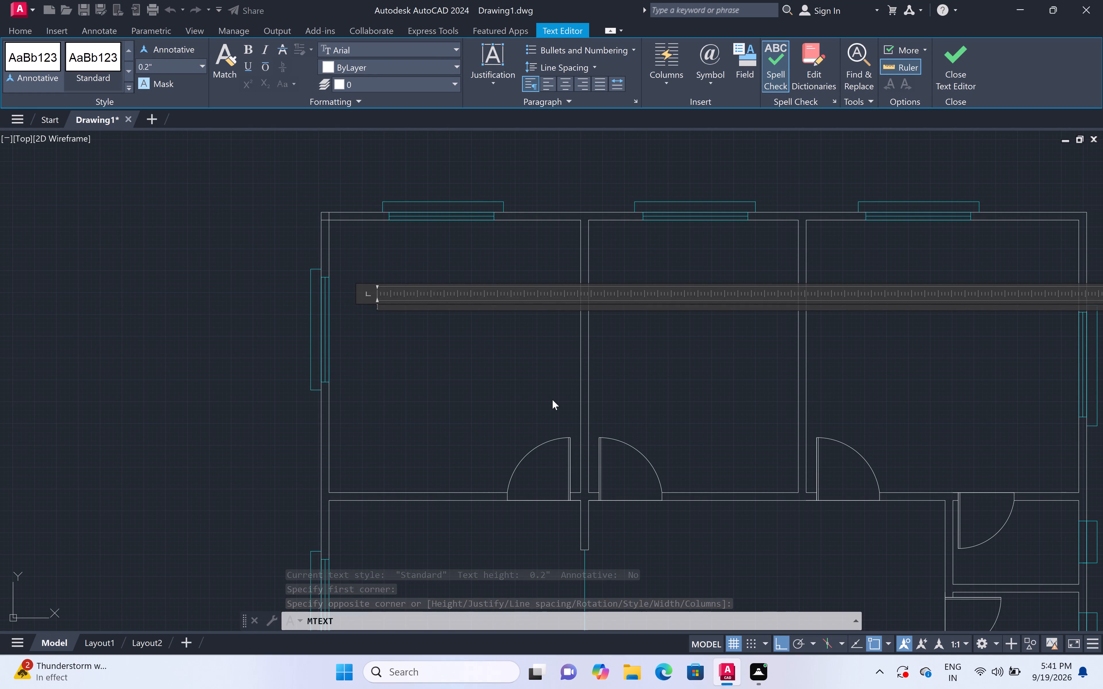
{"action": "key", "text": "m"}
{"action": "key", "text": "period"}
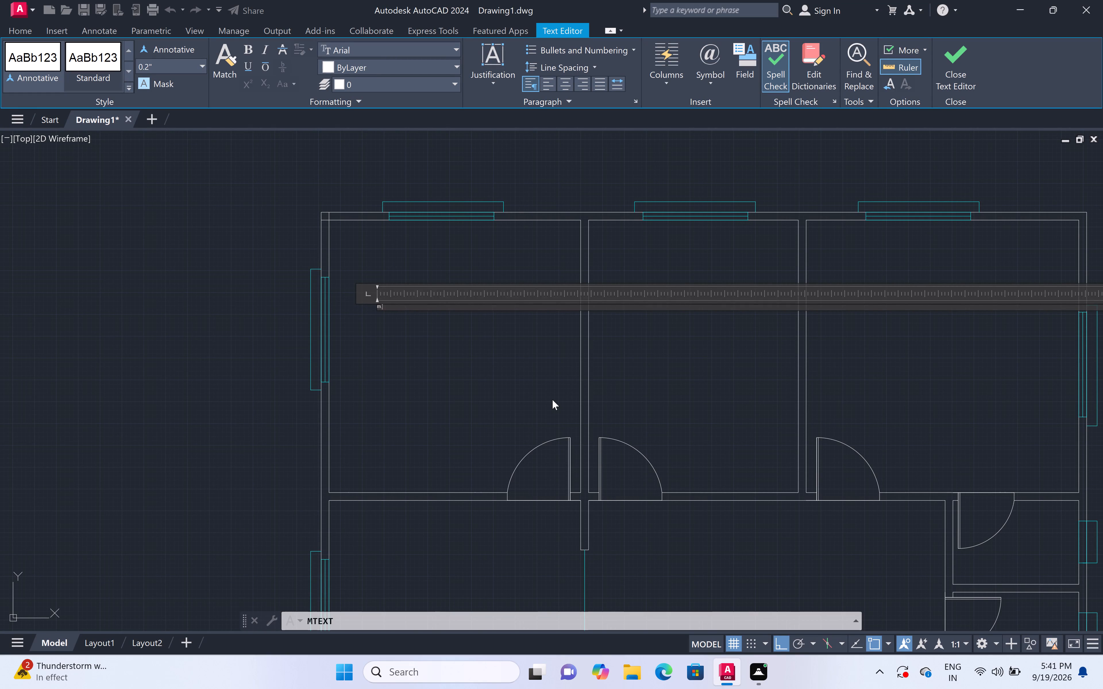
{"action": "key", "text": "BackSpace"}
{"action": "key", "text": "BackSpace"}
{"action": "key", "text": "BackSpace"}
{"action": "type", "text": "M.BED ROOM"}
{"action": "key", "text": "Return"}
{"action": "type", "text": "12"}
{"action": "type", "text": "'0"}
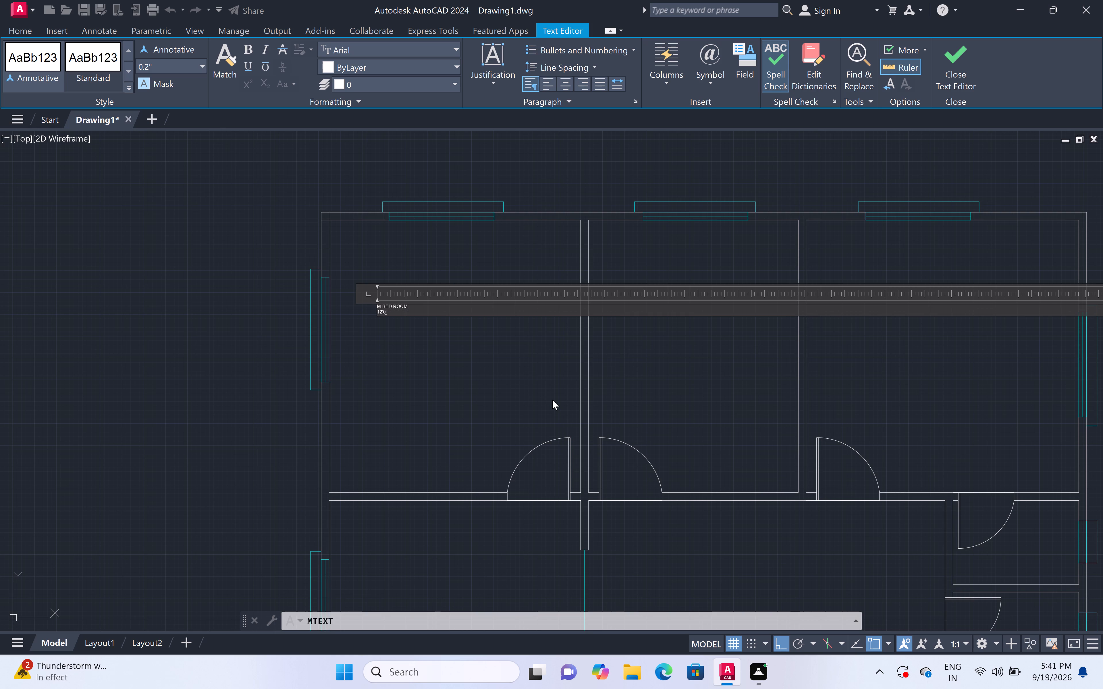
{"action": "key", "text": "shift+quotedbl"}
{"action": "key", "text": "x"}
{"action": "type", "text": "13'0"}
{"action": "key", "text": "shift+quotedbl"}
{"action": "left_click", "coordinate": [383, 344]}
Set the M.BED ROOM label's text height to 6".
{"action": "left_click", "coordinate": [356, 285]}
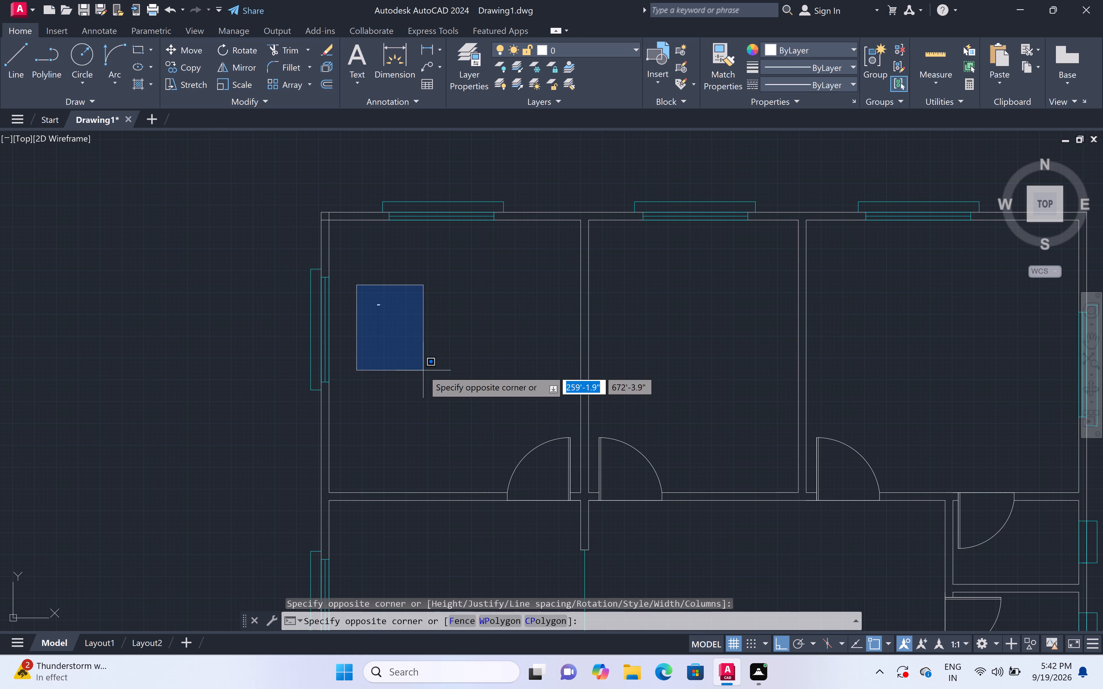
{"action": "left_click", "coordinate": [423, 370]}
{"action": "right_click", "coordinate": [414, 340]}
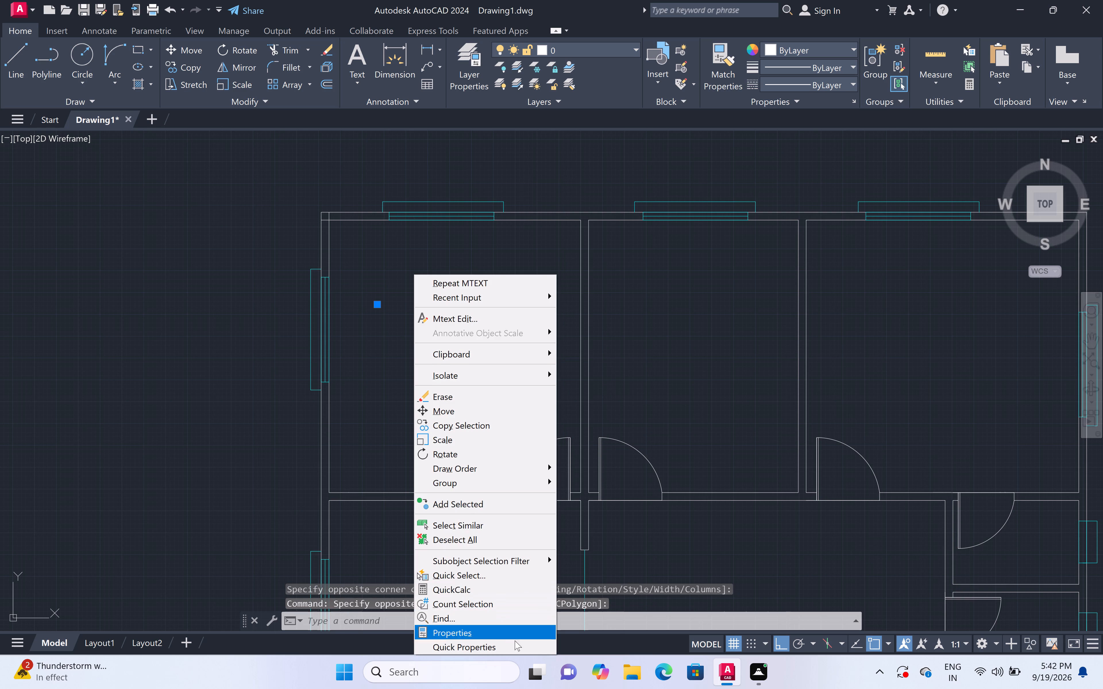
{"action": "left_click", "coordinate": [516, 637]}
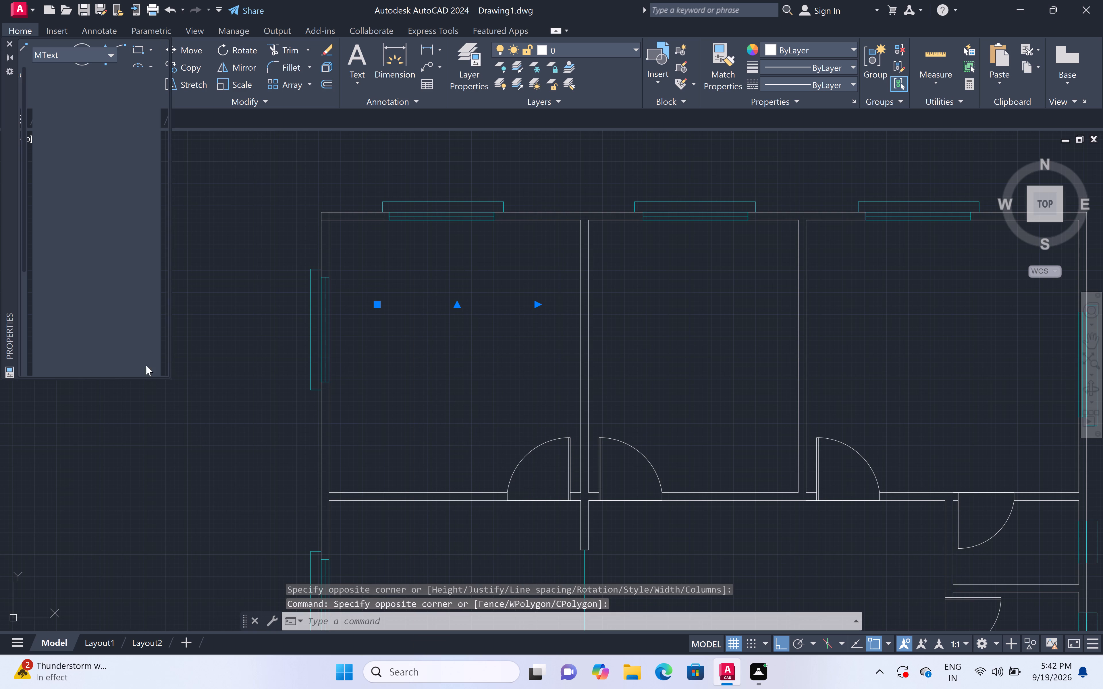
{"action": "left_click", "coordinate": [120, 328]}
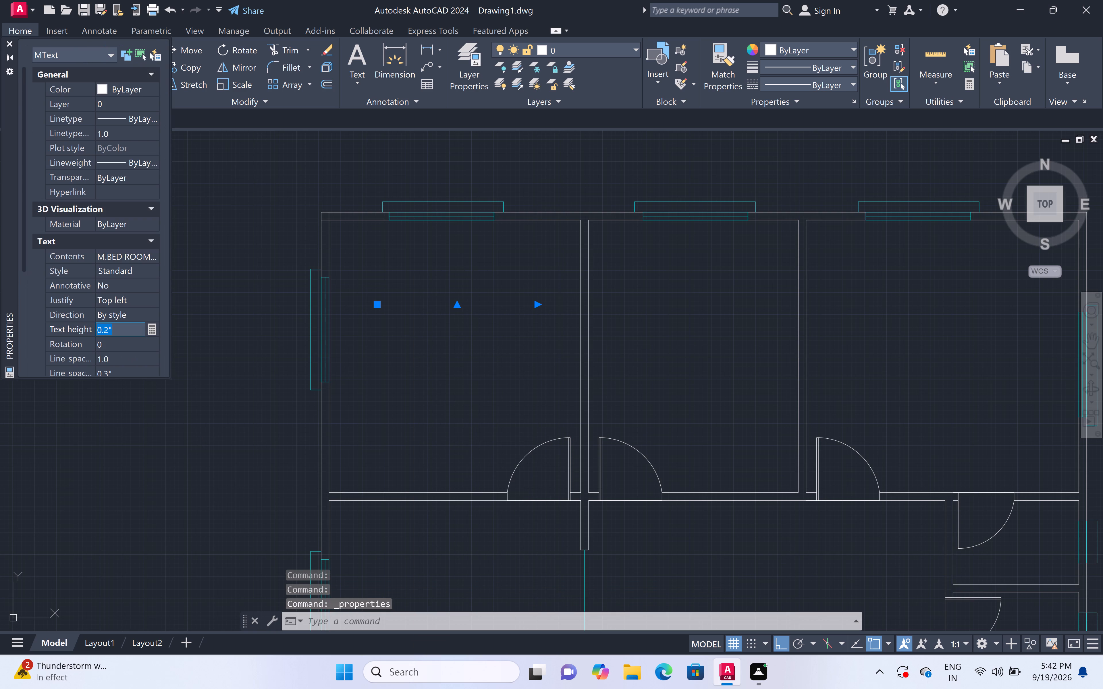
{"action": "key", "text": "BackSpace"}
{"action": "type", "text": "6\""}
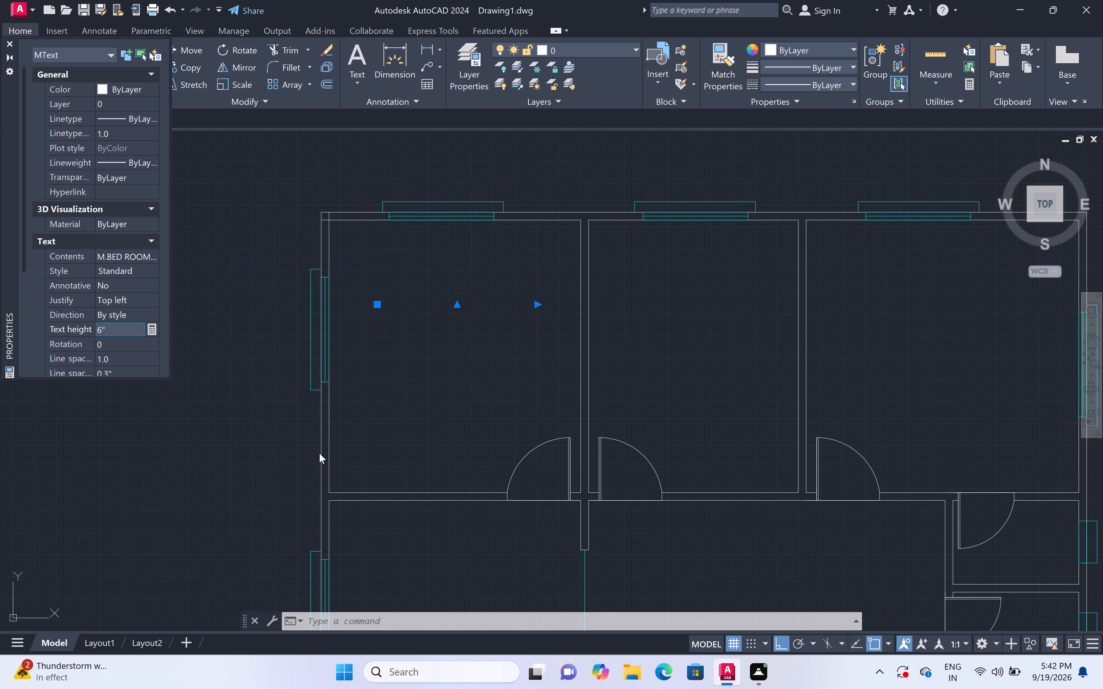
{"action": "left_click", "coordinate": [394, 406]}
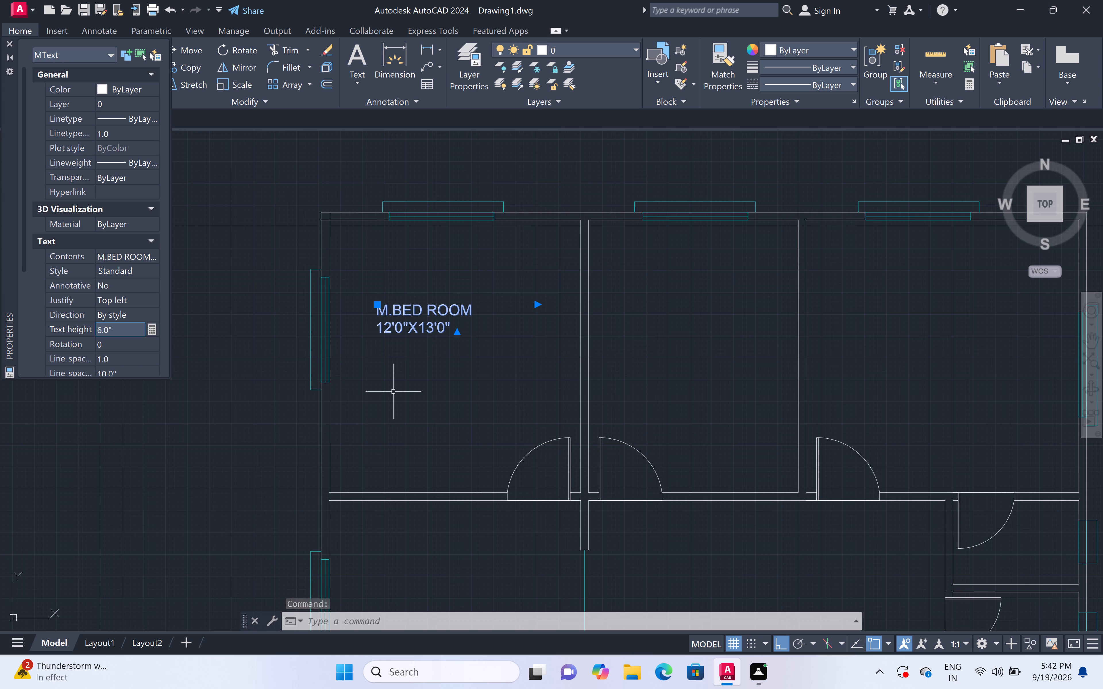
{"action": "key", "text": "Escape"}
Move the M.BED ROOM label about 1'-6" diagonally down and right, with Ortho off, toward the middle of its room.
{"action": "left_click", "coordinate": [418, 326]}
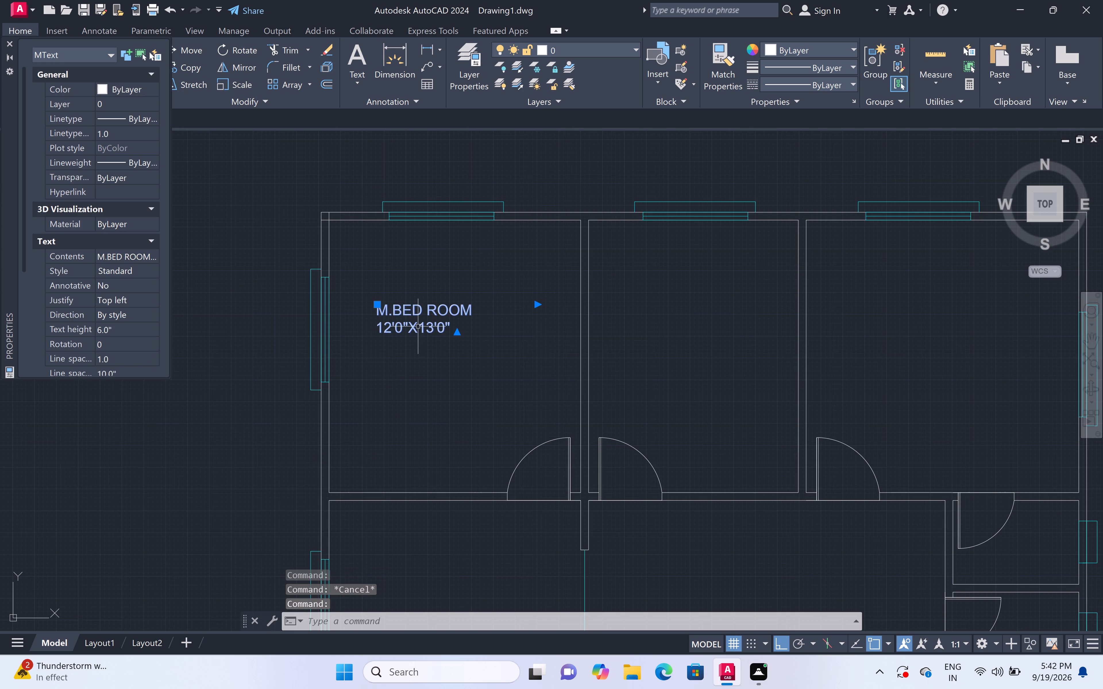
{"action": "type", "text": "M"}
{"action": "key", "text": "space"}
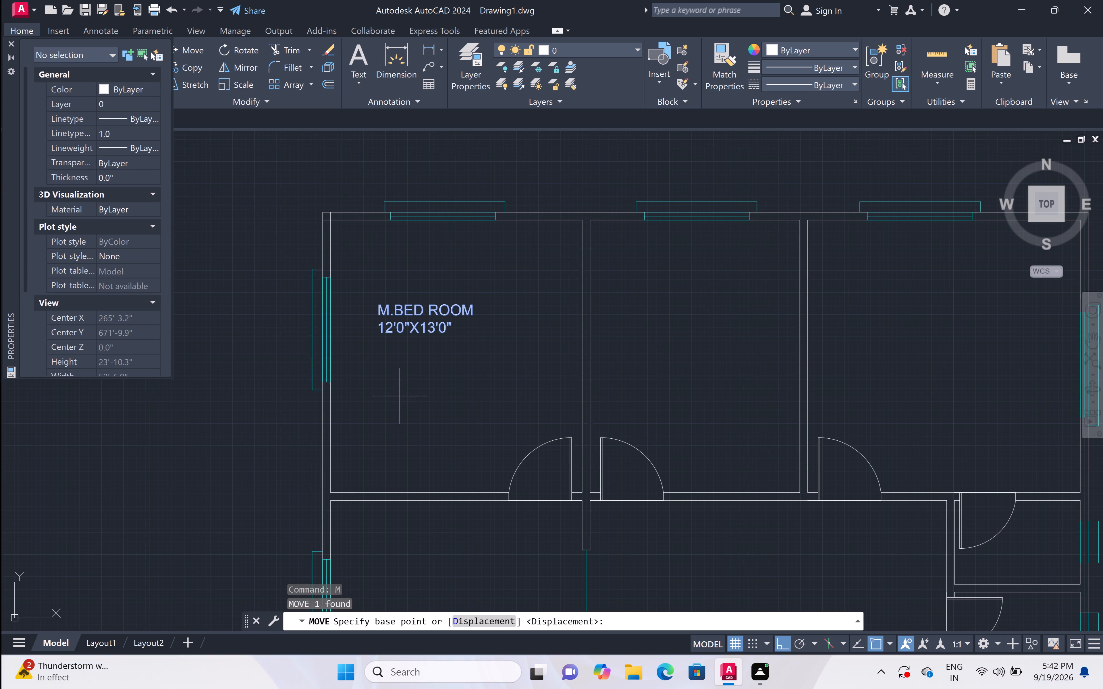
{"action": "left_click", "coordinate": [377, 330]}
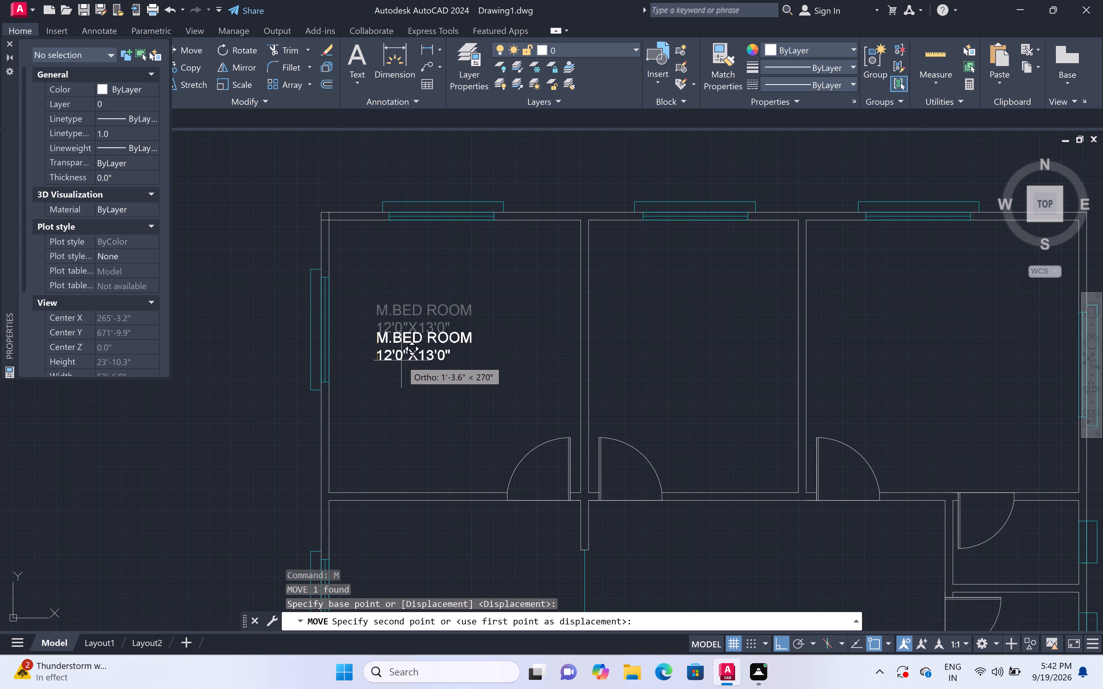
{"action": "key", "text": "F8"}
{"action": "scroll", "coordinate": [402, 359], "scroll_direction": "up", "scroll_amount": 3}
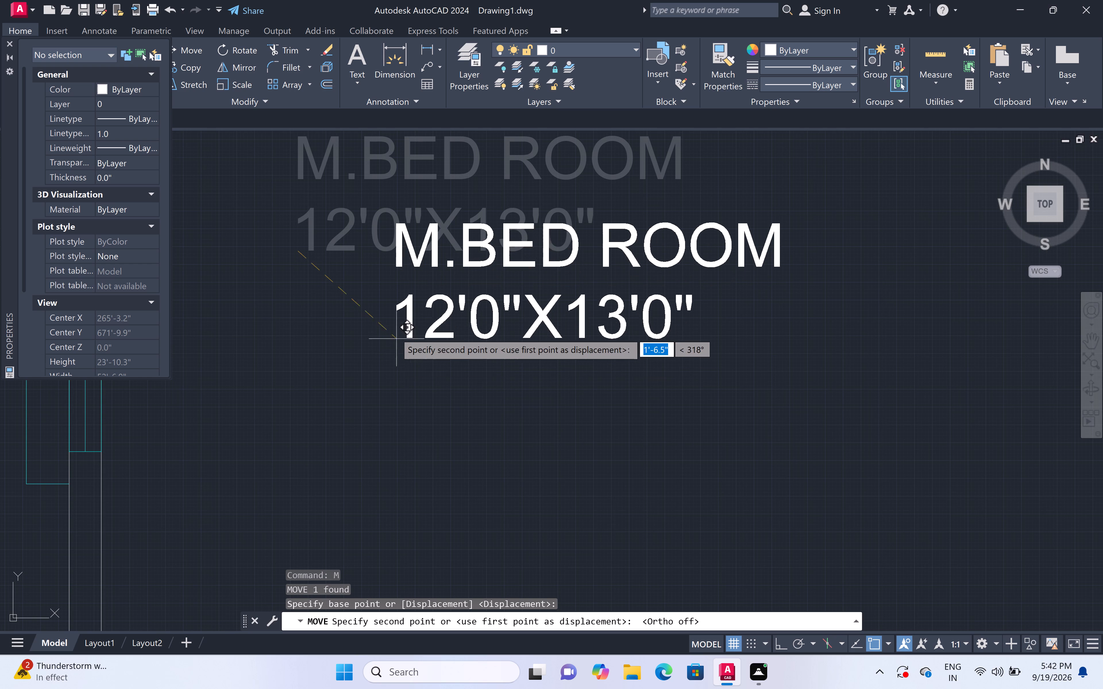
{"action": "left_click", "coordinate": [394, 331]}
Add a two-line multiline text label reading KITCHEN and 10'0"X13'0" in the top middle room.
{"action": "scroll", "coordinate": [394, 331], "scroll_direction": "down", "scroll_amount": 6}
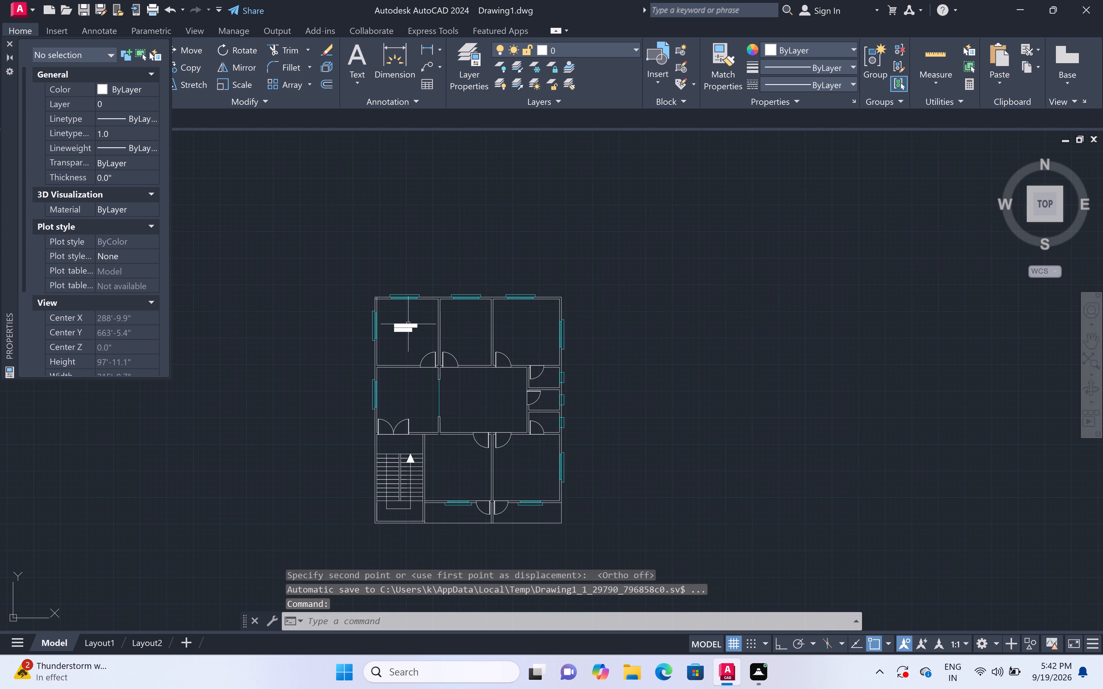
{"action": "scroll", "coordinate": [468, 333], "scroll_direction": "up", "scroll_amount": 1}
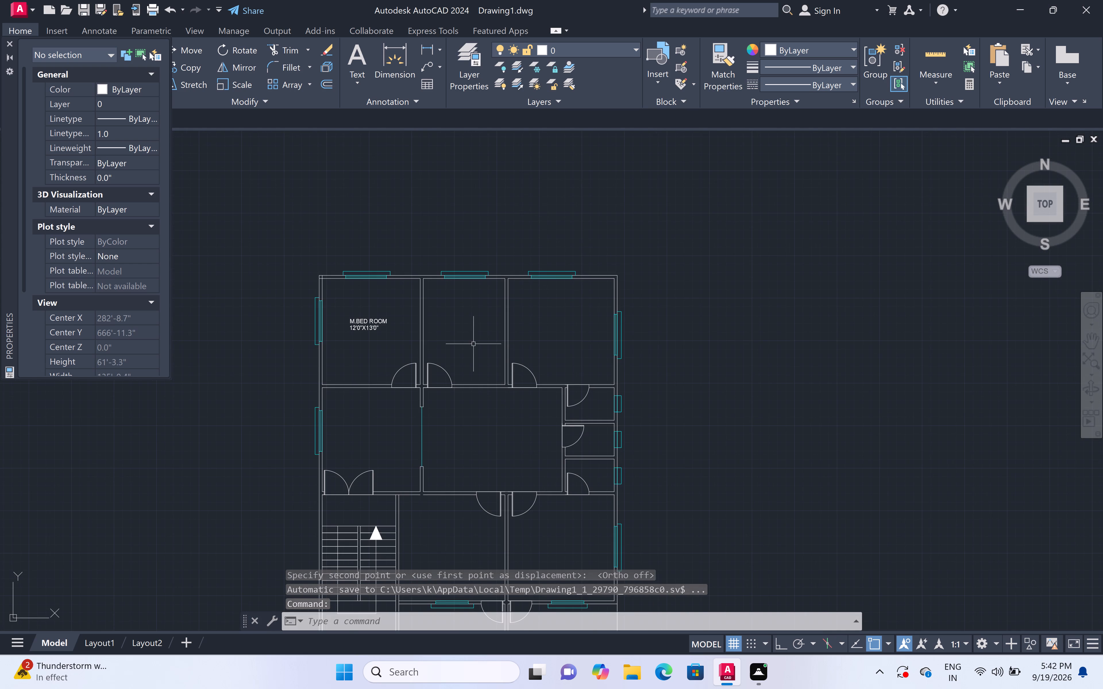
{"action": "scroll", "coordinate": [473, 349], "scroll_direction": "up", "scroll_amount": 1}
{"action": "key", "text": "m"}
{"action": "type", "text": "T"}
{"action": "key", "text": "space"}
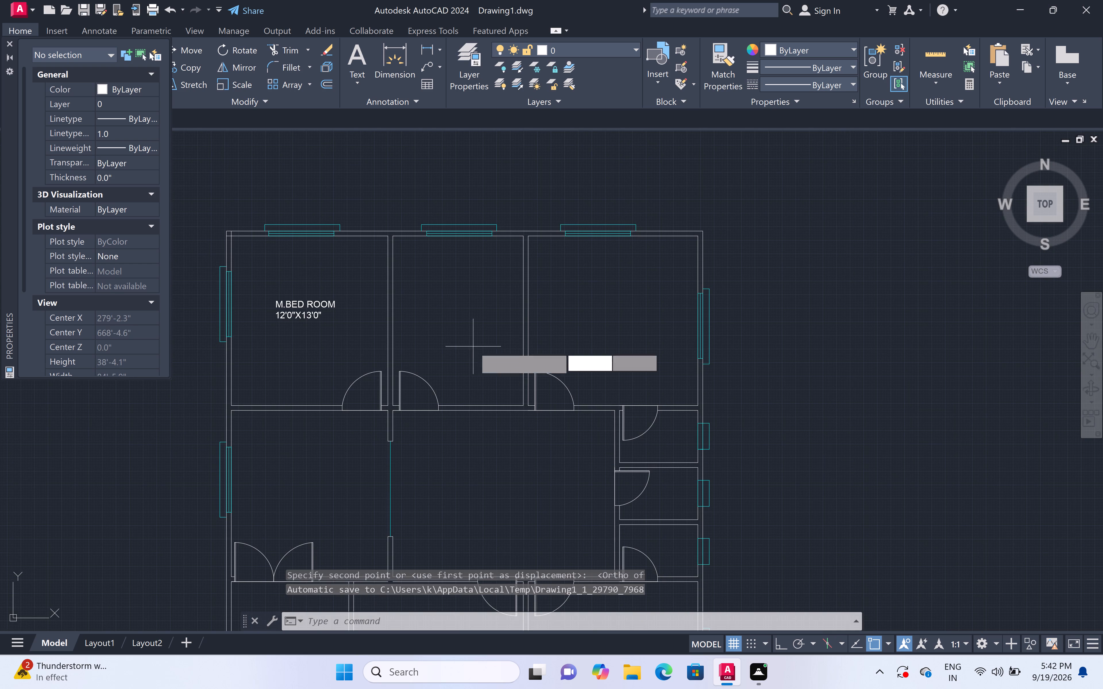
{"action": "left_click", "coordinate": [423, 299]}
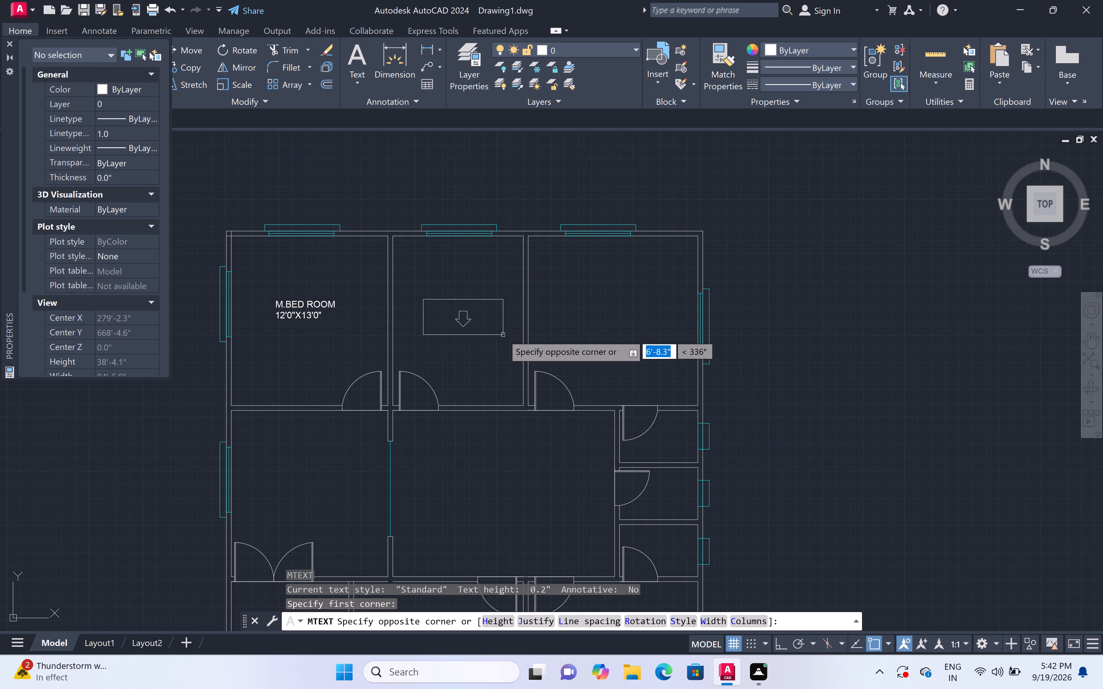
{"action": "left_click", "coordinate": [503, 335]}
{"action": "key", "text": "k"}
{"action": "key", "text": "i"}
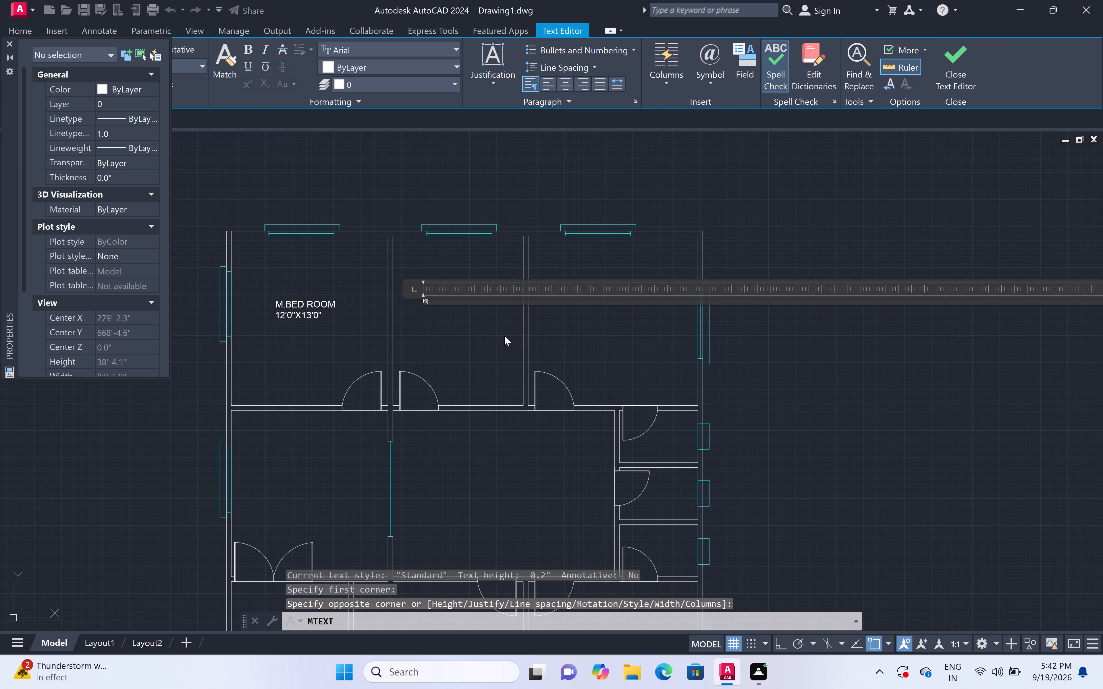
{"action": "key", "text": "t"}
{"action": "key", "text": "c"}
{"action": "key", "text": "h"}
{"action": "key", "text": "e"}
{"action": "key", "text": "n"}
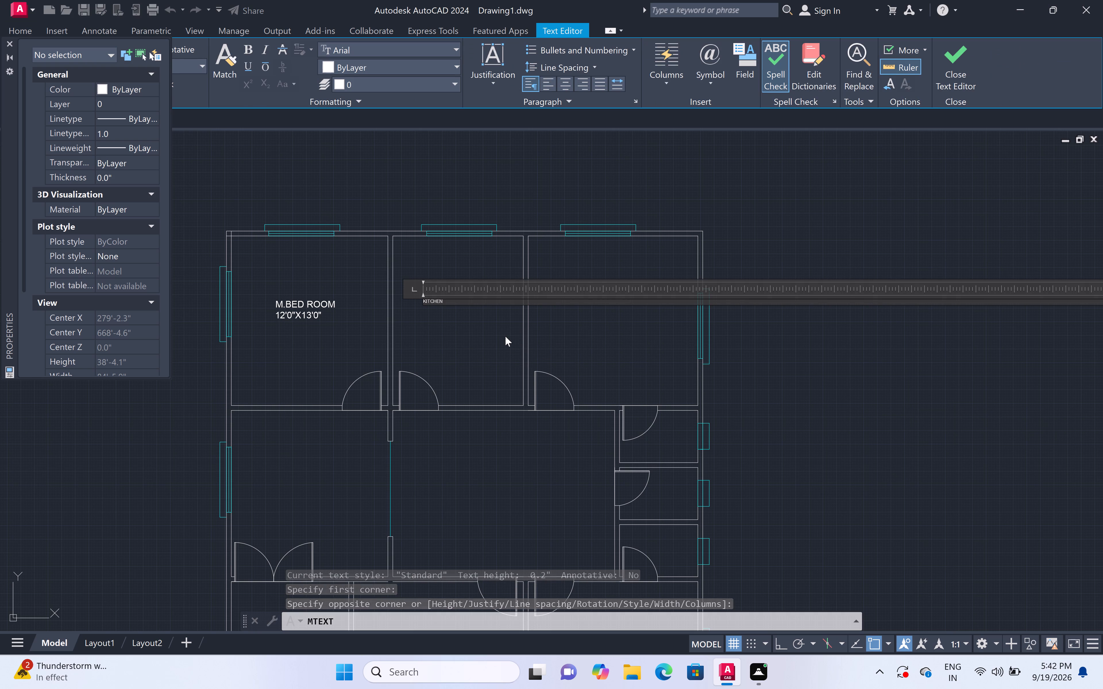
{"action": "key", "text": "Return"}
{"action": "type", "text": "10'0\""}
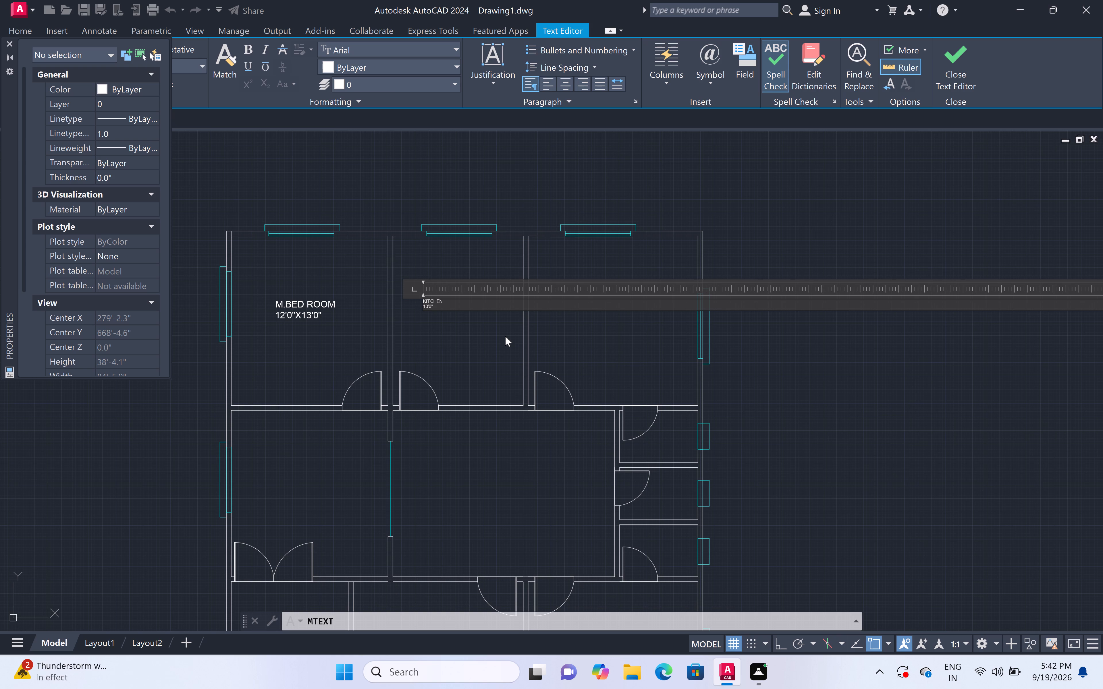
{"action": "type", "text": "X13'0\""}
{"action": "left_click", "coordinate": [465, 363]}
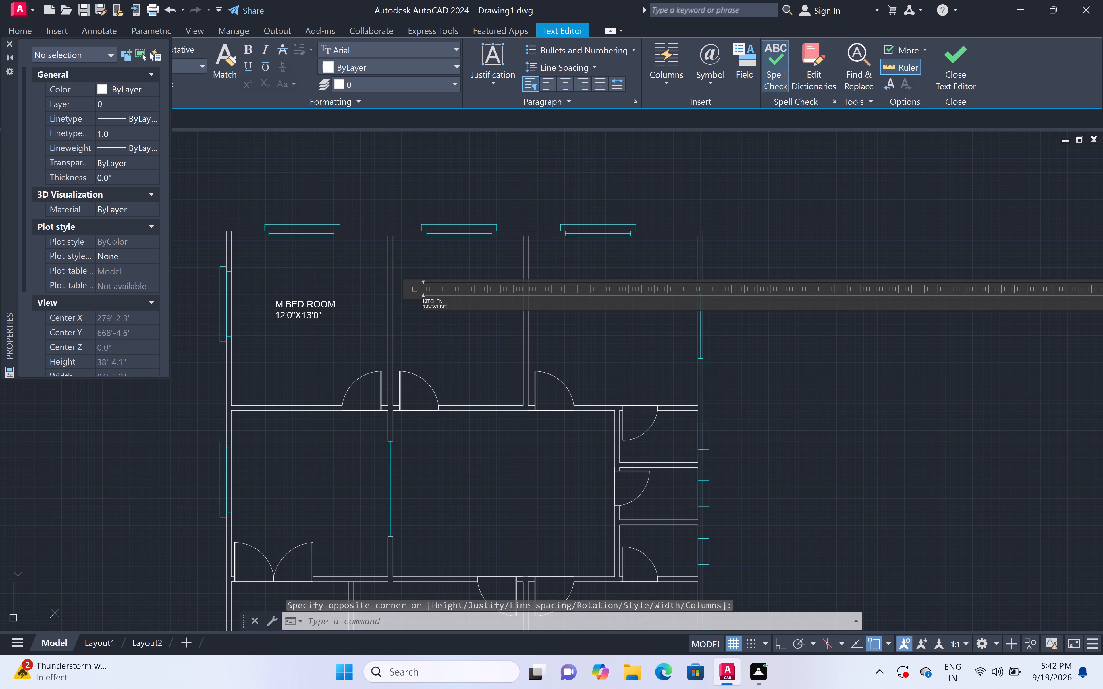
Set the KITCHEN label's text height to 6".
{"action": "left_click", "coordinate": [415, 287]}
{"action": "left_click", "coordinate": [452, 332]}
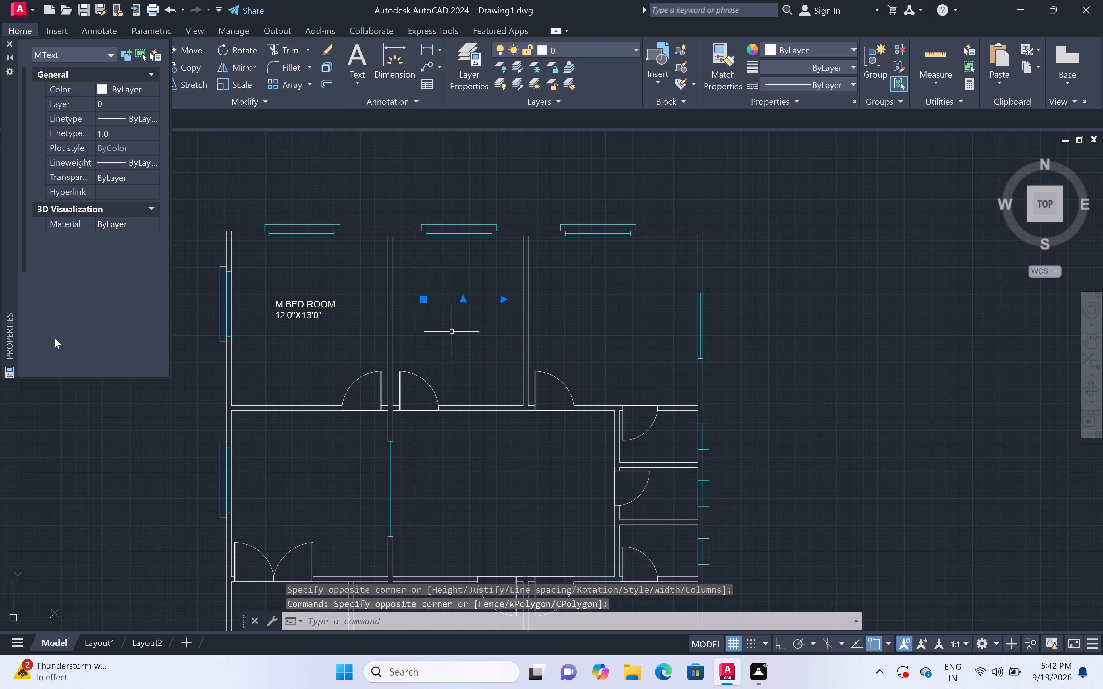
{"action": "double_click", "coordinate": [129, 326]}
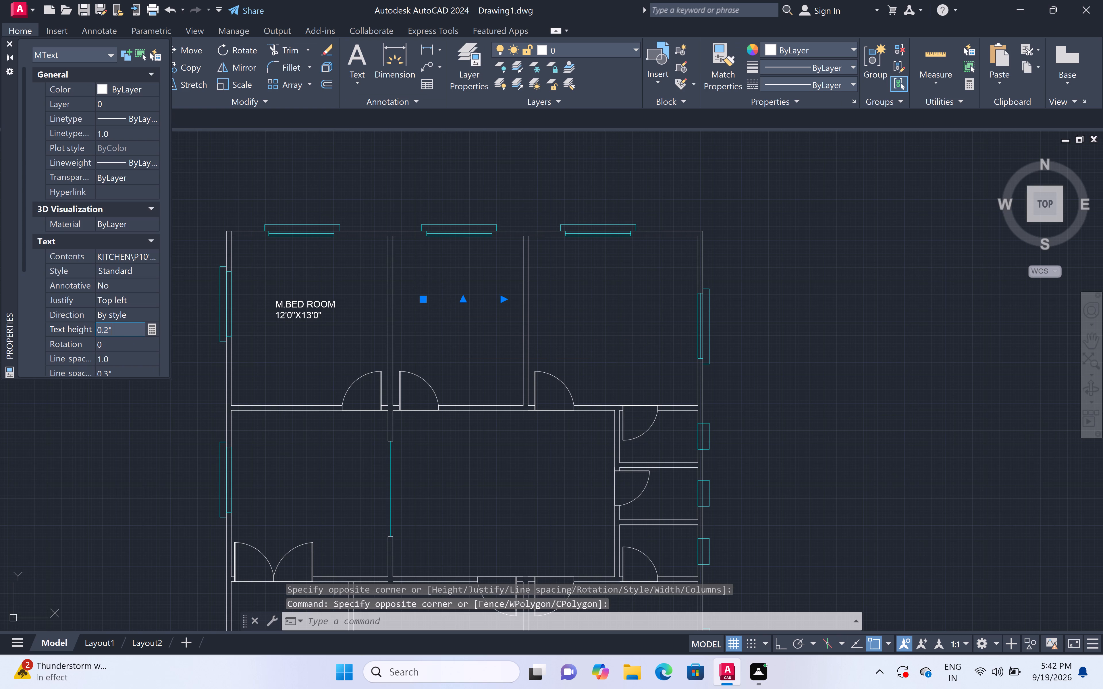
{"action": "key", "text": "BackSpace"}
{"action": "key", "text": "BackSpace"}
{"action": "key", "text": "BackSpace"}
{"action": "key", "text": "BackSpace"}
{"action": "key", "text": "BackSpace"}
{"action": "key", "text": "BackSpace"}
{"action": "key", "text": "BackSpace"}
{"action": "key", "text": "BackSpace"}
{"action": "key", "text": "BackSpace"}
{"action": "key", "text": "BackSpace"}
{"action": "key", "text": "BackSpace"}
{"action": "key", "text": "6"}
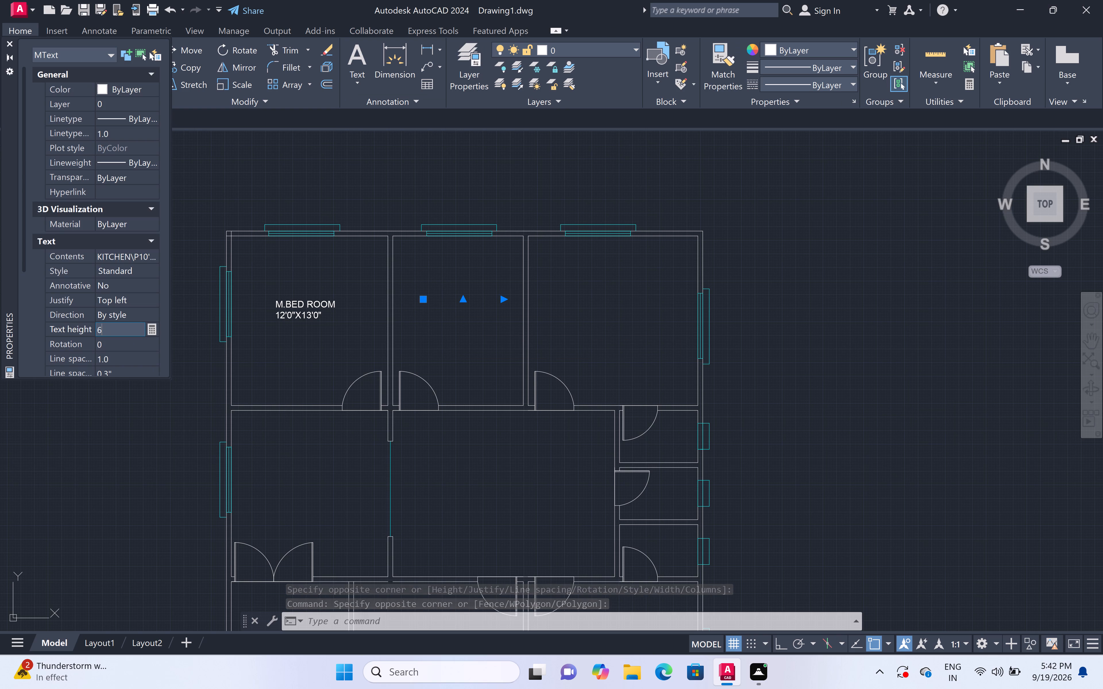
{"action": "key", "text": "shift+quotedbl"}
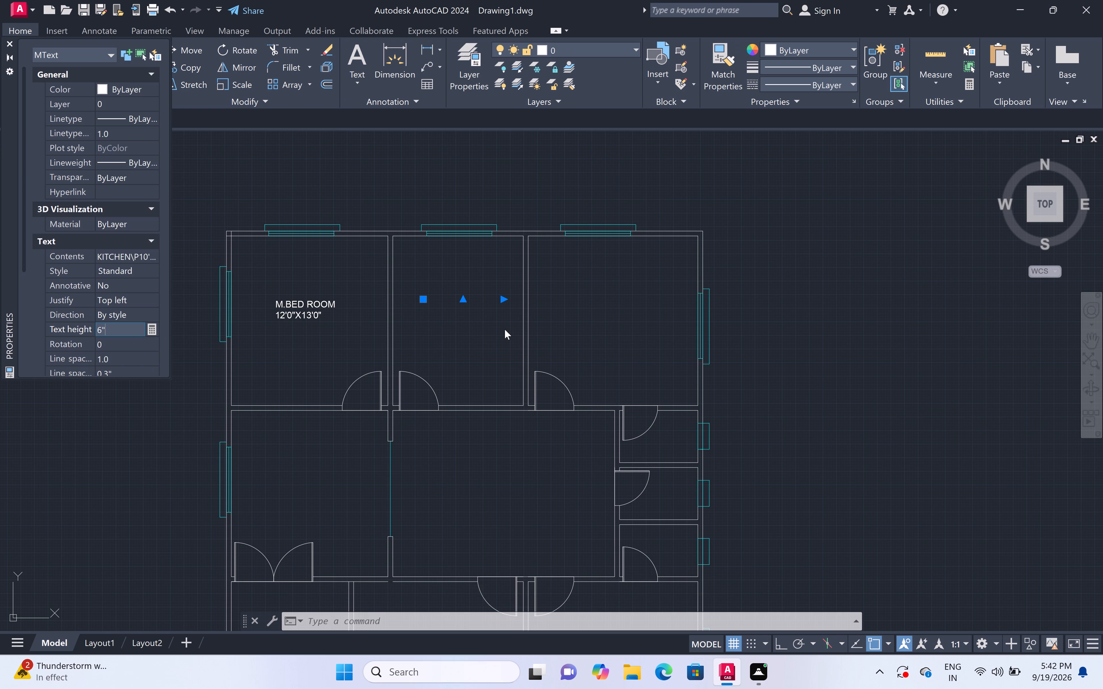
{"action": "left_click", "coordinate": [488, 358]}
{"action": "key", "text": "Escape"}
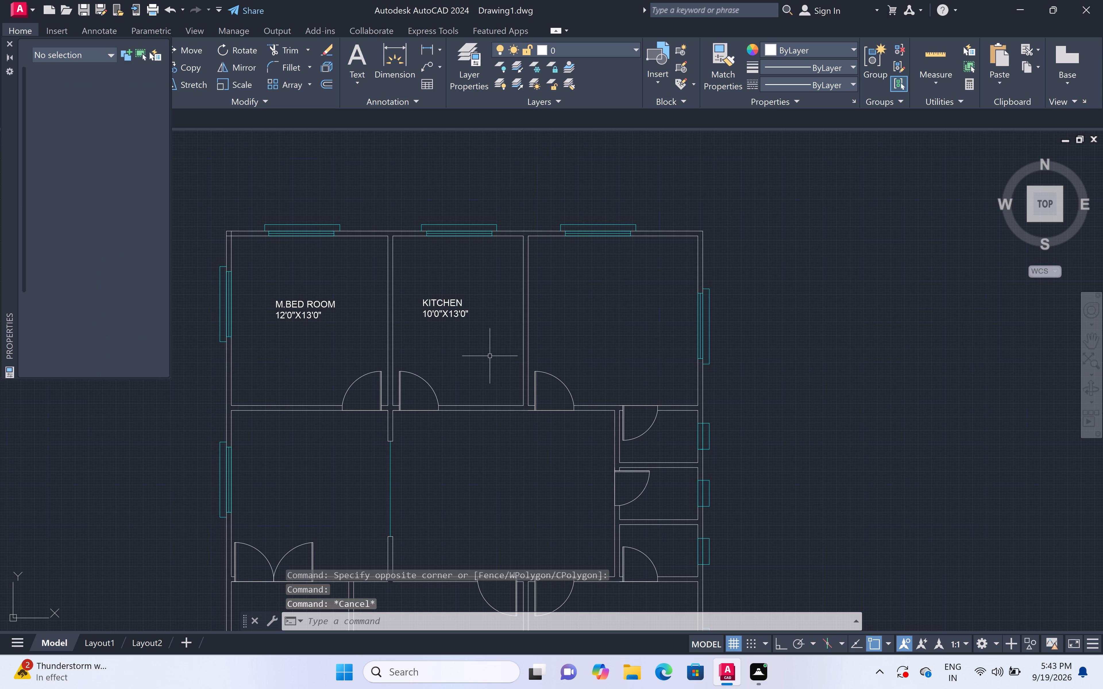
Move the KITCHEN label slightly right and up toward the middle of its room.
{"action": "left_click", "coordinate": [443, 301]}
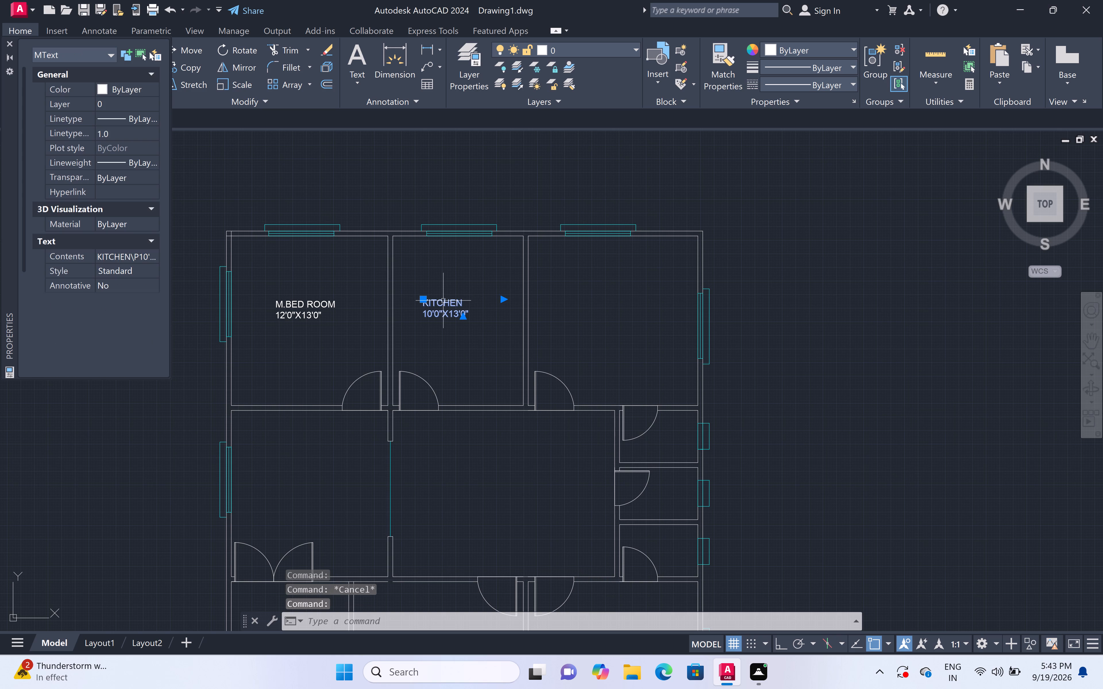
{"action": "key", "text": "m"}
{"action": "key", "text": "space"}
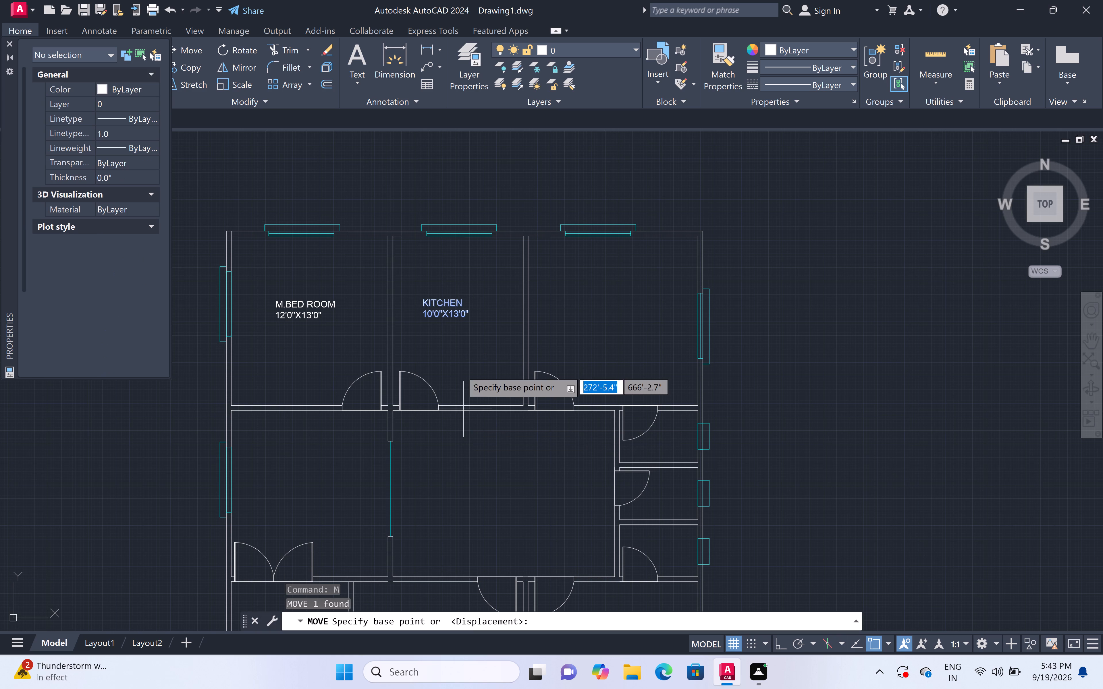
{"action": "double_click", "coordinate": [422, 319]}
{"action": "scroll", "coordinate": [432, 317], "scroll_direction": "up", "scroll_amount": 6}
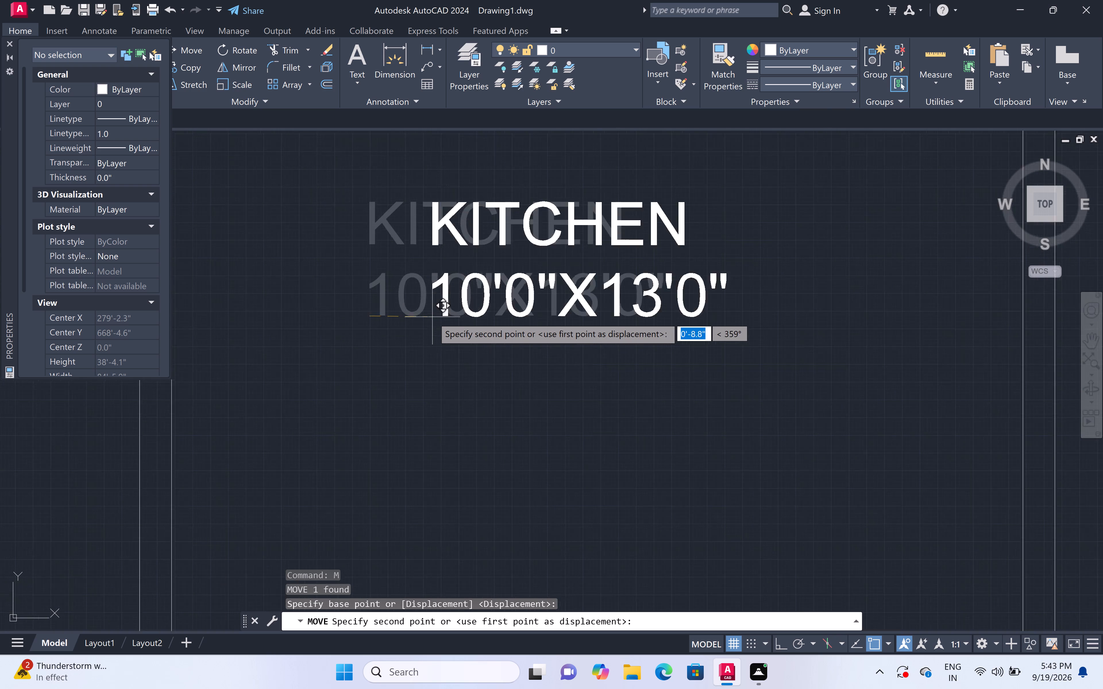
{"action": "left_click", "coordinate": [448, 291]}
Add a two-line multiline text label reading M.BED ROOM and 13'0"X13'0" in the plan's upper-right room.
{"action": "scroll", "coordinate": [448, 291], "scroll_direction": "down", "scroll_amount": 7}
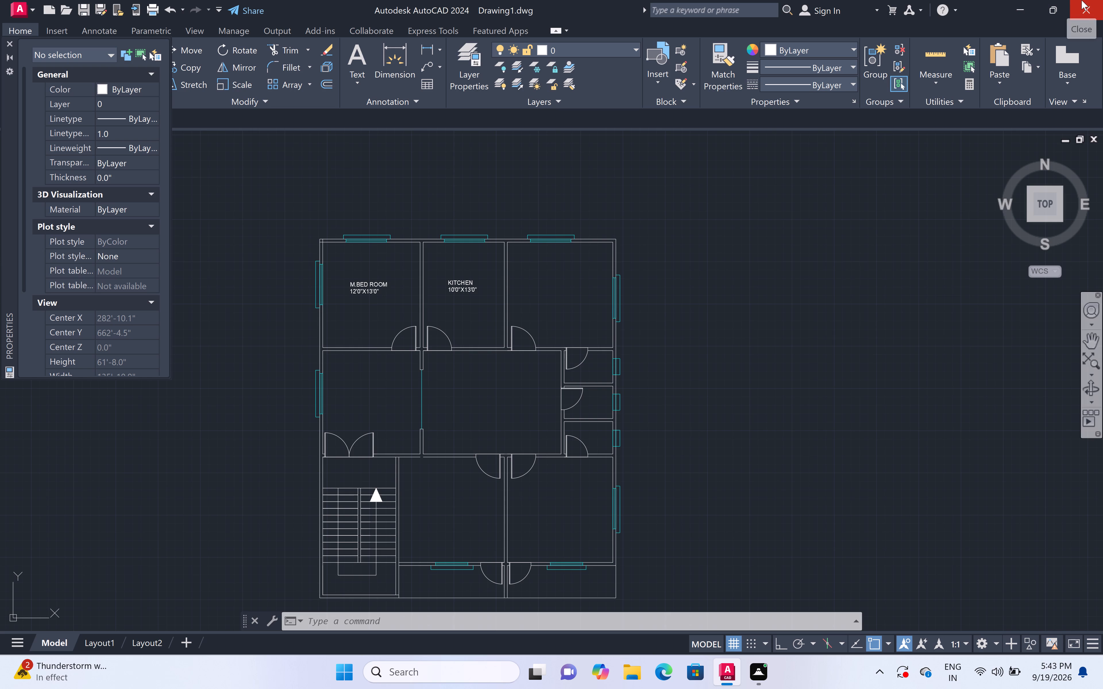
{"action": "scroll", "coordinate": [634, 457], "scroll_direction": "down", "scroll_amount": 2}
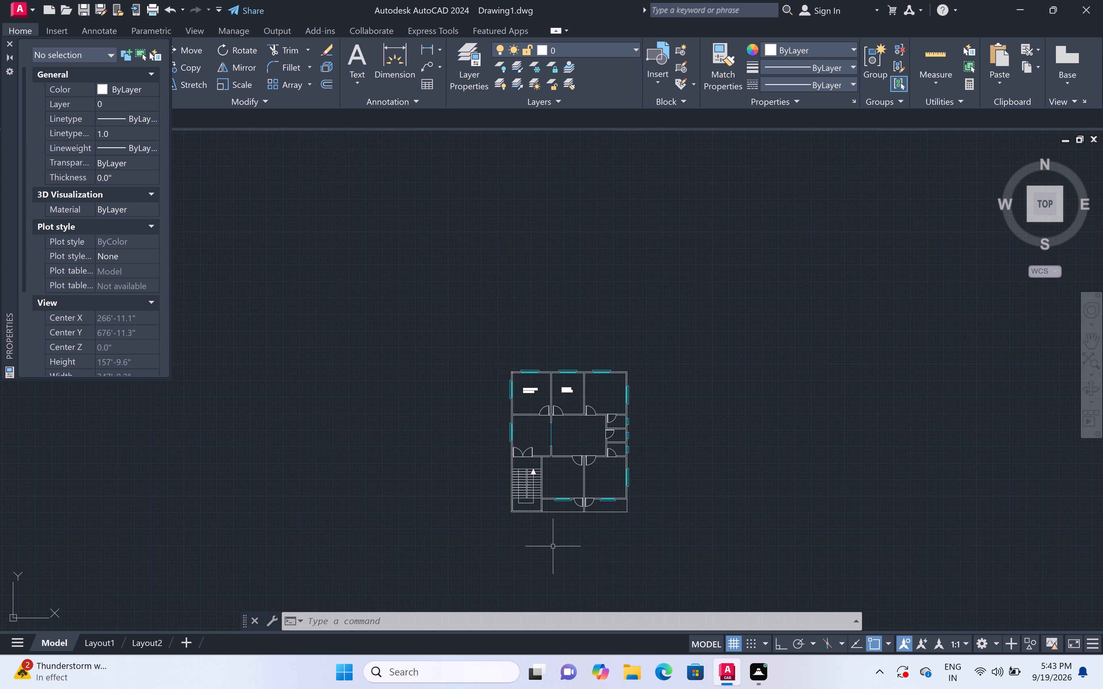
{"action": "scroll", "coordinate": [575, 533], "scroll_direction": "up", "scroll_amount": 2}
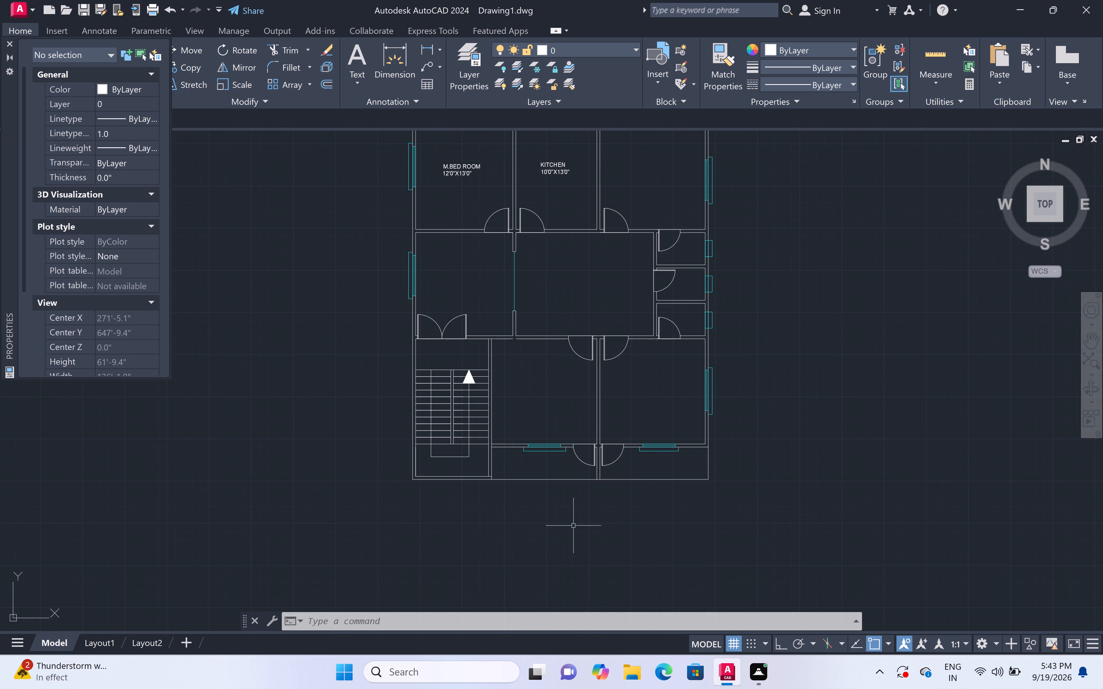
{"action": "scroll", "coordinate": [562, 260], "scroll_direction": "down", "scroll_amount": 2}
{"action": "scroll", "coordinate": [606, 217], "scroll_direction": "up", "scroll_amount": 3}
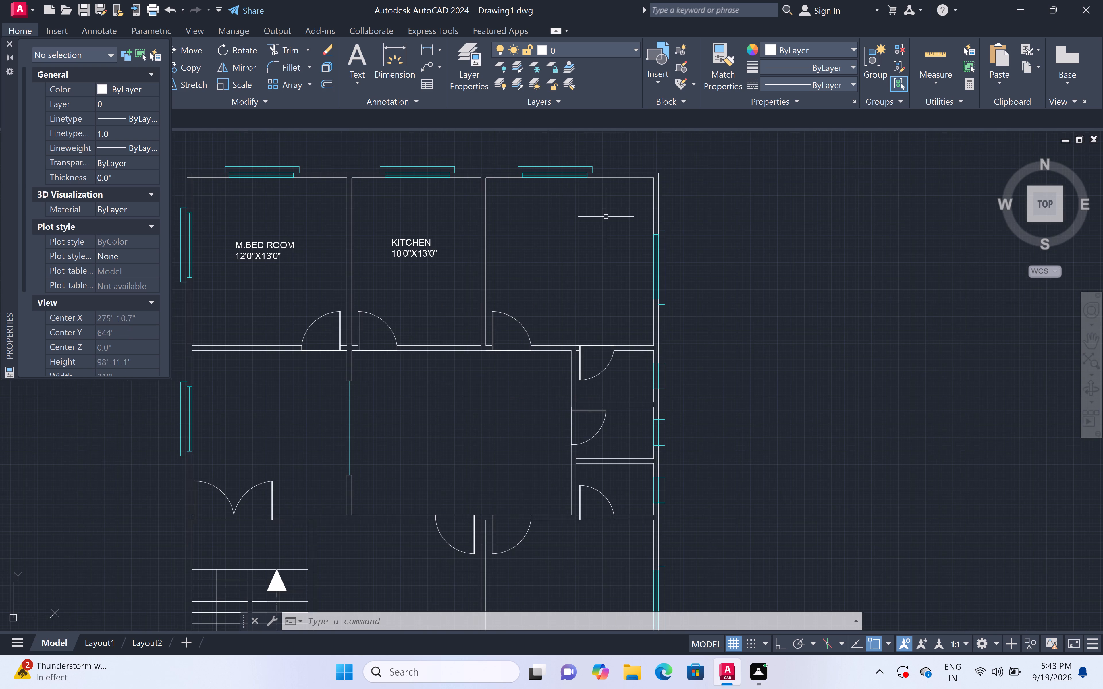
{"action": "type", "text": "MT"}
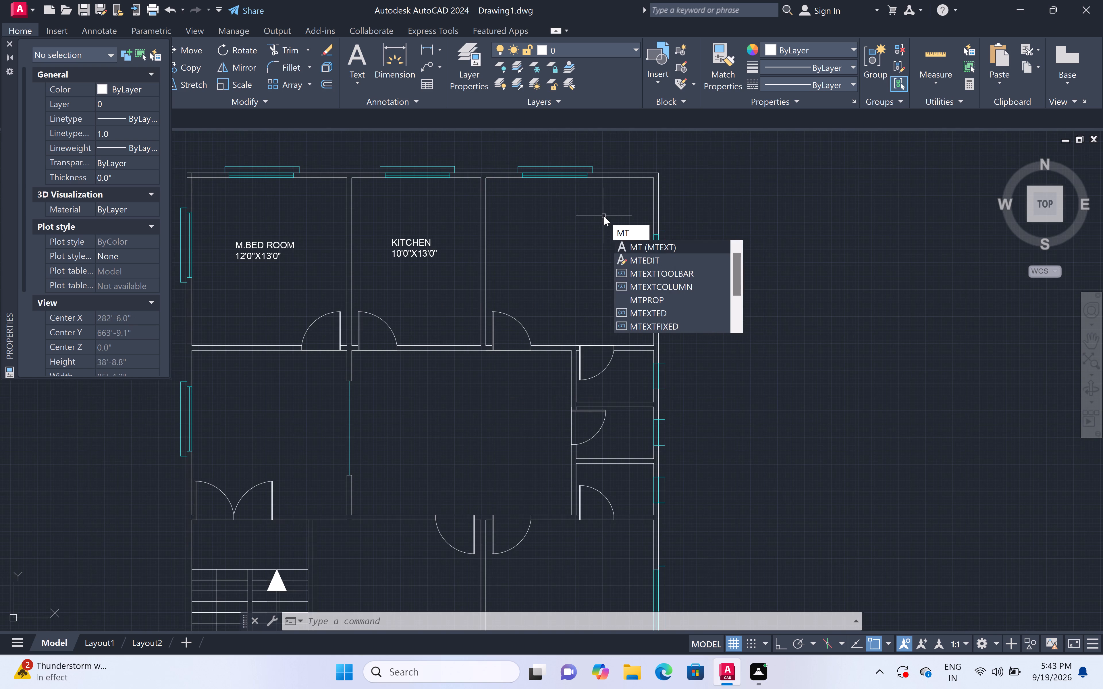
{"action": "key", "text": "space"}
{"action": "scroll", "coordinate": [519, 239], "scroll_direction": "up", "scroll_amount": 2}
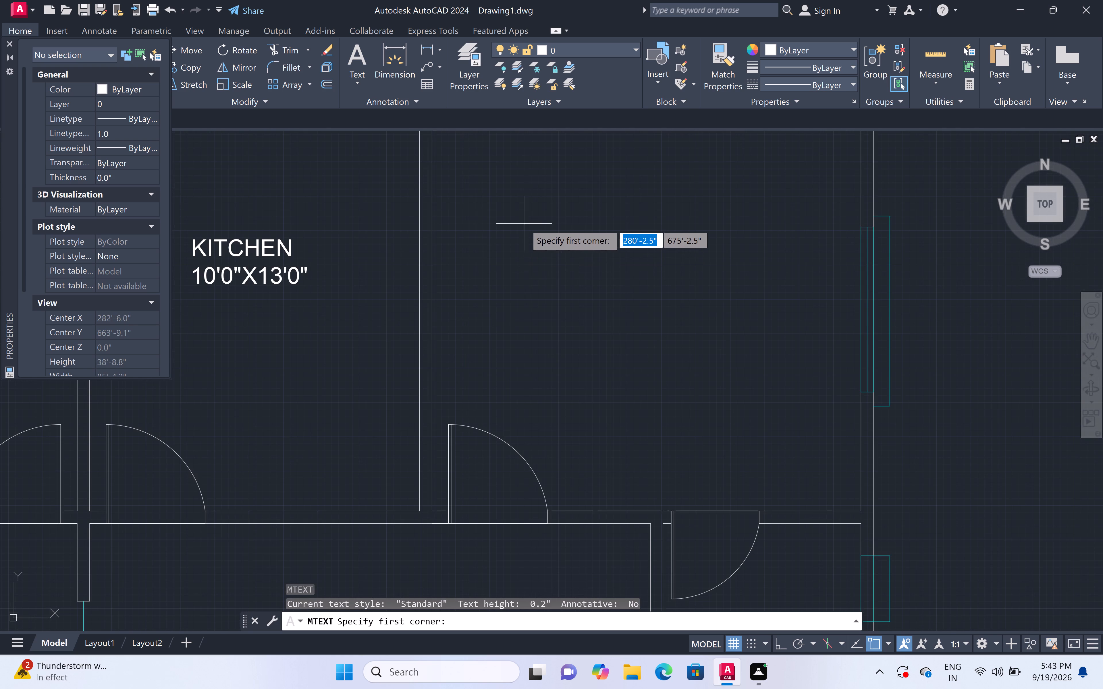
{"action": "left_click", "coordinate": [531, 217]}
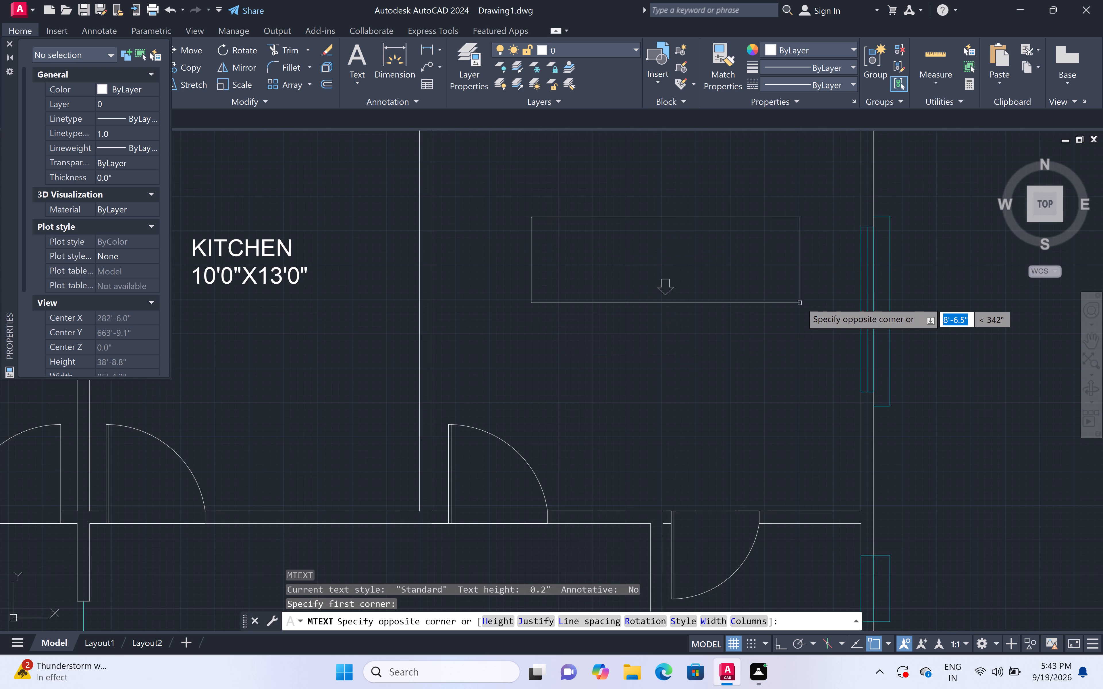
{"action": "left_click", "coordinate": [800, 302]}
{"action": "type", "text": "M."}
{"action": "type", "text": "BED ROOM"}
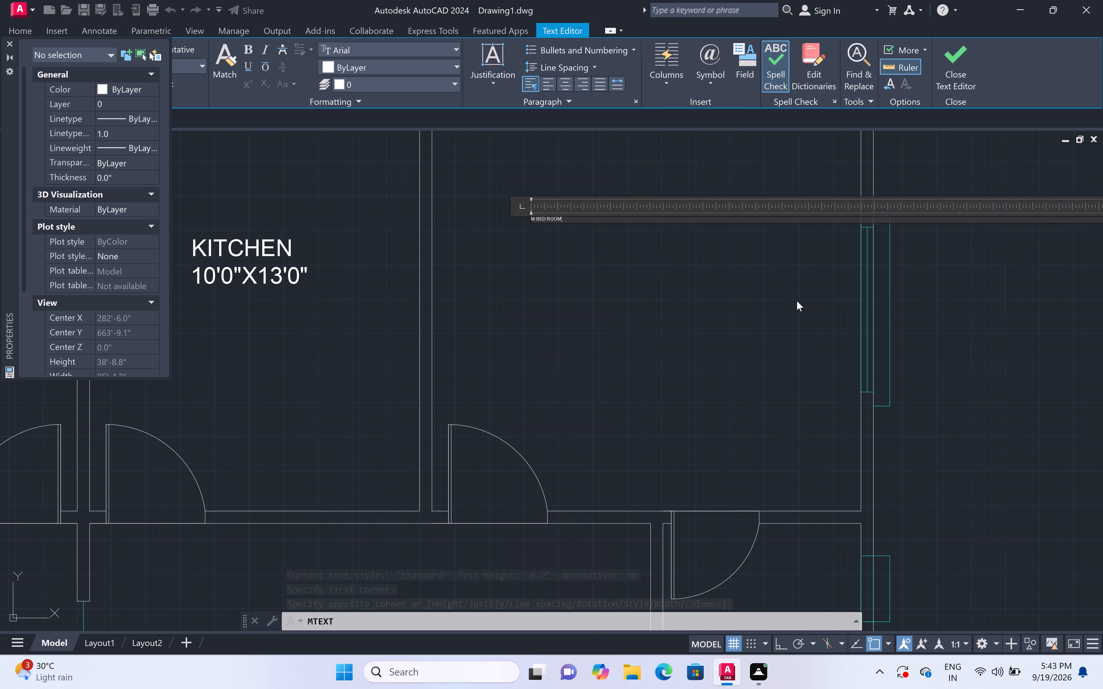
{"action": "key", "text": "Return"}
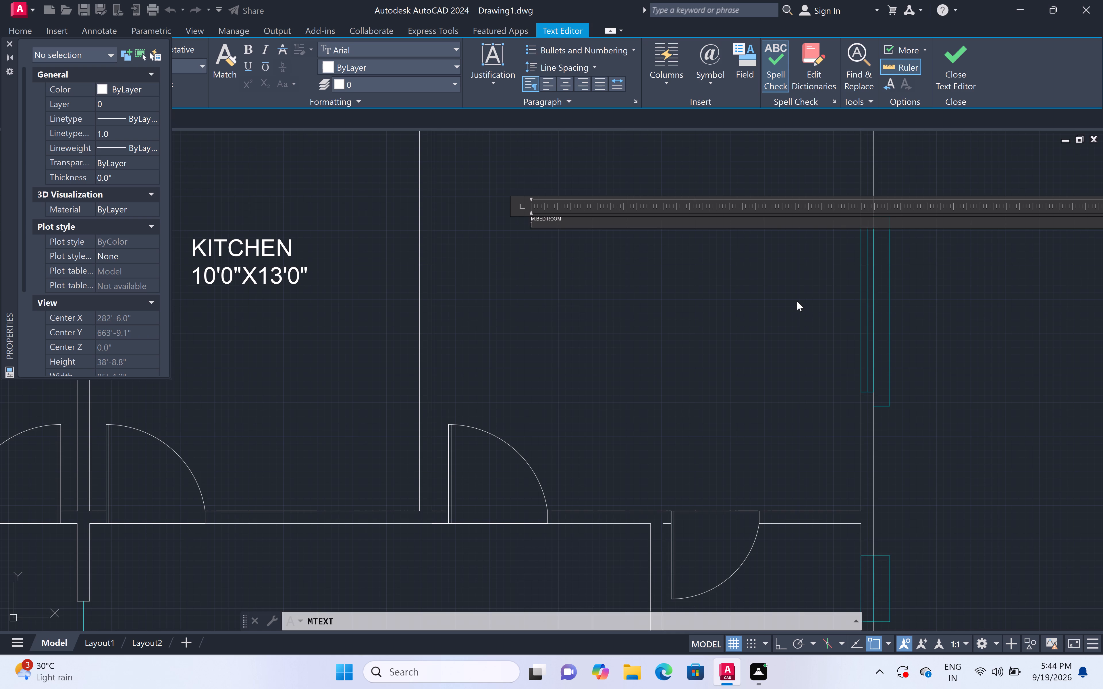
{"action": "type", "text": "13"}
{"action": "type", "text": "'0\""}
{"action": "key", "text": "x"}
{"action": "type", "text": "13"}
{"action": "type", "text": "'0'"}
{"action": "scroll", "coordinate": [531, 233], "scroll_direction": "up", "scroll_amount": 3}
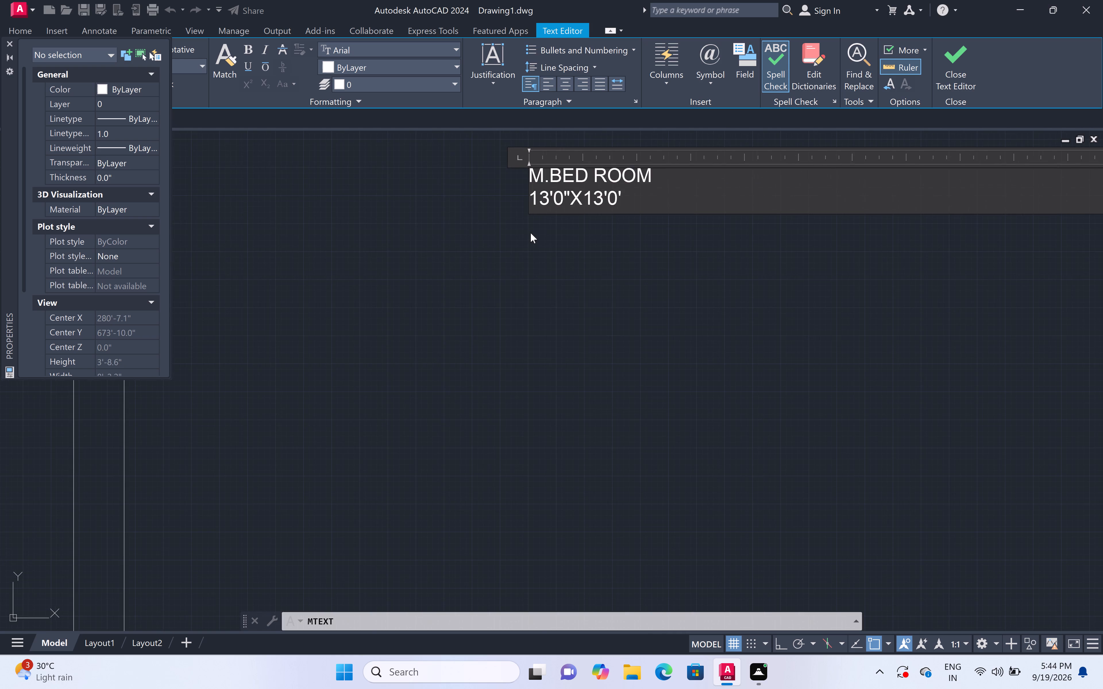
{"action": "scroll", "coordinate": [531, 233], "scroll_direction": "down", "scroll_amount": 2}
{"action": "key", "text": "BackSpace"}
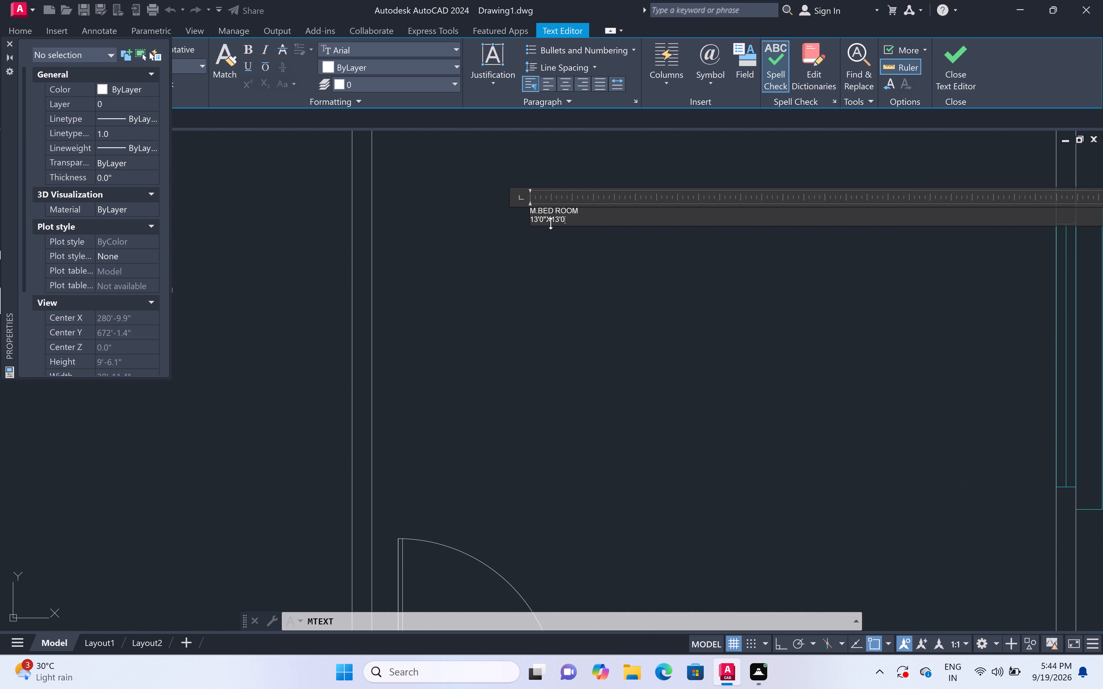
{"action": "key", "text": "shift+quotedbl"}
{"action": "scroll", "coordinate": [549, 235], "scroll_direction": "down", "scroll_amount": 2}
{"action": "left_click", "coordinate": [556, 300]}
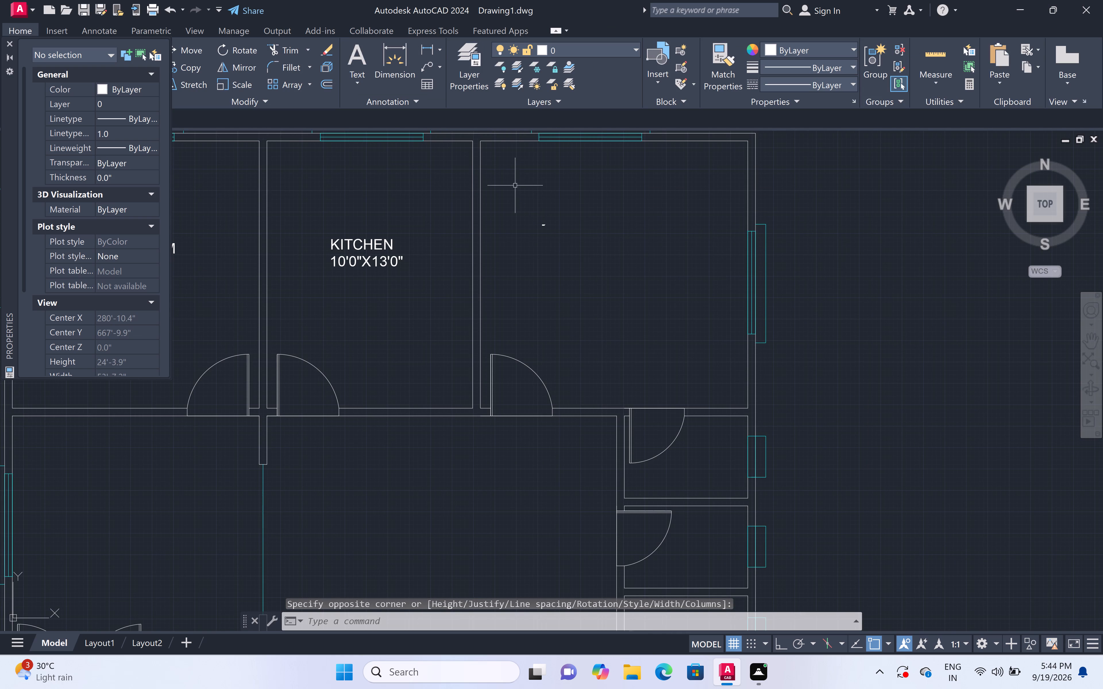
Set the upper-right M.BED ROOM label's text height to 6".
{"action": "left_click", "coordinate": [515, 189]}
{"action": "left_click", "coordinate": [565, 282]}
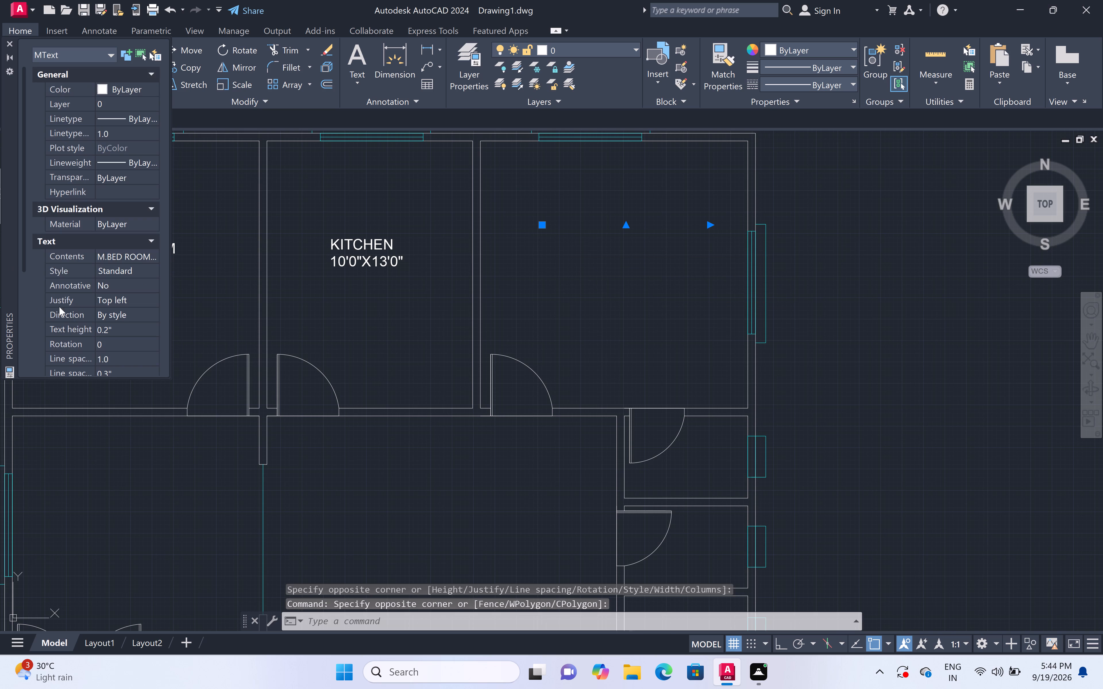
{"action": "left_click", "coordinate": [123, 327]}
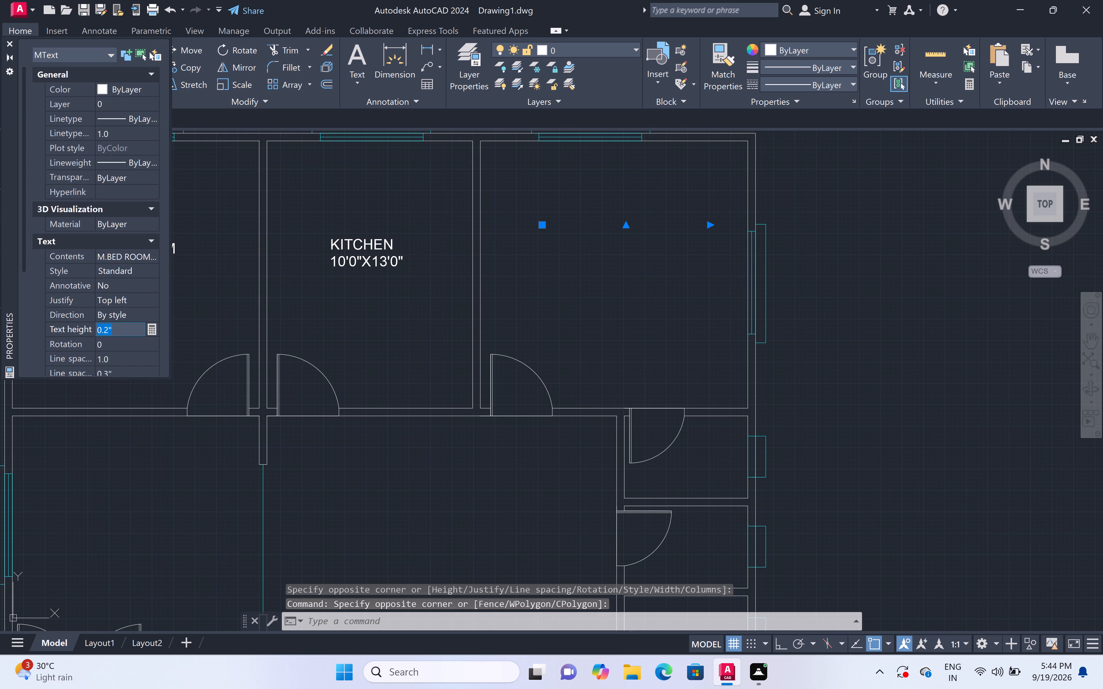
{"action": "key", "text": "BackSpace"}
{"action": "key", "text": "6"}
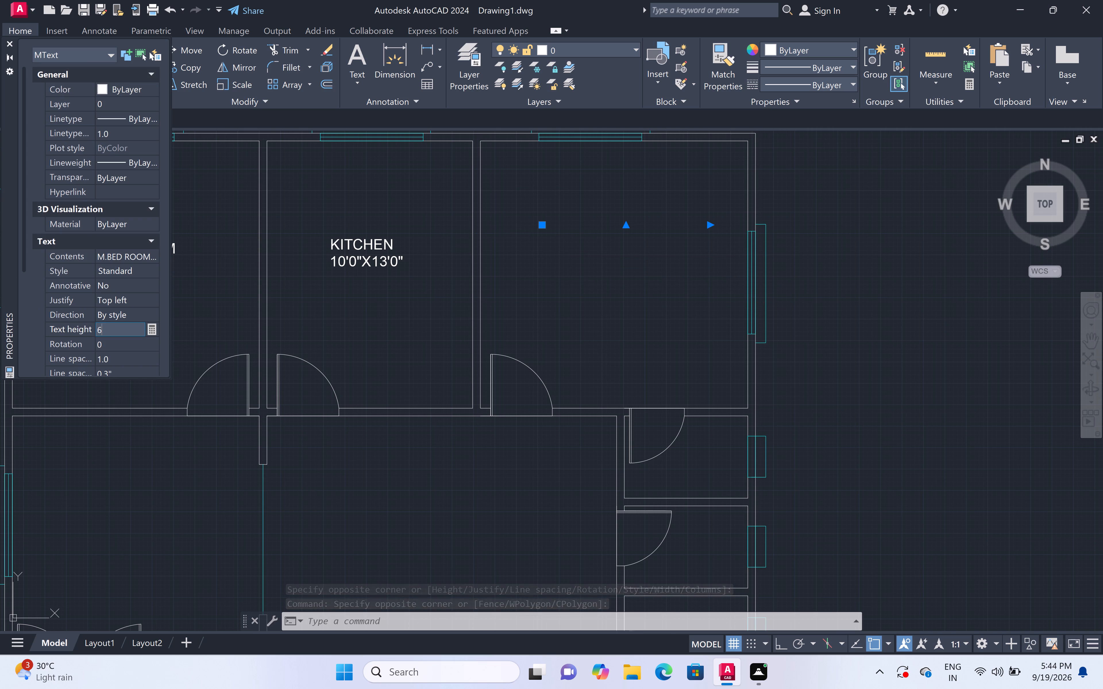
{"action": "key", "text": "shift+quotedbl"}
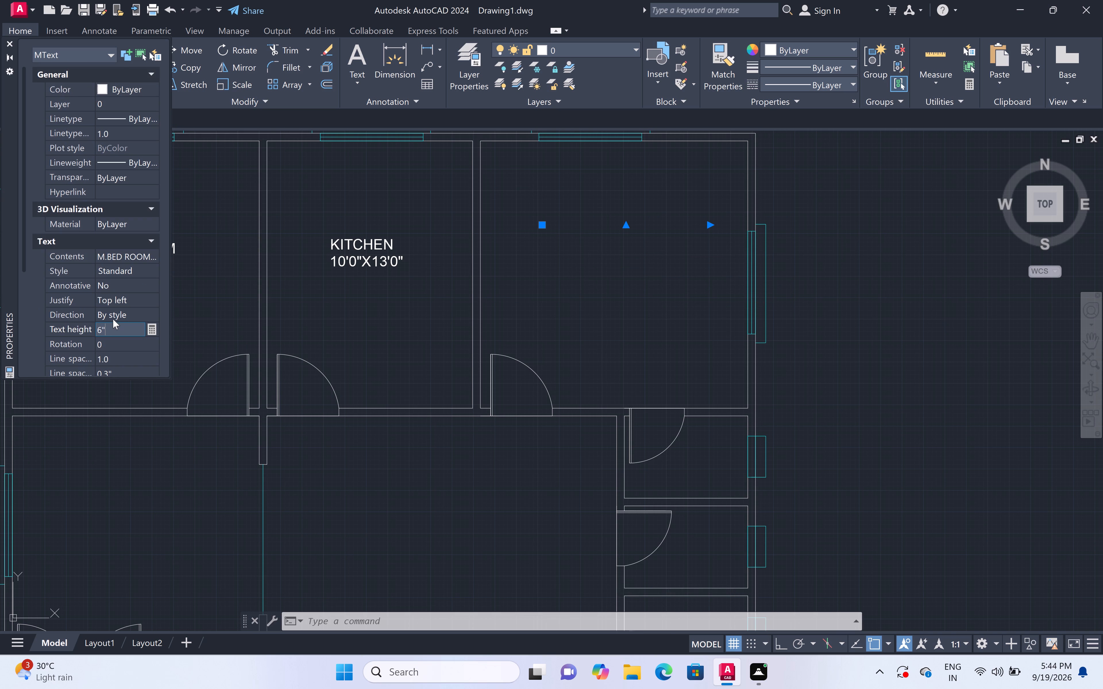
{"action": "left_click", "coordinate": [546, 307]}
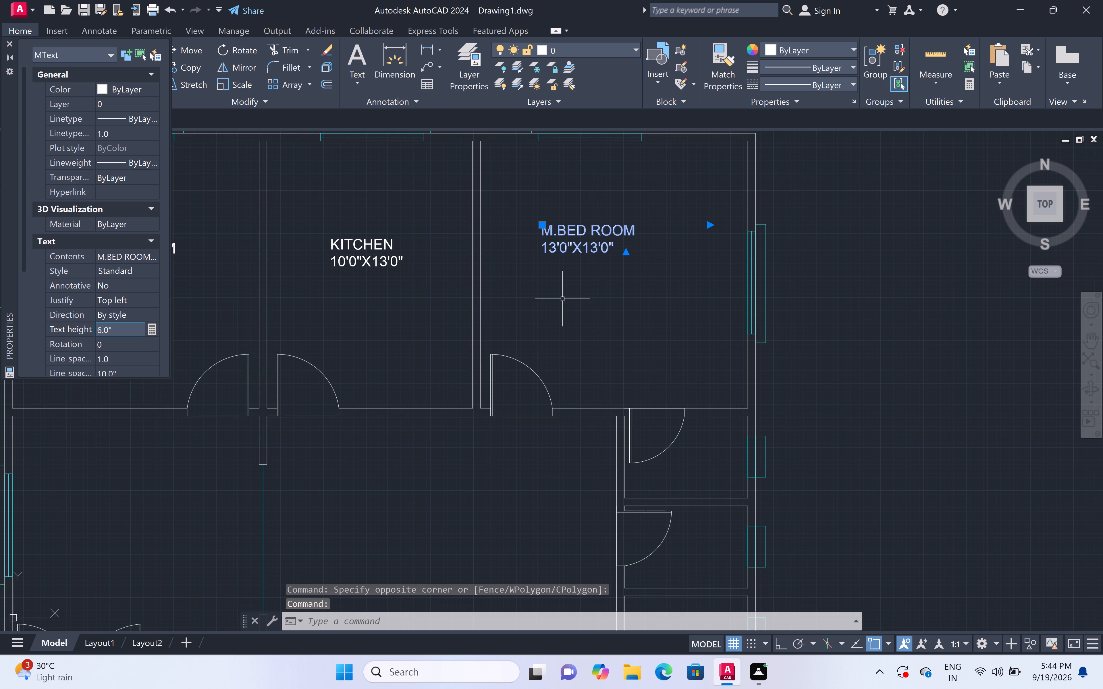
{"action": "key", "text": "Escape"}
Add a two-line multiline text label reading DRAWING ROOM and 13'0"X11'0" in the room with the double entrance door, below the left bedroom.
{"action": "scroll", "coordinate": [573, 217], "scroll_direction": "down", "scroll_amount": 4}
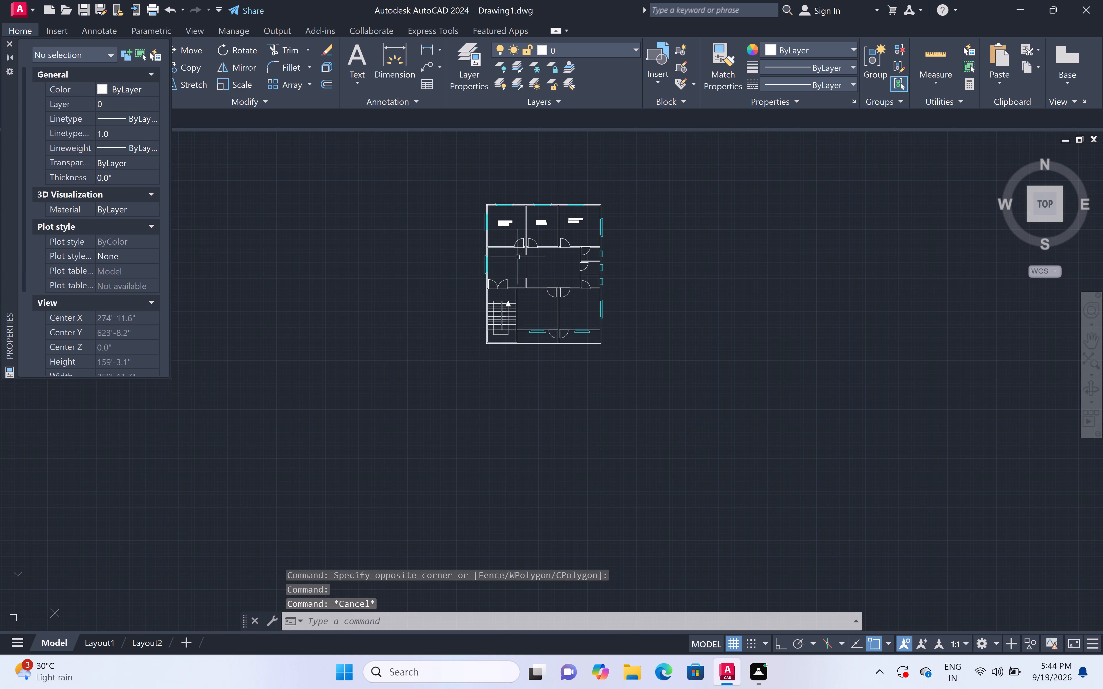
{"action": "scroll", "coordinate": [491, 252], "scroll_direction": "up", "scroll_amount": 4}
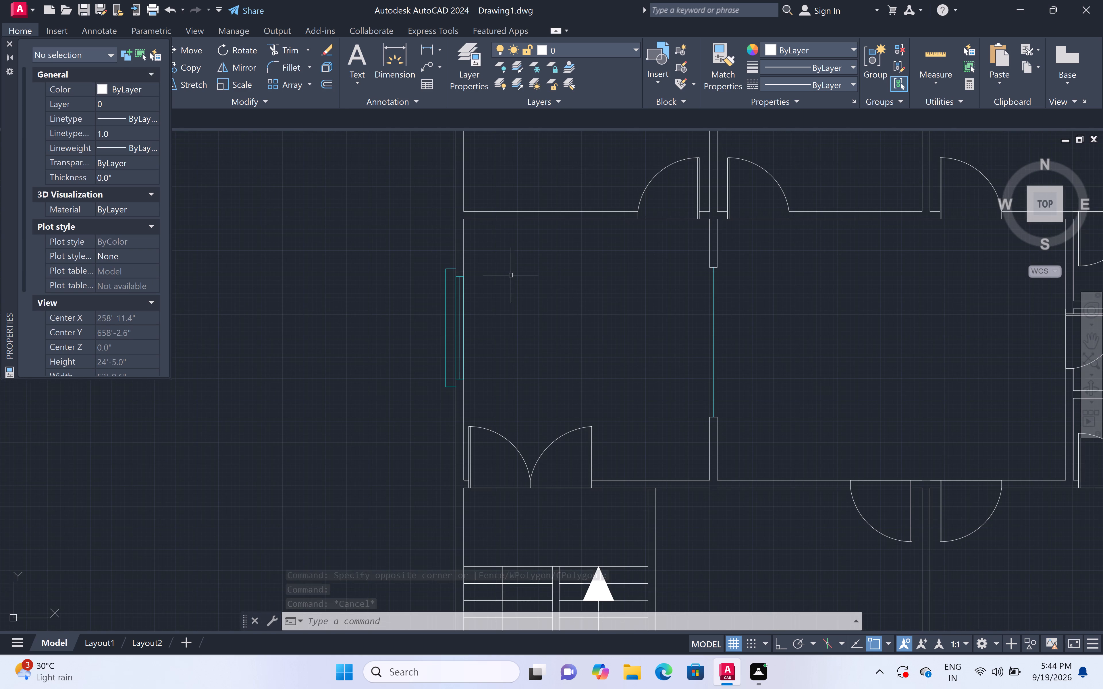
{"action": "type", "text": "MT"}
{"action": "key", "text": "space"}
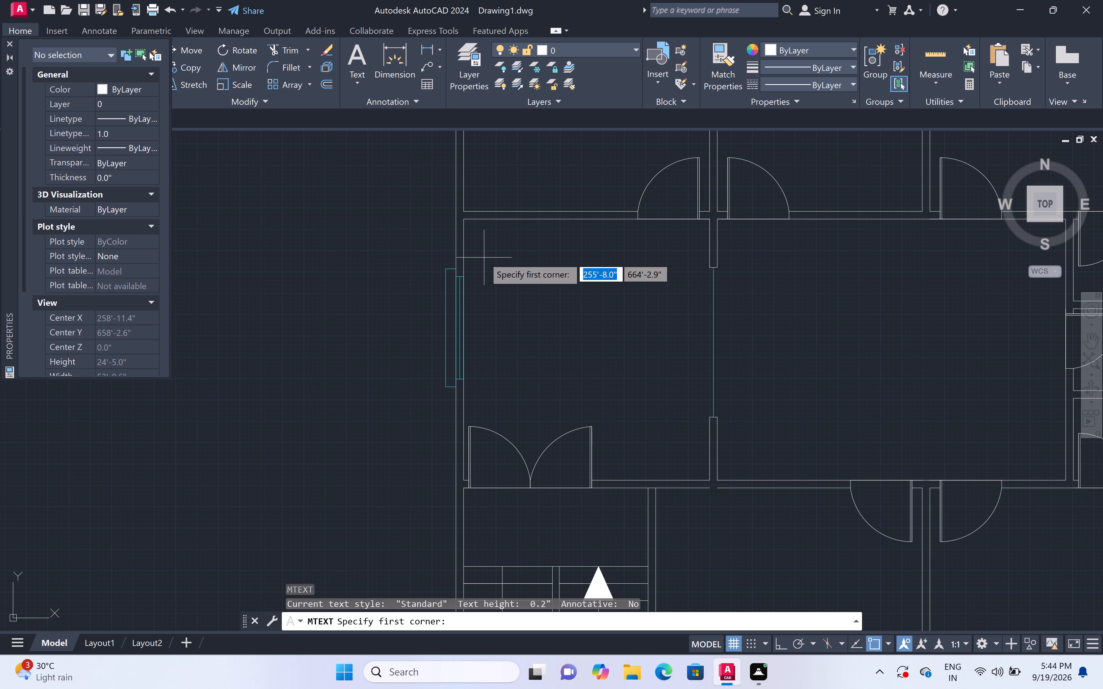
{"action": "left_click", "coordinate": [517, 296]}
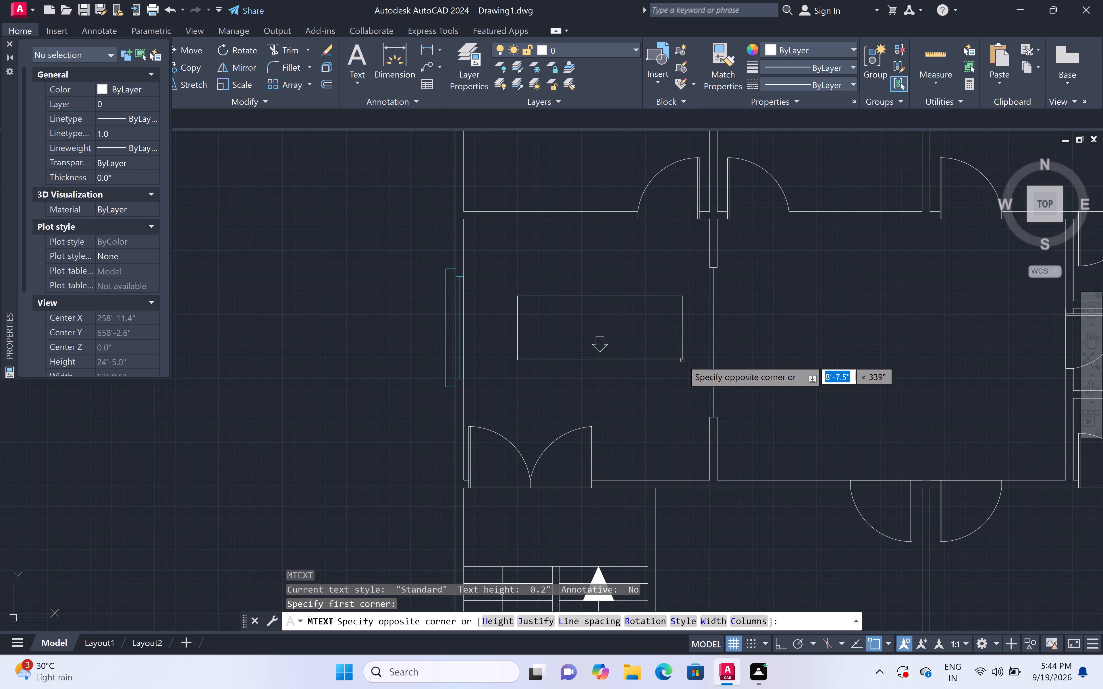
{"action": "left_click", "coordinate": [682, 360]}
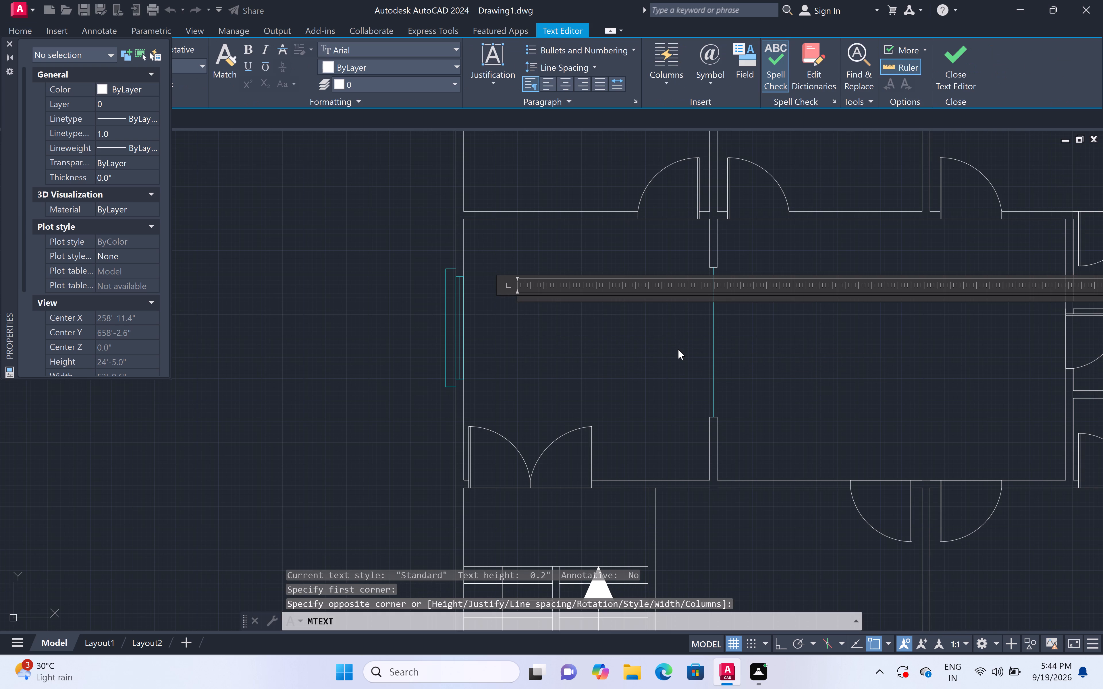
{"action": "type", "text": "DRAWING"}
{"action": "key", "text": "space"}
{"action": "type", "text": "ROOM"}
{"action": "key", "text": "Return"}
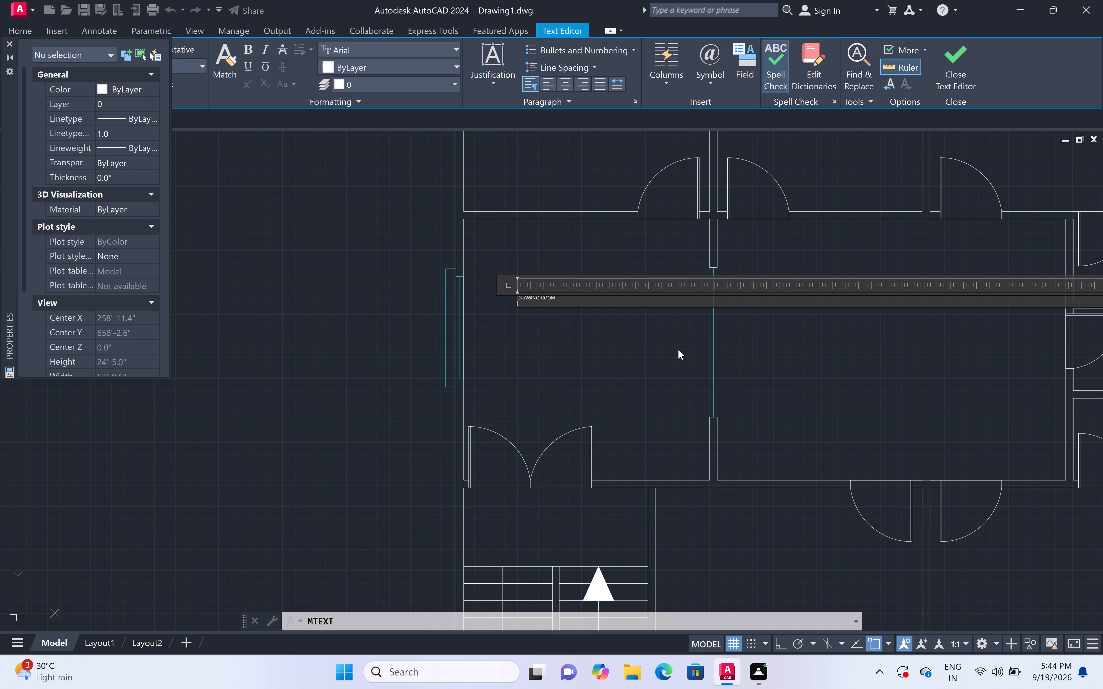
{"action": "type", "text": "13"}
{"action": "type", "text": "'0\""}
{"action": "type", "text": "X11"}
{"action": "type", "text": "'0\""}
{"action": "left_click", "coordinate": [527, 351]}
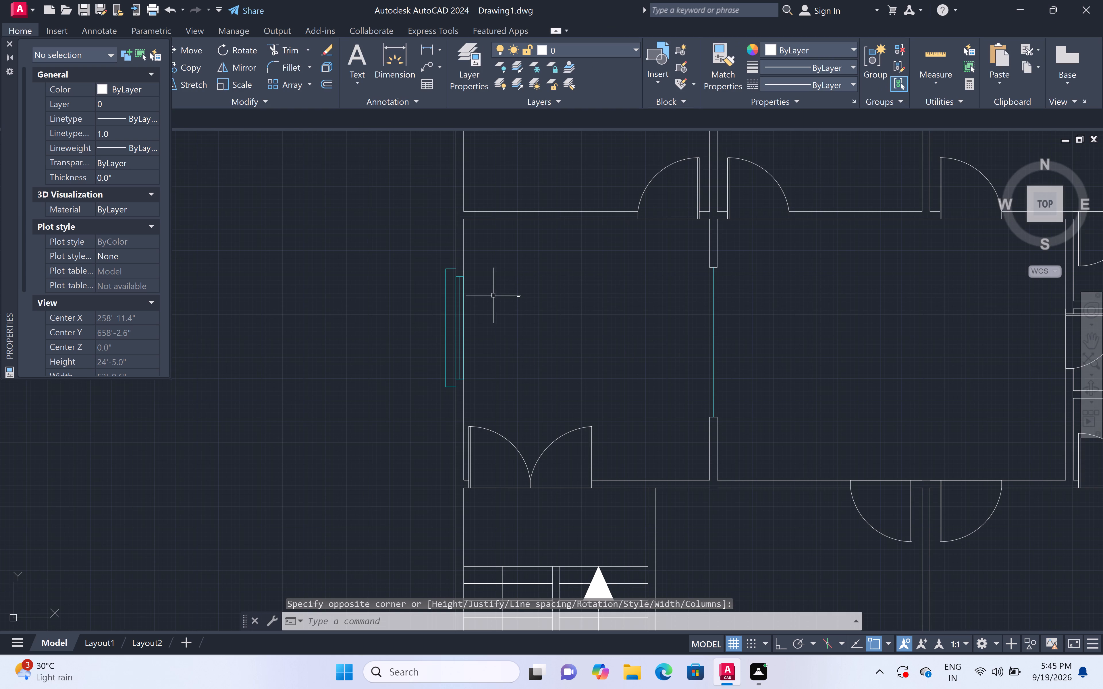
Set the DRAWING ROOM label's text height to 6".
{"action": "left_click", "coordinate": [494, 283]}
{"action": "double_click", "coordinate": [581, 344]}
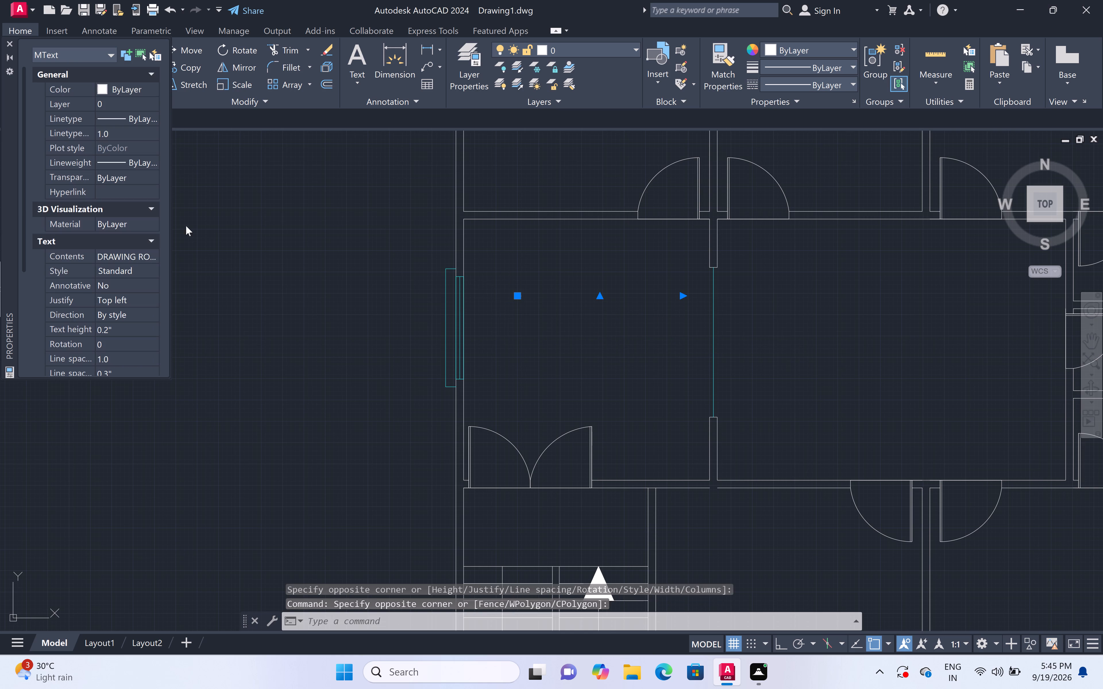
{"action": "left_click", "coordinate": [126, 329]}
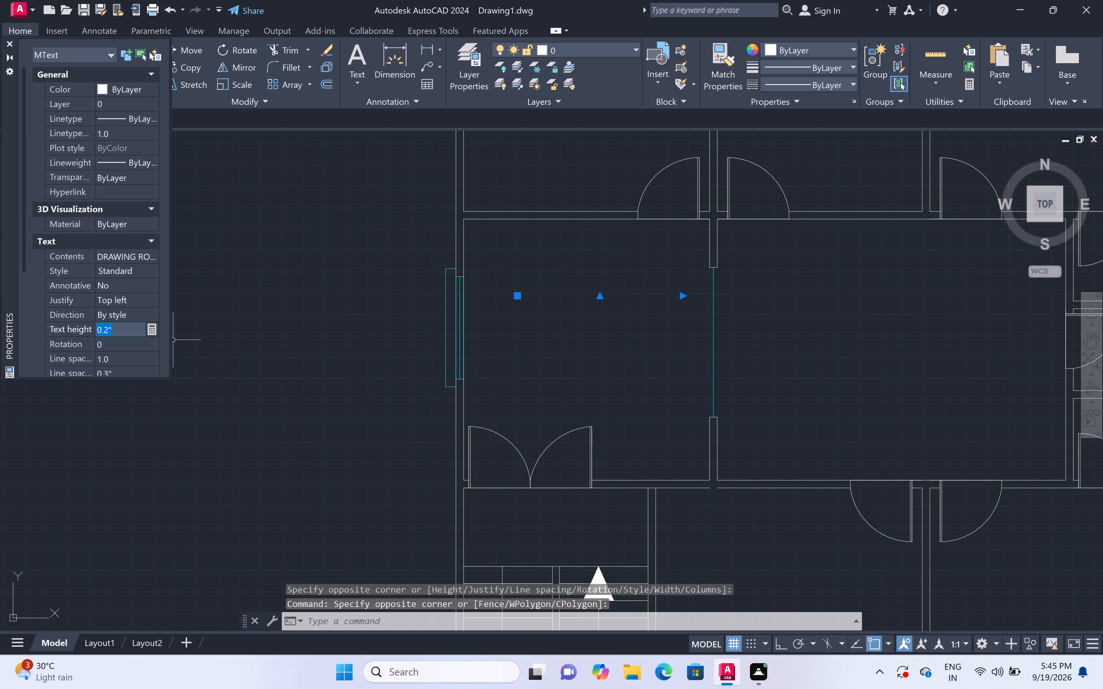
{"action": "key", "text": "BackSpace"}
{"action": "key", "text": "6"}
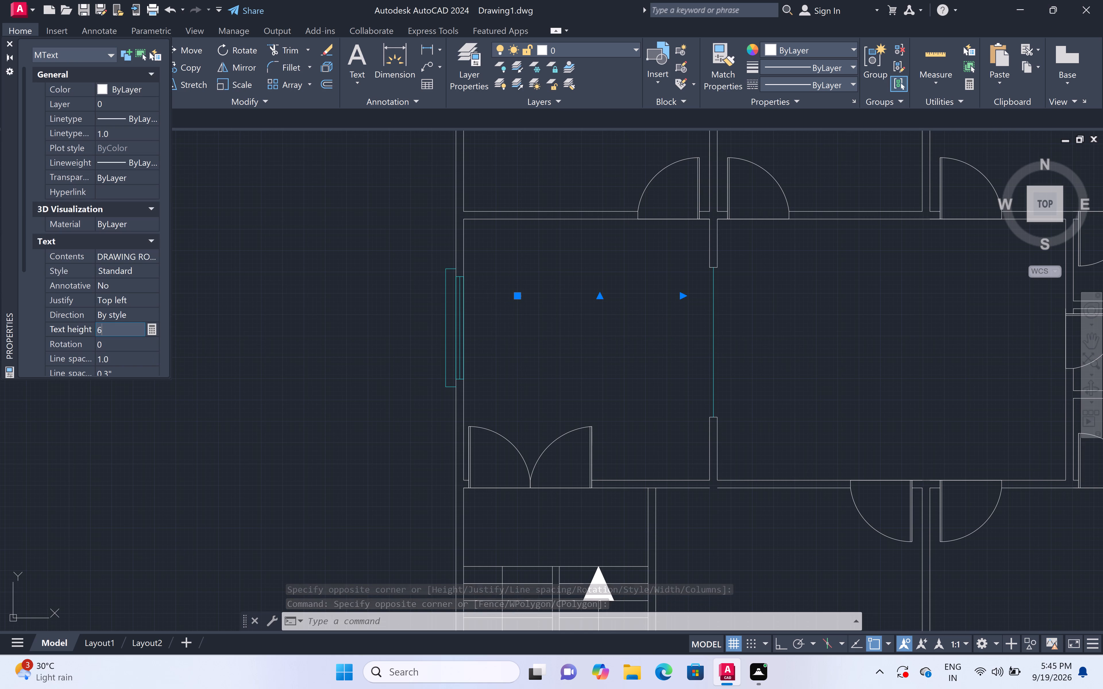
{"action": "key", "text": "shift+quotedbl"}
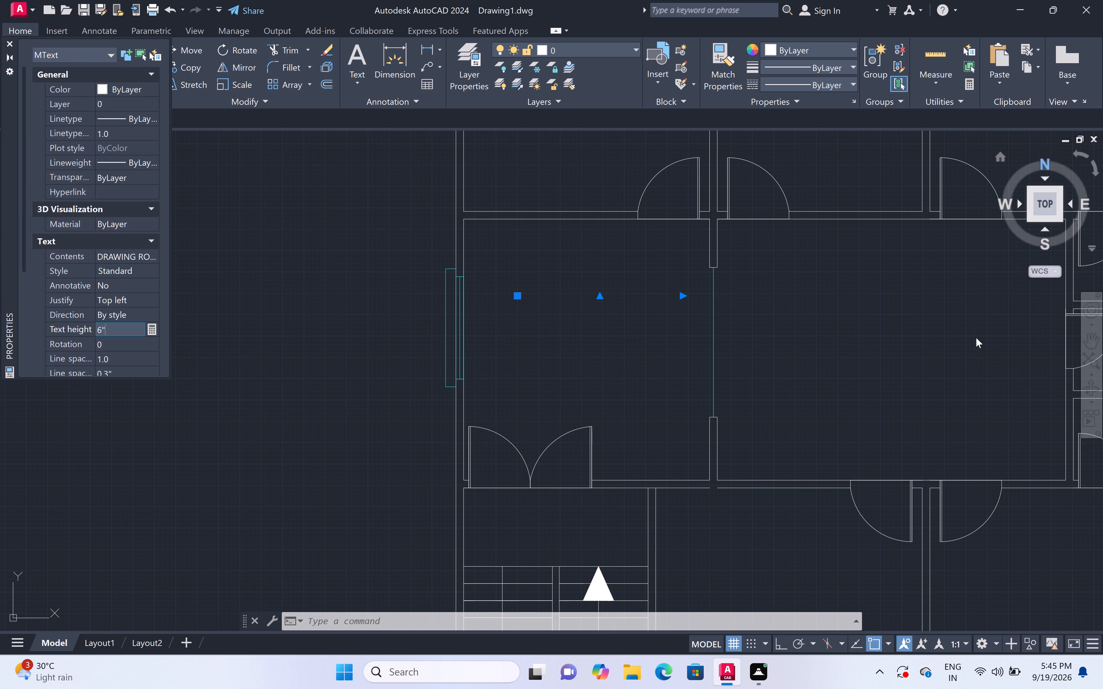
{"action": "left_click", "coordinate": [656, 390]}
{"action": "key", "text": "Escape"}
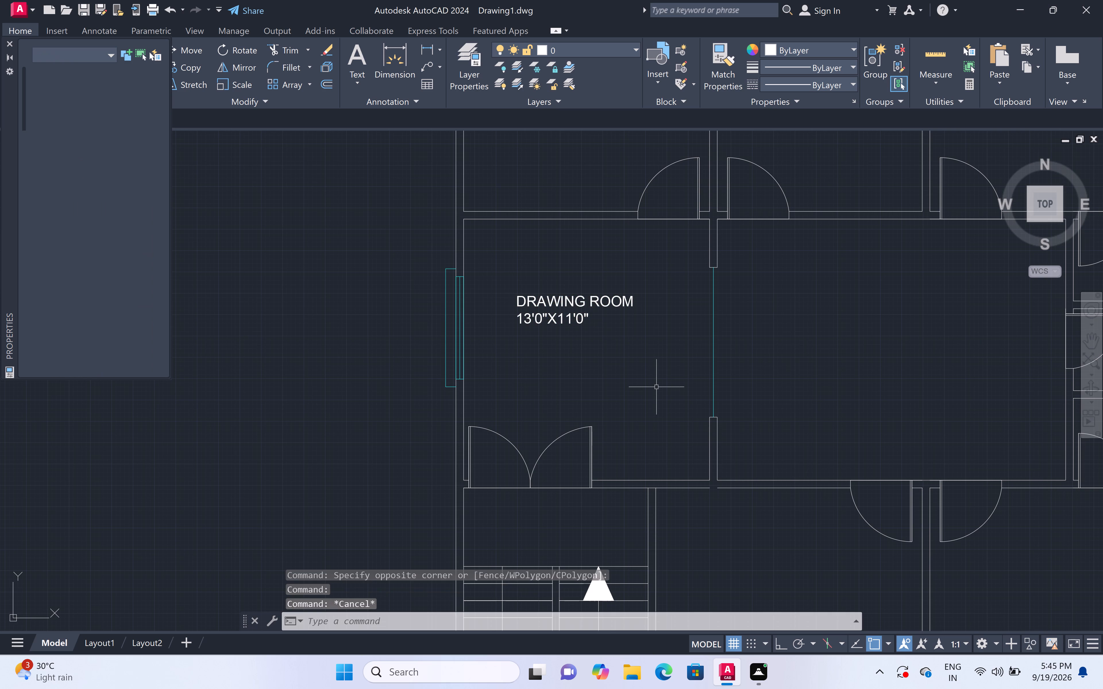
Add a two-line multiline text label reading DINNING ROOM and 13'0"X16'0" in the large central room beside the drawing room.
{"action": "scroll", "coordinate": [656, 372], "scroll_direction": "down", "scroll_amount": 3}
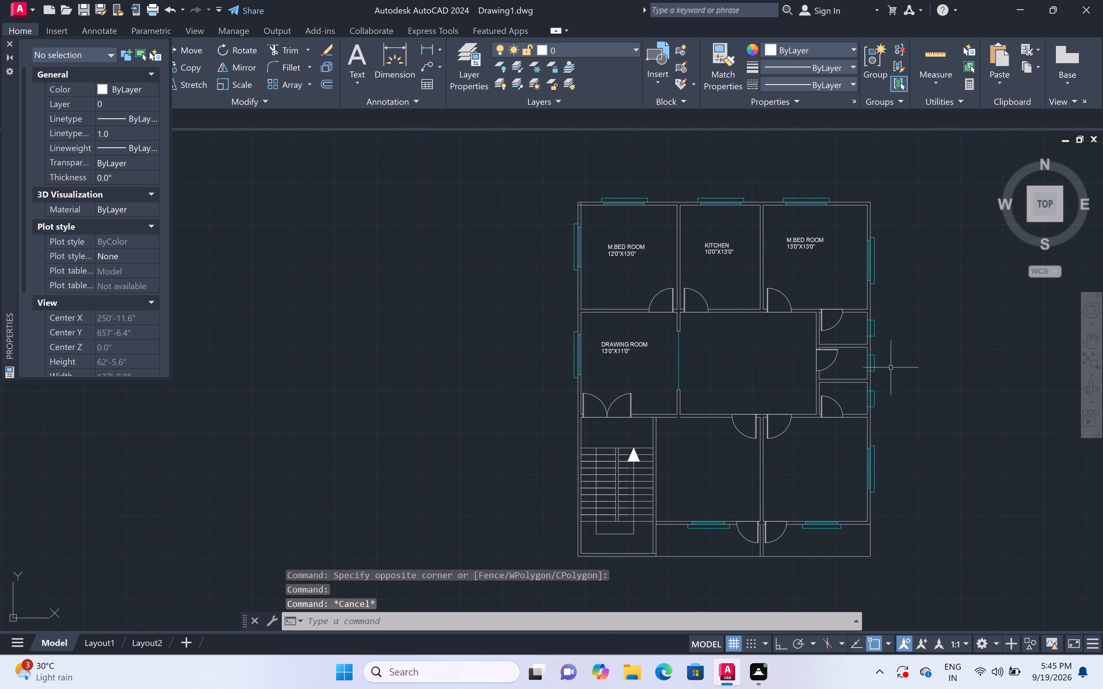
{"action": "scroll", "coordinate": [845, 394], "scroll_direction": "up", "scroll_amount": 2}
{"action": "type", "text": "MT"}
{"action": "key", "text": "space"}
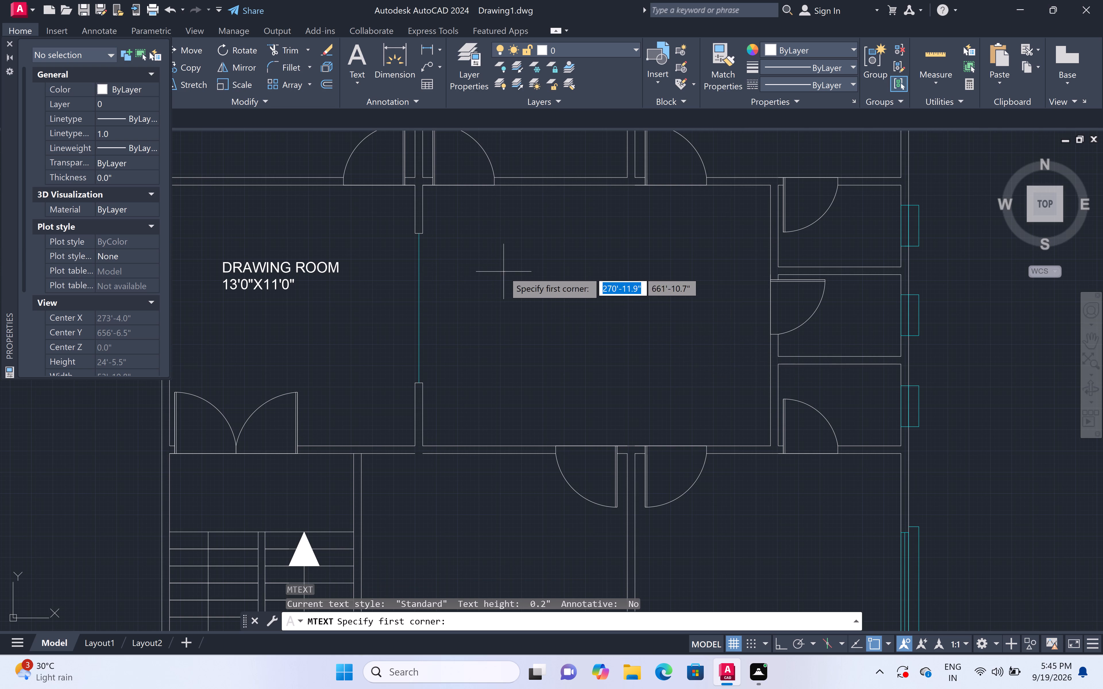
{"action": "left_click", "coordinate": [504, 272]}
{"action": "left_click", "coordinate": [714, 343]}
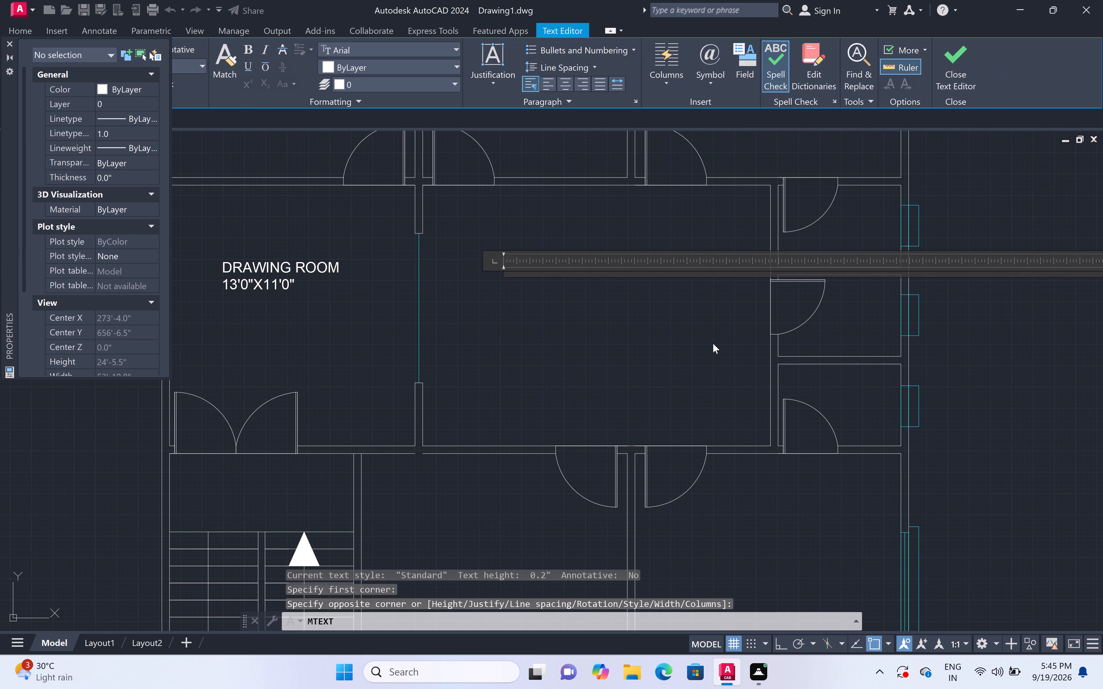
{"action": "key", "text": "d"}
{"action": "type", "text": "IN"}
{"action": "type", "text": "ING"}
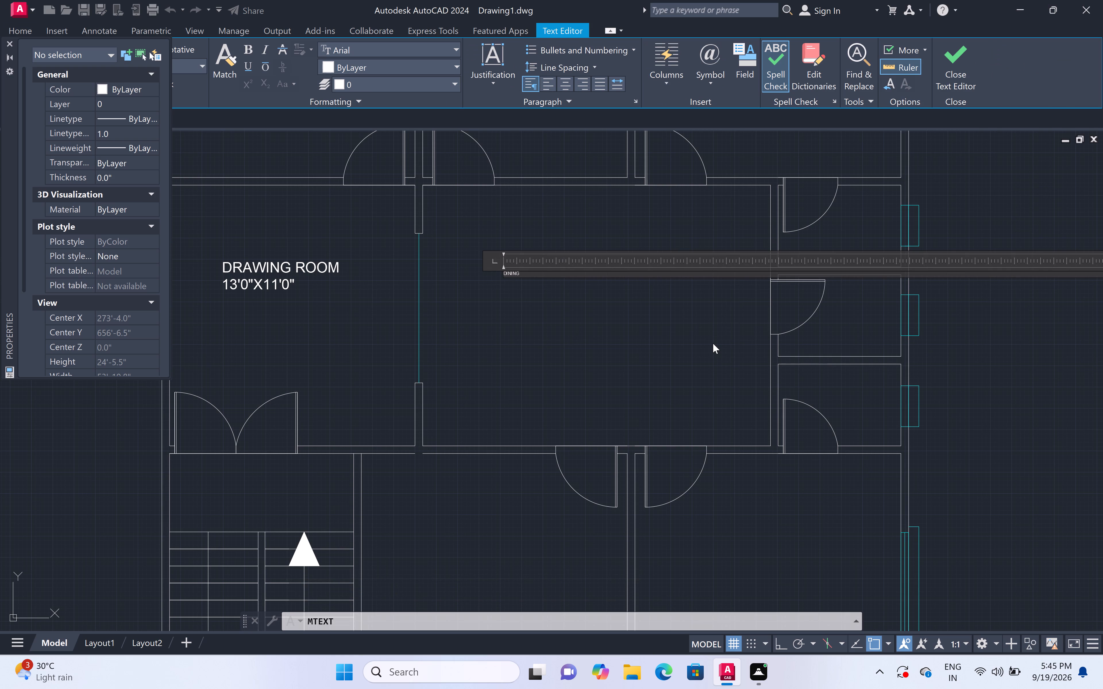
{"action": "key", "text": "BackSpace"}
{"action": "key", "text": "BackSpace"}
{"action": "type", "text": "NING"}
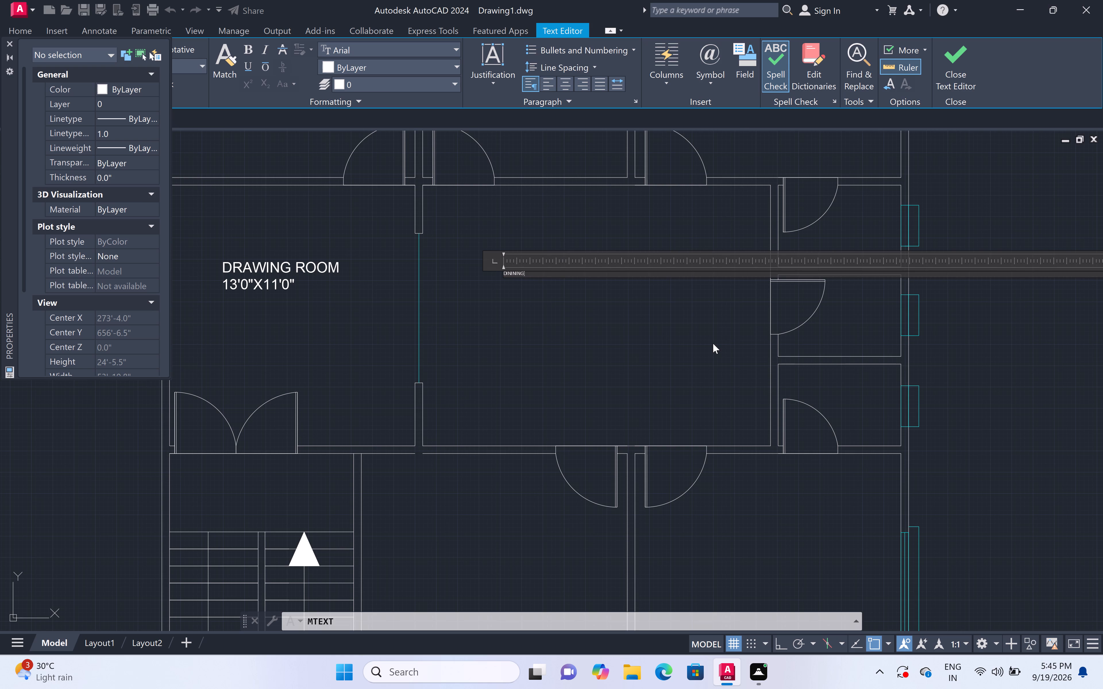
{"action": "key", "text": "space"}
{"action": "type", "text": "ROOM"}
{"action": "key", "text": "Return"}
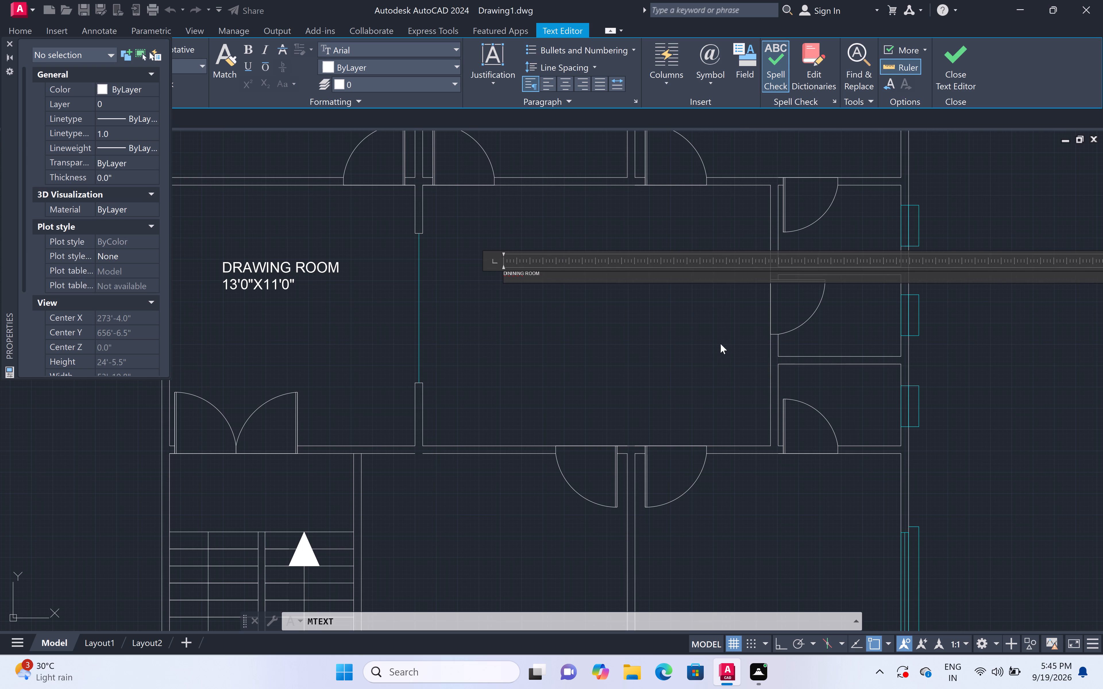
{"action": "scroll", "coordinate": [513, 288], "scroll_direction": "up", "scroll_amount": 4}
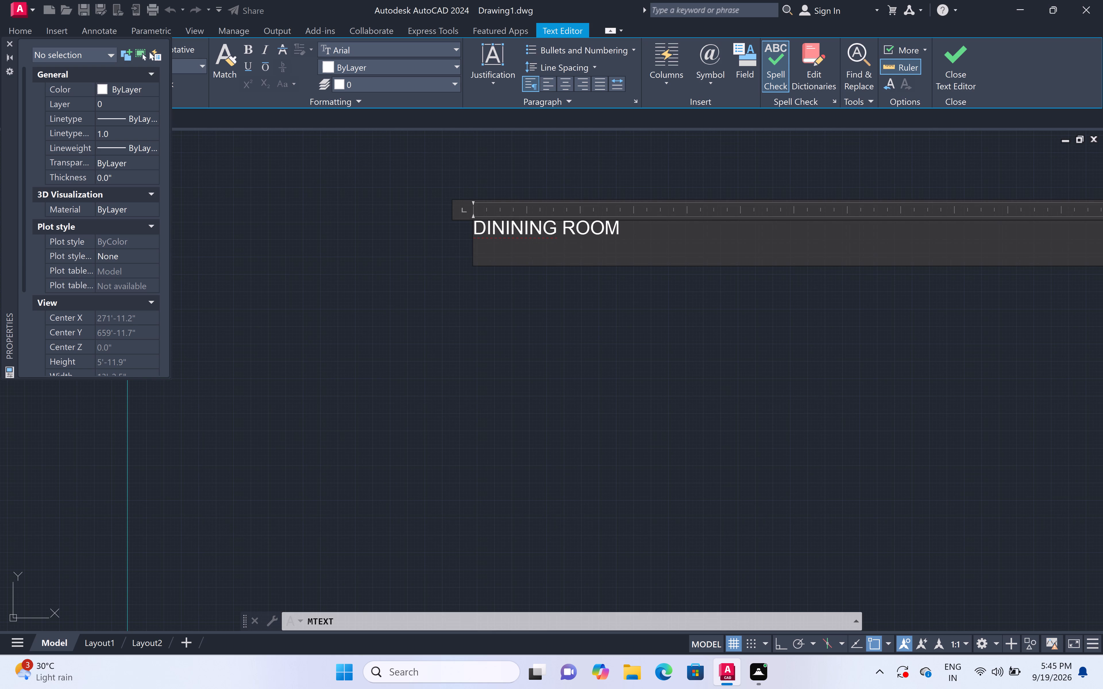
{"action": "key", "text": "BackSpace"}
{"action": "key", "text": "BackSpace"}
{"action": "key", "text": "BackSpace"}
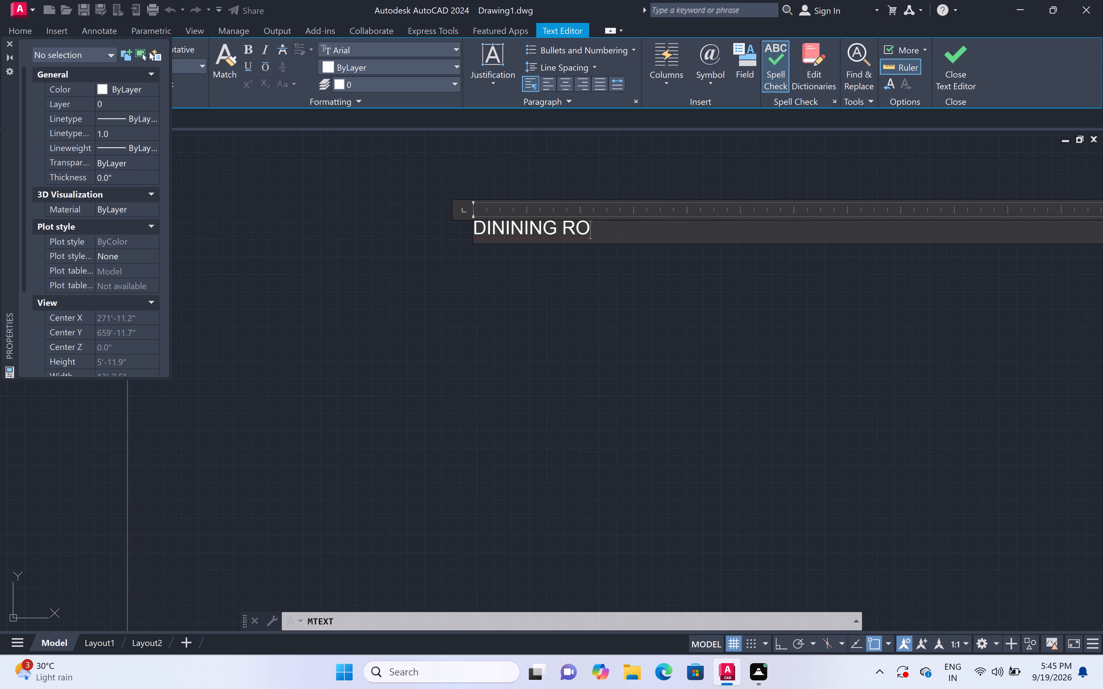
{"action": "key", "text": "BackSpace"}
{"action": "key", "text": "BackSpace"}
{"action": "key", "text": "BackSpace"}
{"action": "key", "text": "BackSpace"}
{"action": "key", "text": "BackSpace"}
{"action": "key", "text": "BackSpace"}
{"action": "key", "text": "BackSpace"}
{"action": "key", "text": "BackSpace"}
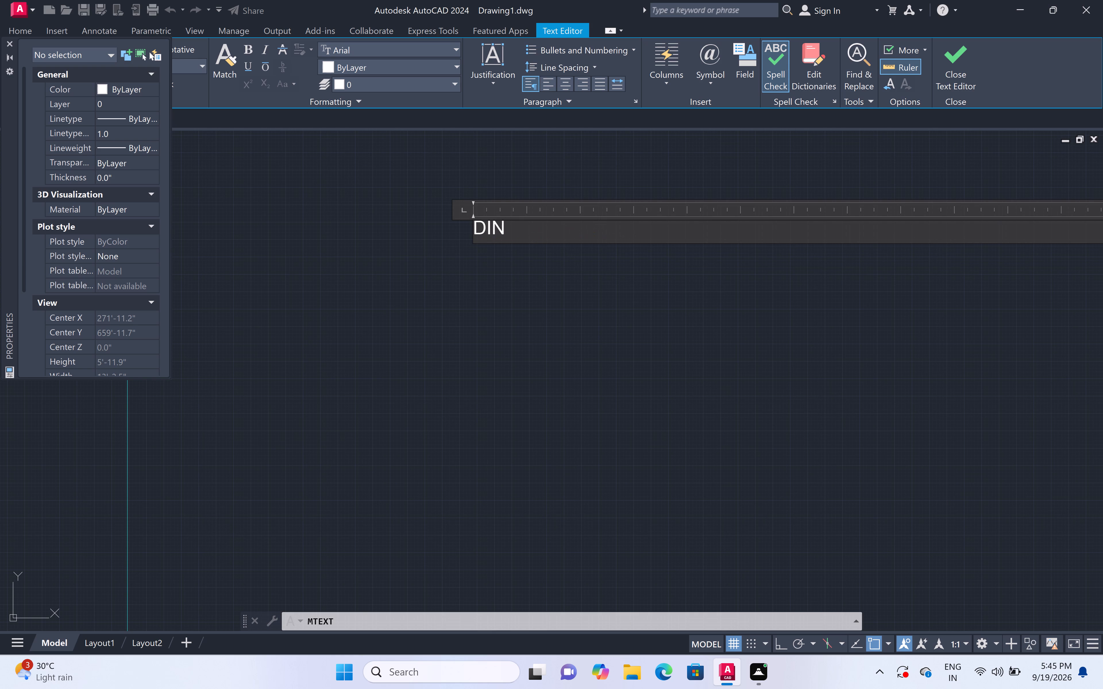
{"action": "type", "text": "NIN"}
{"action": "key", "text": "g"}
{"action": "key", "text": "space"}
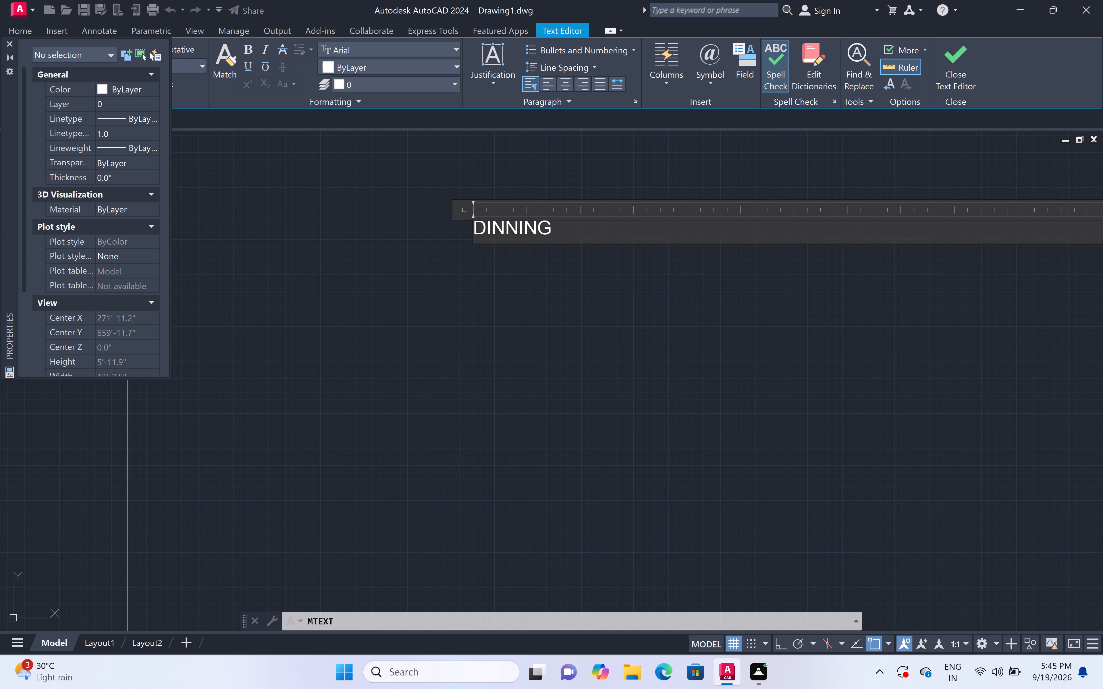
{"action": "type", "text": "ROOM"}
{"action": "key", "text": "Return"}
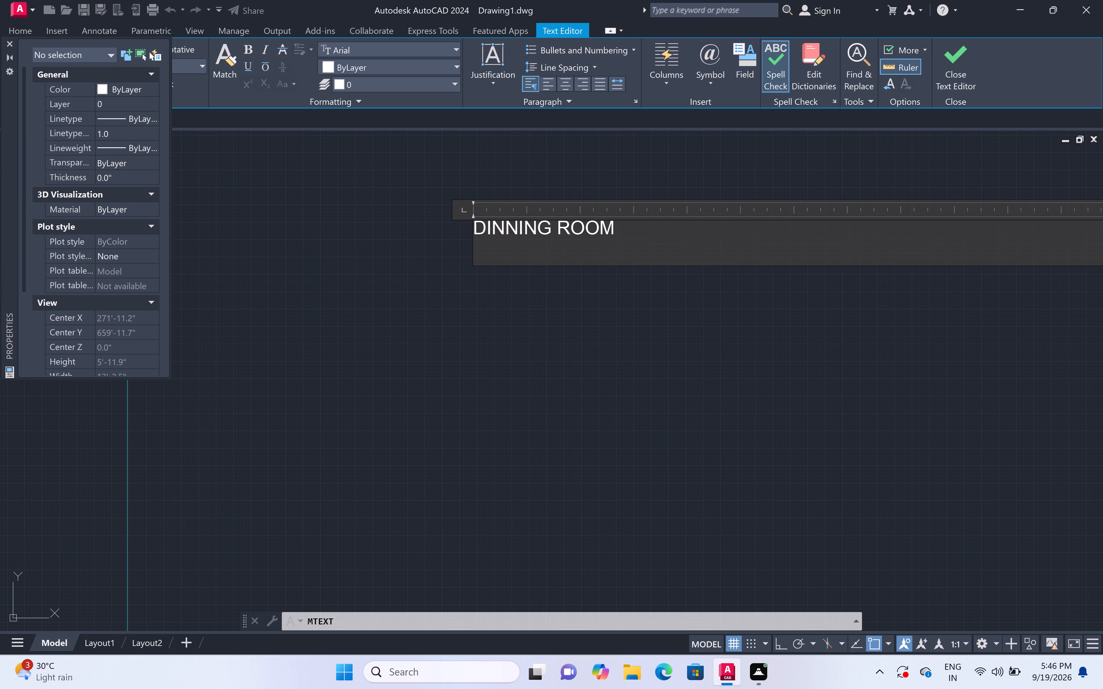
{"action": "type", "text": "13"}
{"action": "type", "text": "'0\""}
{"action": "key", "text": "x"}
{"action": "type", "text": "16'0\""}
{"action": "left_click", "coordinate": [576, 329]}
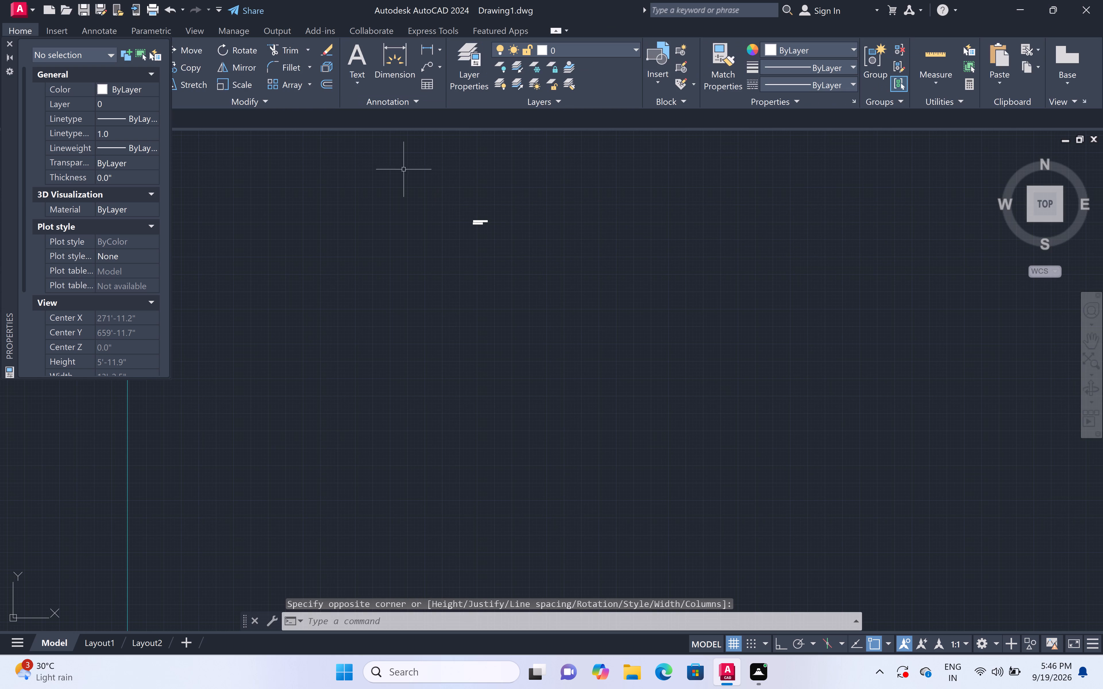
Set the DINNING ROOM label's text height to 6".
{"action": "double_click", "coordinate": [402, 172]}
{"action": "double_click", "coordinate": [599, 388]}
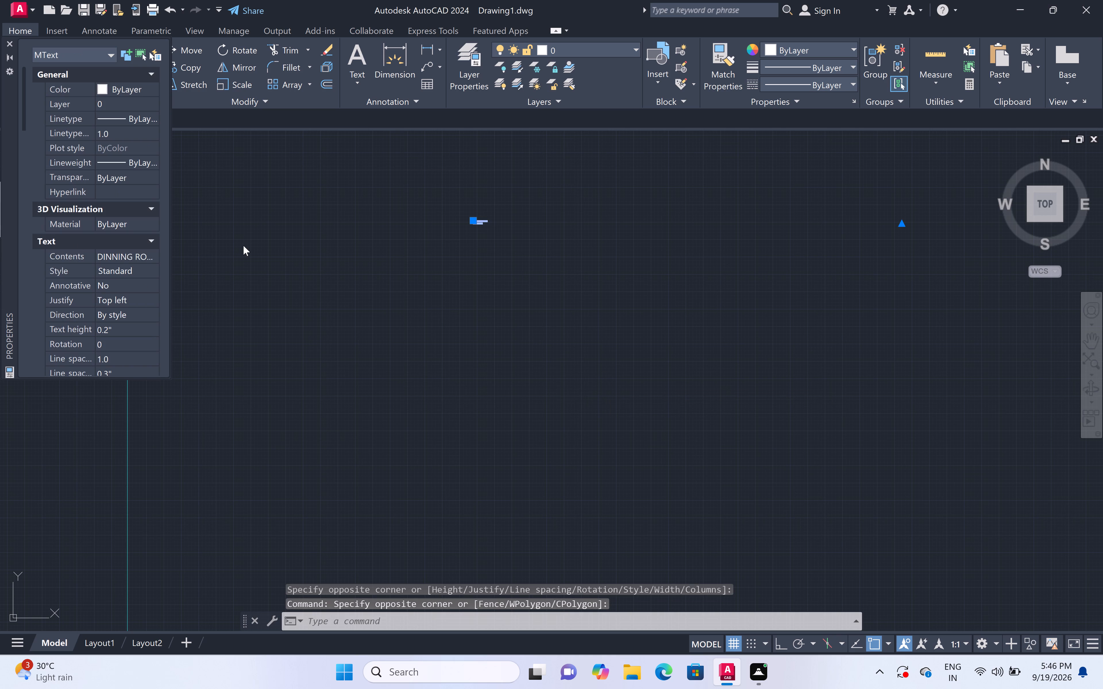
{"action": "left_click", "coordinate": [116, 326]}
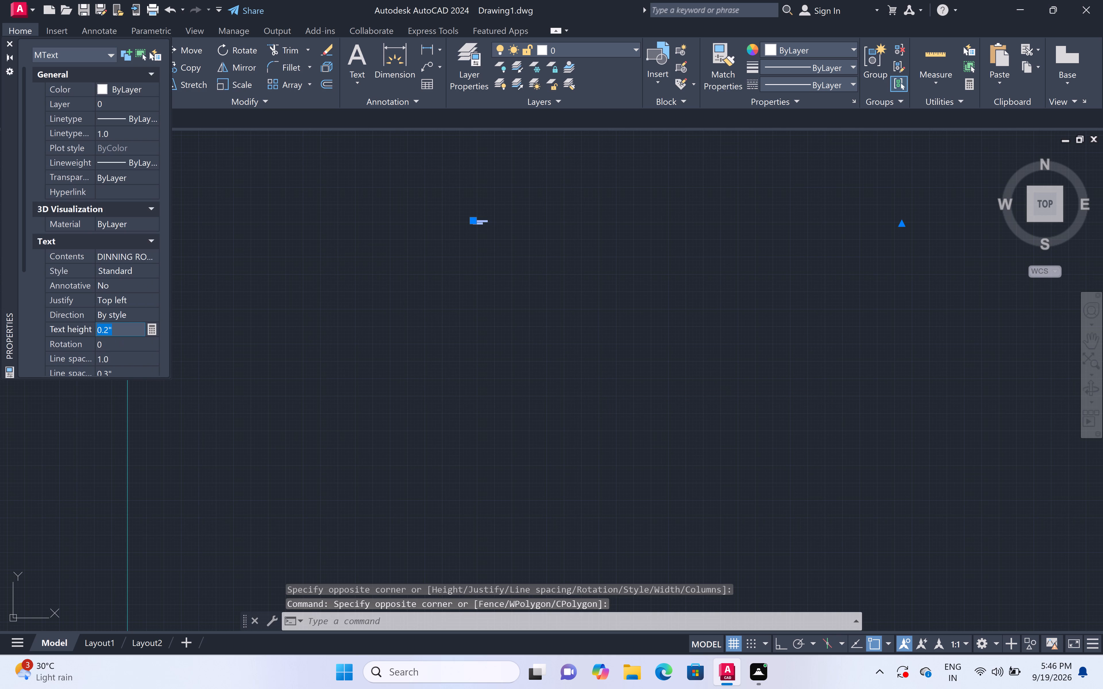
{"action": "key", "text": "BackSpace"}
{"action": "key", "text": "6"}
{"action": "key", "text": "shift+quotedbl"}
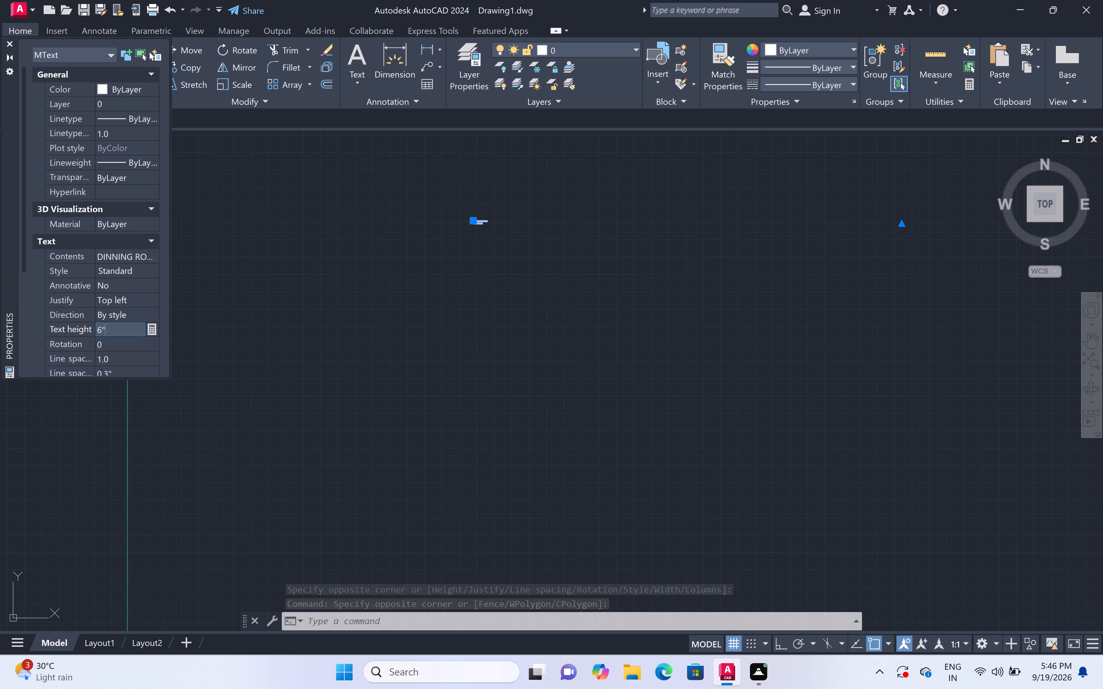
{"action": "left_click", "coordinate": [383, 286]}
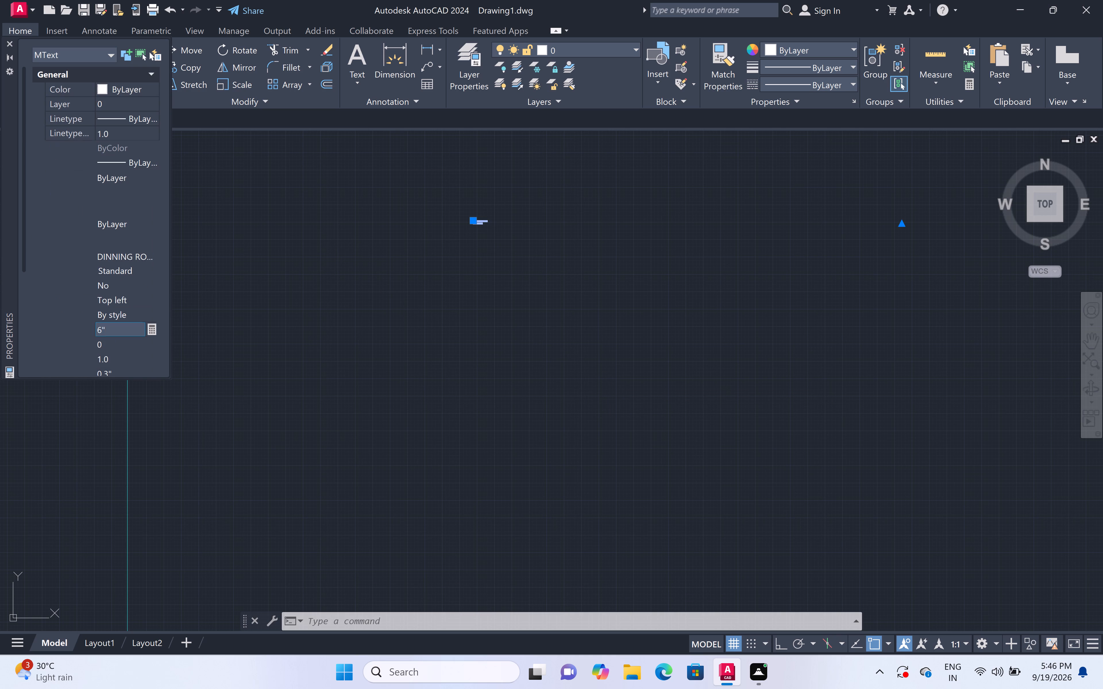
{"action": "key", "text": "Escape"}
Add a two-line multiline text label reading A-TOILET and 6'0"X4'0" in the uppermost of the three small rooms east of the dining room.
{"action": "scroll", "coordinate": [424, 301], "scroll_direction": "down", "scroll_amount": 5}
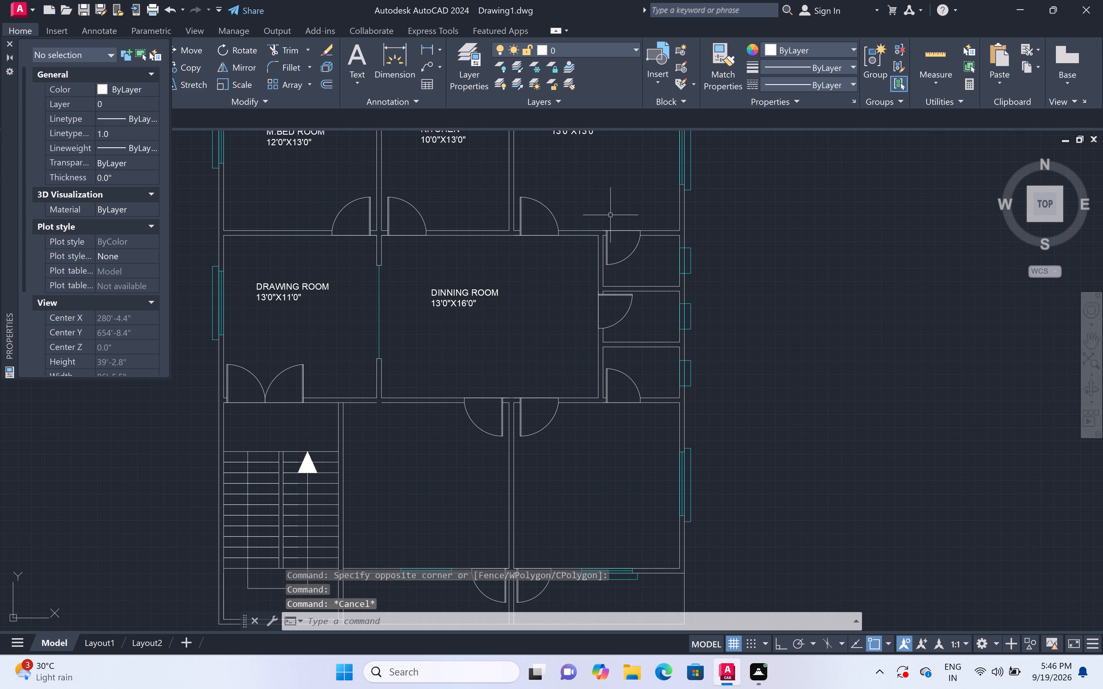
{"action": "scroll", "coordinate": [691, 245], "scroll_direction": "up", "scroll_amount": 4}
{"action": "scroll", "coordinate": [747, 255], "scroll_direction": "down", "scroll_amount": 2}
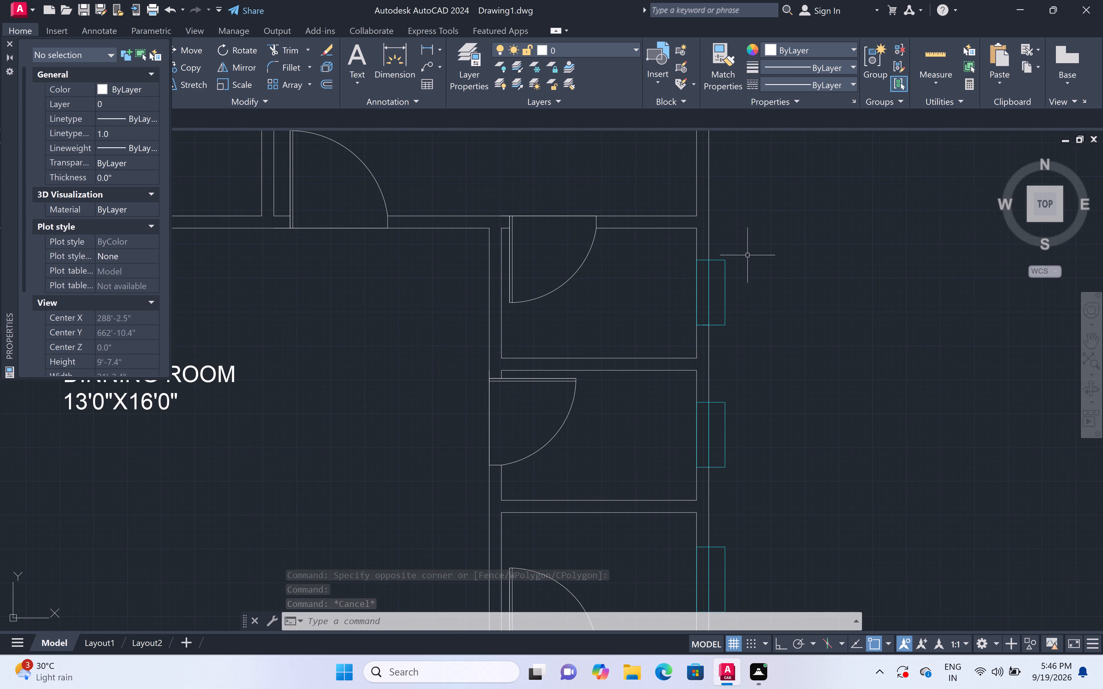
{"action": "key", "text": "m"}
{"action": "type", "text": "T"}
{"action": "key", "text": "space"}
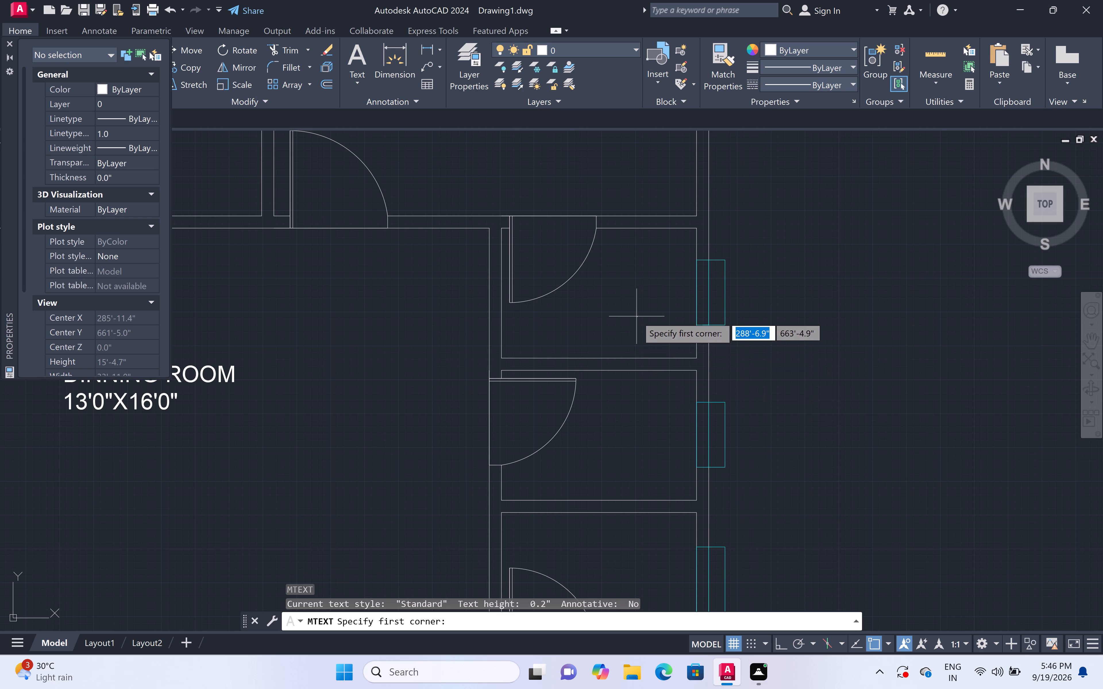
{"action": "scroll", "coordinate": [613, 275], "scroll_direction": "up", "scroll_amount": 2}
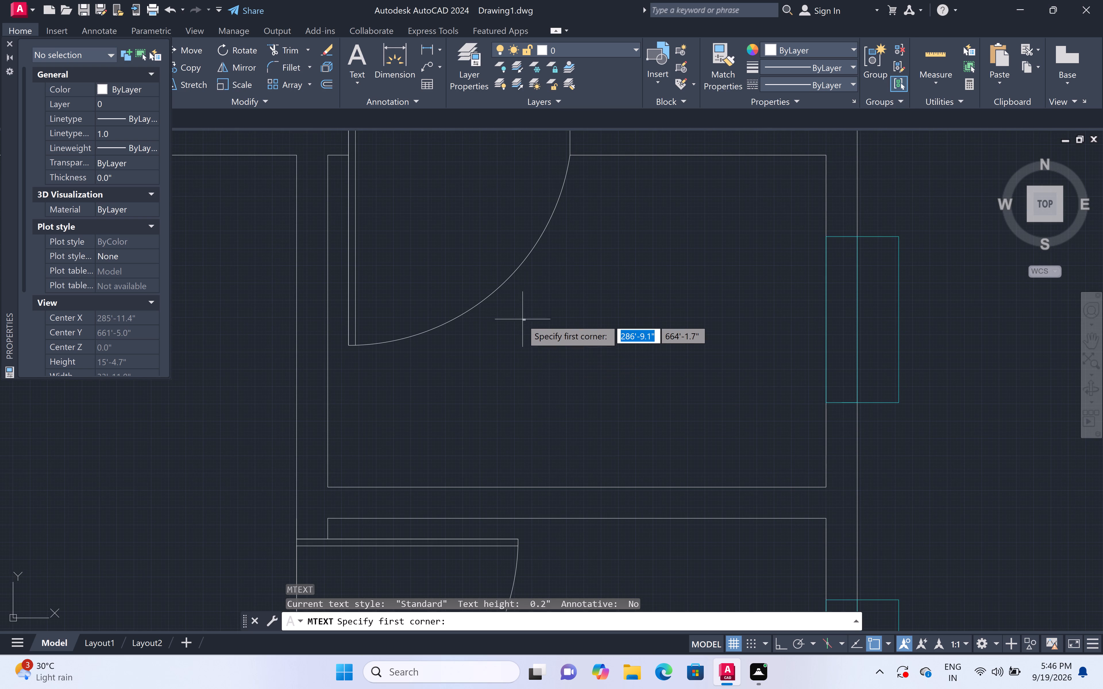
{"action": "left_click", "coordinate": [516, 303]}
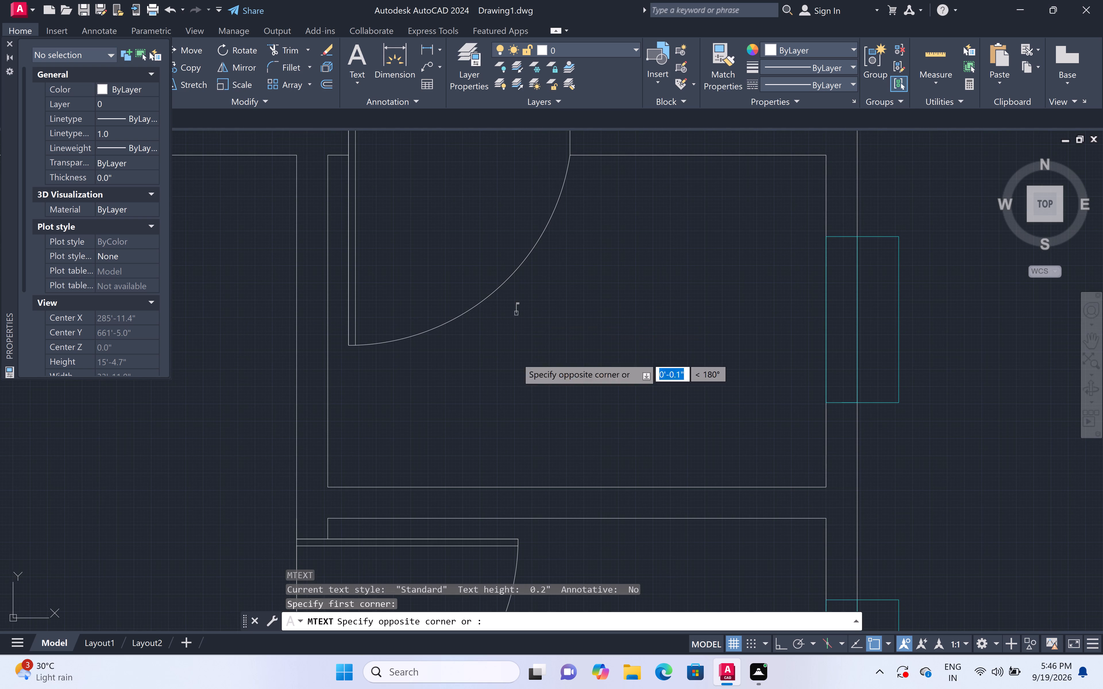
{"action": "left_click", "coordinate": [781, 450]}
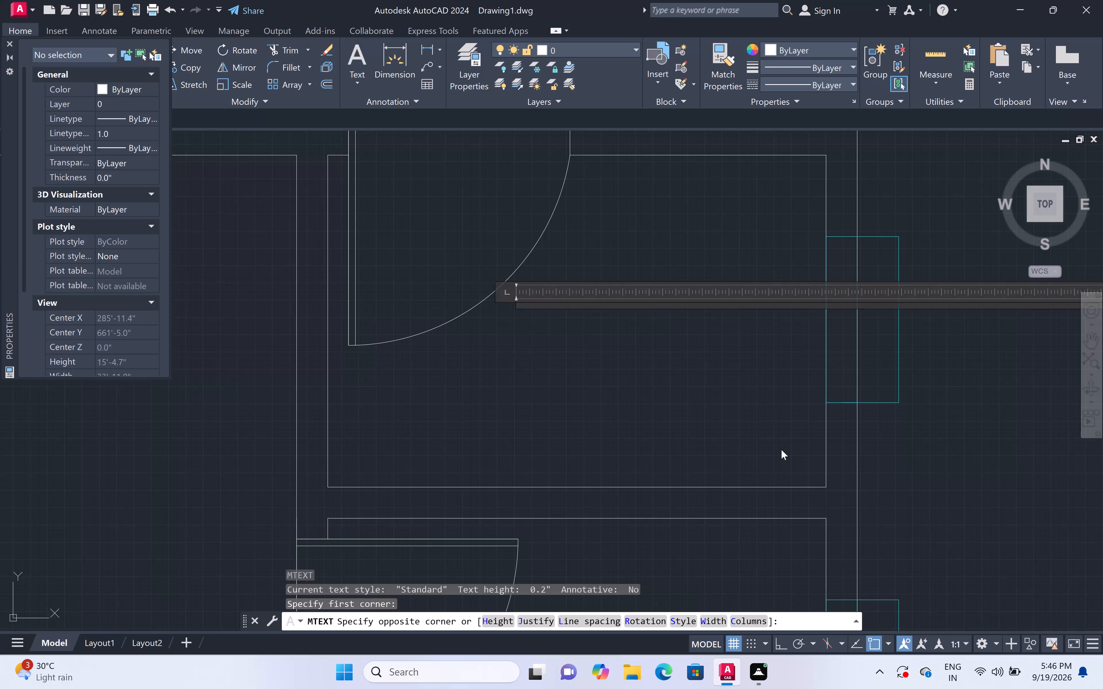
{"action": "key", "text": "a"}
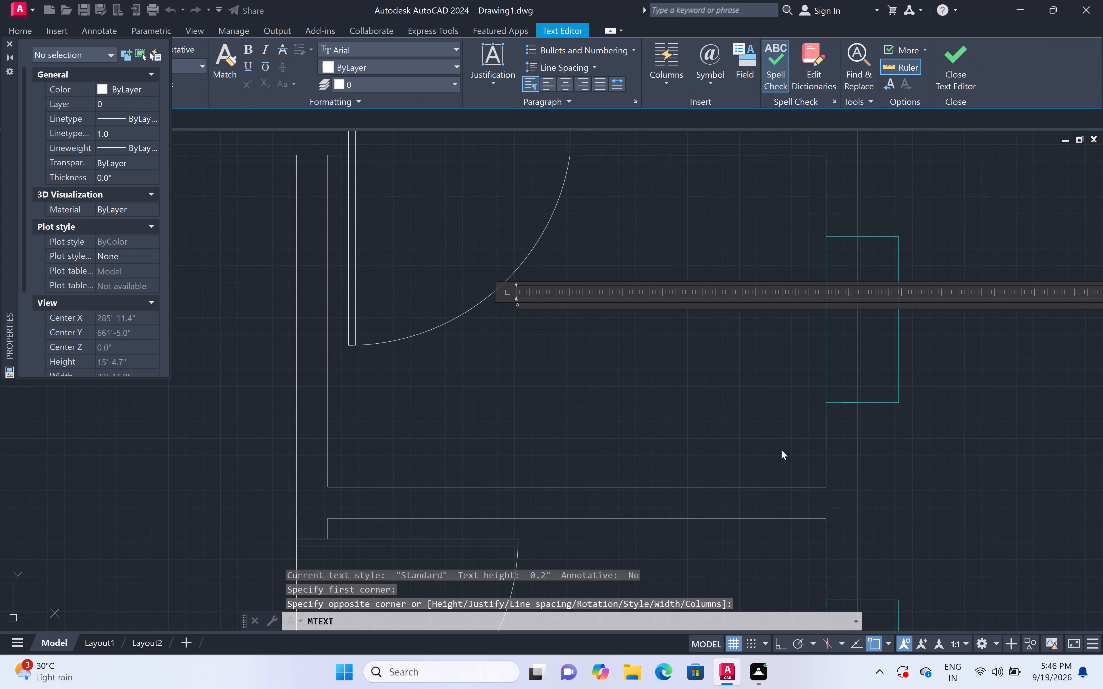
{"action": "type", "text": "-TOILET"}
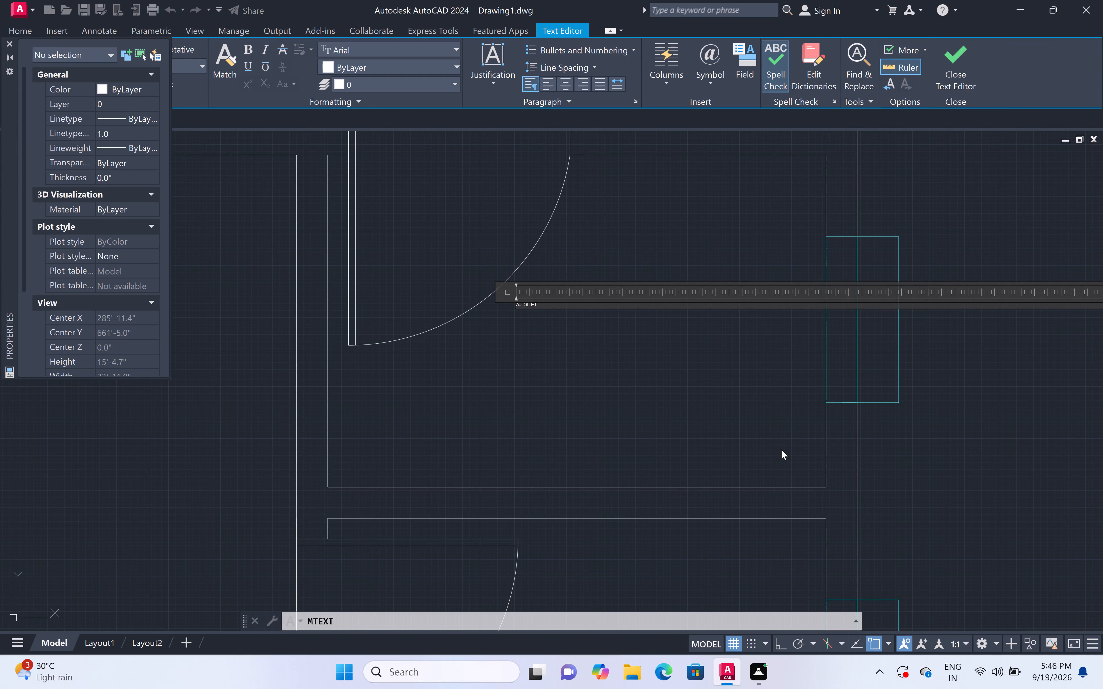
{"action": "key", "text": "Return"}
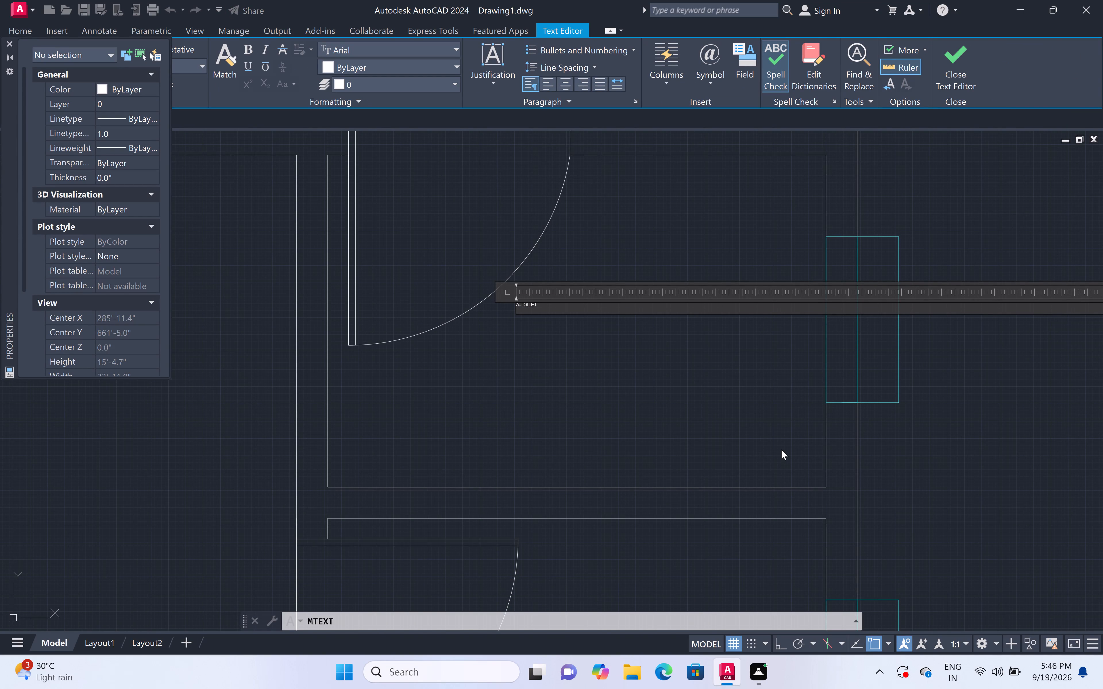
{"action": "key", "text": "6"}
{"action": "type", "text": "'0\""}
{"action": "key", "text": "x"}
{"action": "key", "text": "4"}
{"action": "type", "text": "'0"}
{"action": "key", "text": "shift+quotedbl"}
{"action": "left_click", "coordinate": [533, 369]}
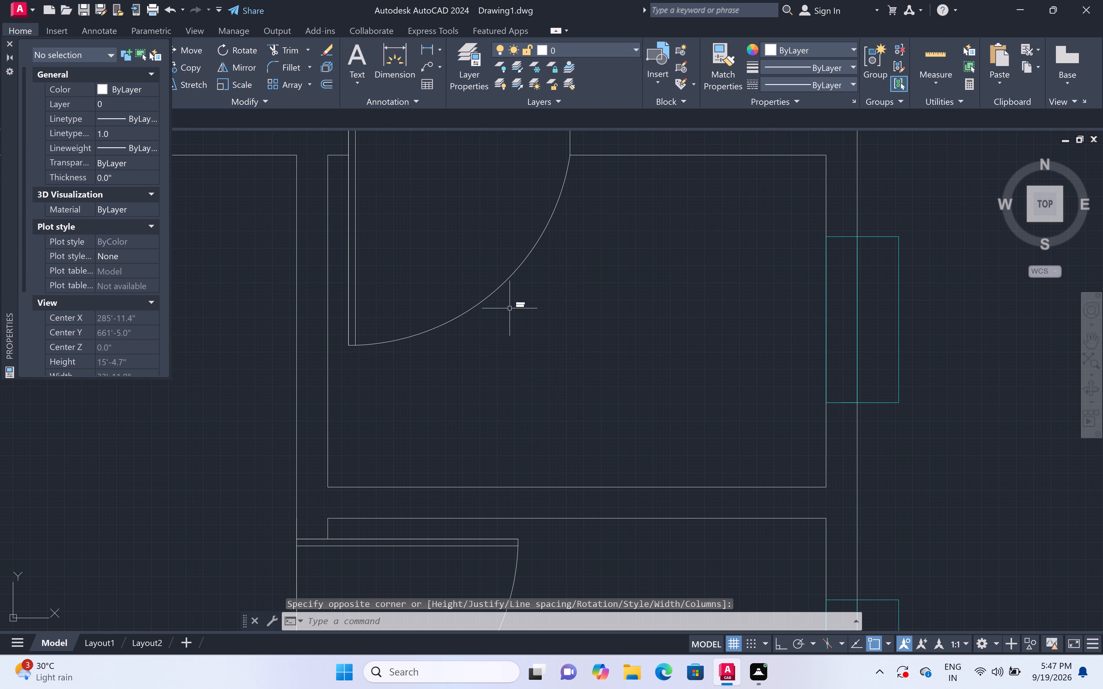
Set the A-TOILET label's text height to 6".
{"action": "left_click", "coordinate": [504, 287]}
{"action": "left_click", "coordinate": [604, 347]}
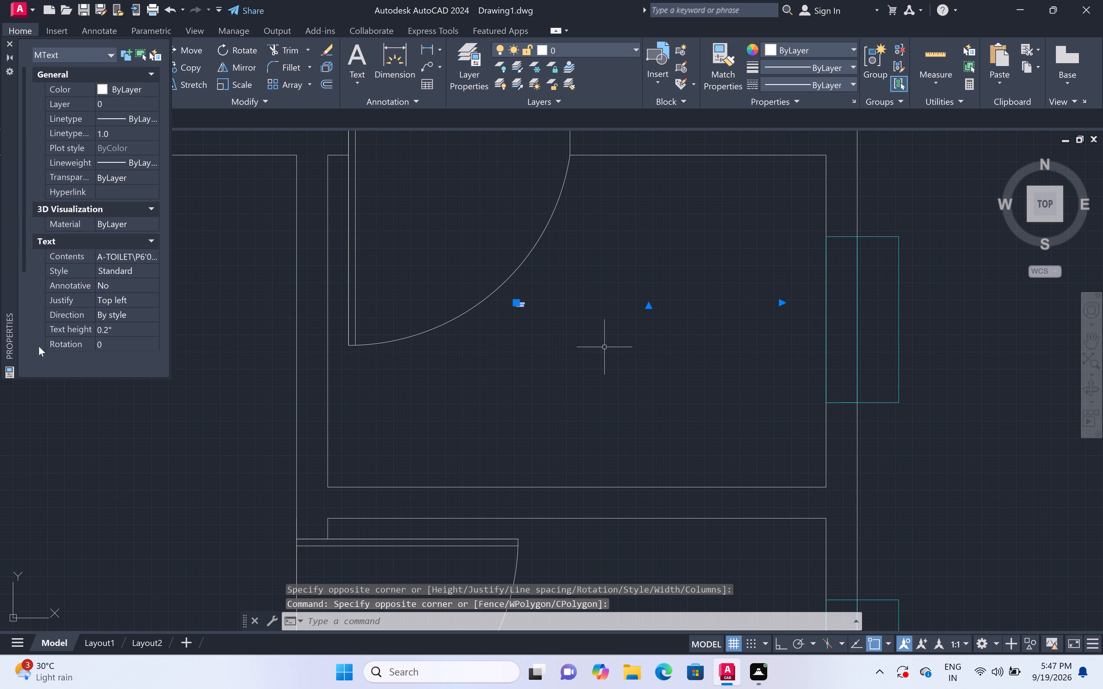
{"action": "left_click", "coordinate": [122, 322]}
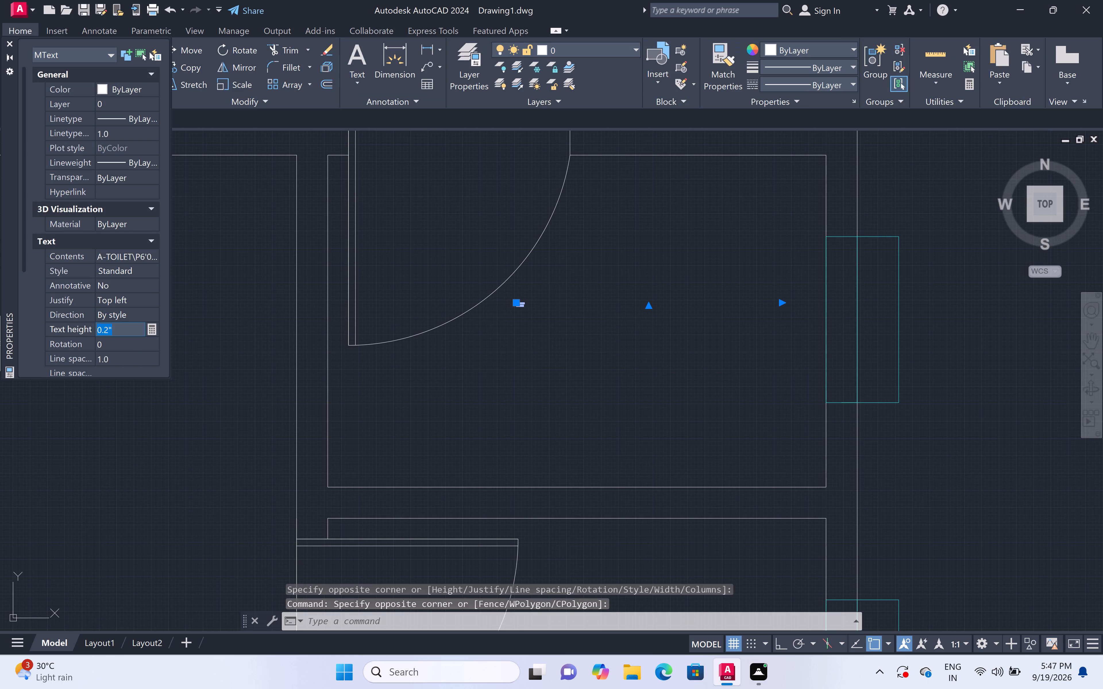
{"action": "key", "text": "BackSpace"}
{"action": "key", "text": "BackSpace"}
{"action": "key", "text": "BackSpace"}
{"action": "key", "text": "BackSpace"}
{"action": "key", "text": "BackSpace"}
{"action": "key", "text": "BackSpace"}
{"action": "key", "text": "BackSpace"}
{"action": "key", "text": "BackSpace"}
{"action": "key", "text": "BackSpace"}
{"action": "key", "text": "BackSpace"}
{"action": "key", "text": "BackSpace"}
{"action": "key", "text": "BackSpace"}
{"action": "key", "text": "BackSpace"}
{"action": "key", "text": "BackSpace"}
{"action": "key", "text": "BackSpace"}
{"action": "key", "text": "BackSpace"}
{"action": "key", "text": "BackSpace"}
{"action": "key", "text": "BackSpace"}
{"action": "key", "text": "BackSpace"}
{"action": "key", "text": "BackSpace"}
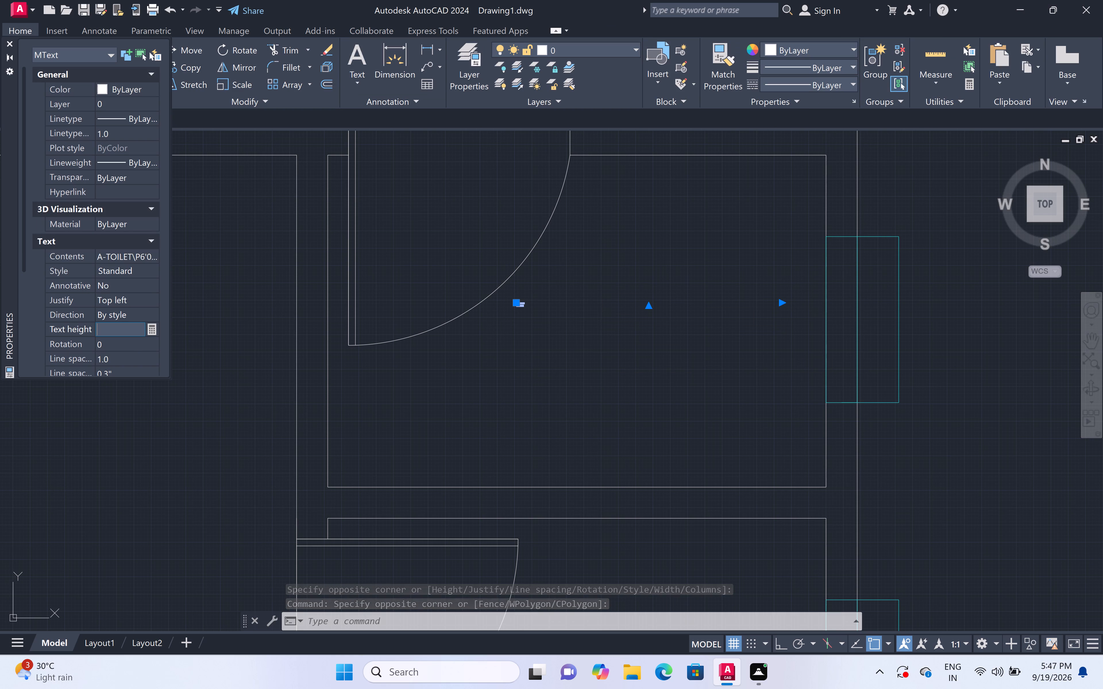
{"action": "key", "text": "6"}
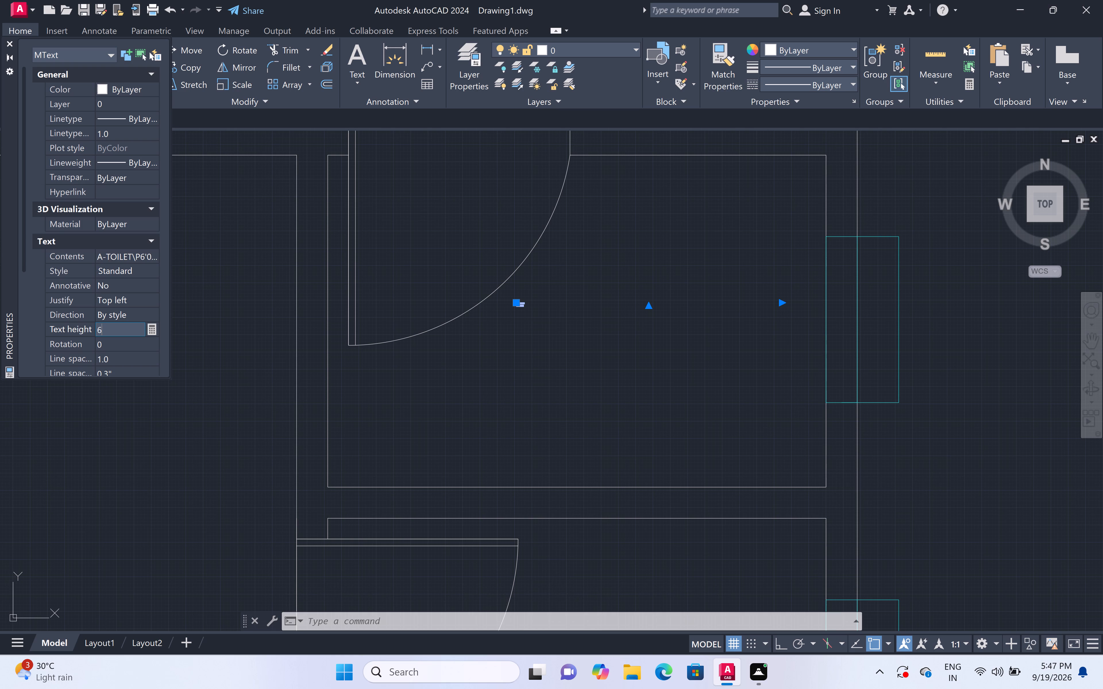
{"action": "key", "text": "shift+quotedbl"}
{"action": "left_click", "coordinate": [714, 385]}
{"action": "key", "text": "Escape"}
Add a two-line multiline text label reading C-TOILET and 6'0"X4'0" in the middle small room, directly below the A-TOILET room.
{"action": "scroll", "coordinate": [688, 388], "scroll_direction": "down", "scroll_amount": 2}
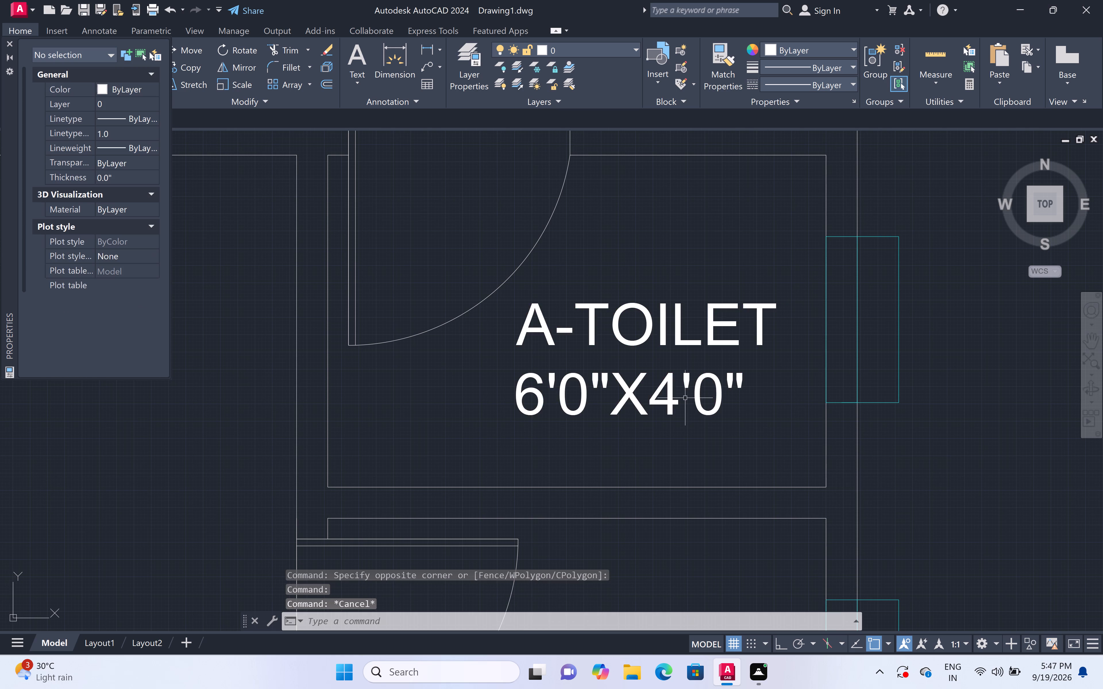
{"action": "scroll", "coordinate": [688, 388], "scroll_direction": "down", "scroll_amount": 5}
{"action": "scroll", "coordinate": [684, 485], "scroll_direction": "up", "scroll_amount": 2}
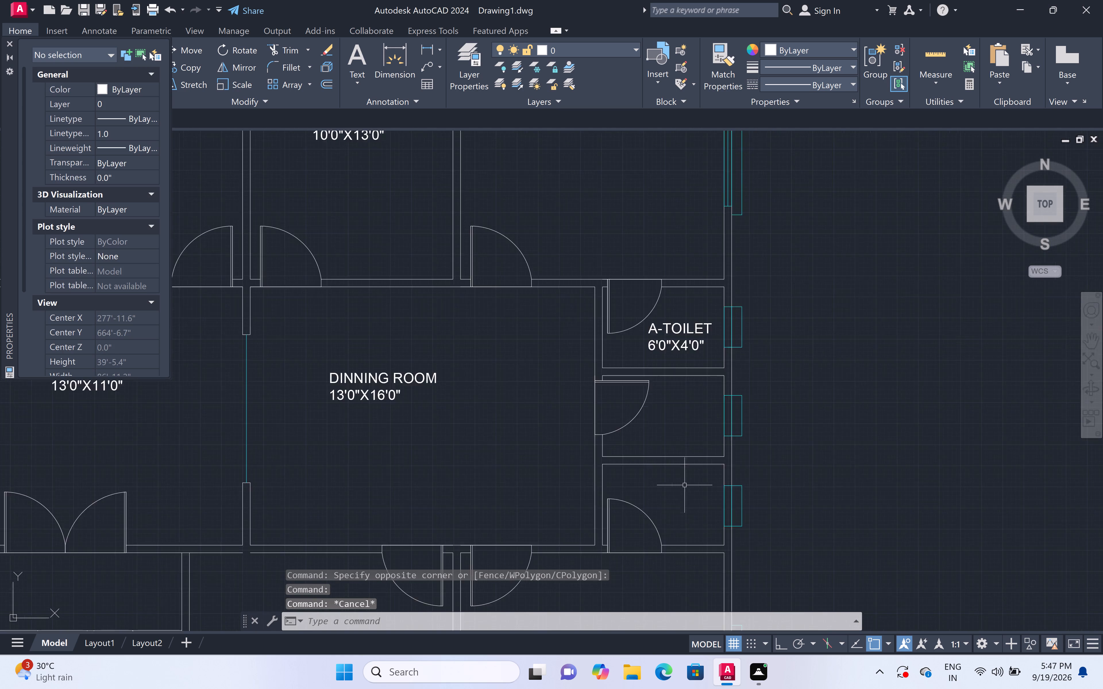
{"action": "scroll", "coordinate": [684, 485], "scroll_direction": "up", "scroll_amount": 2}
{"action": "scroll", "coordinate": [683, 477], "scroll_direction": "down", "scroll_amount": 2}
{"action": "scroll", "coordinate": [683, 411], "scroll_direction": "up", "scroll_amount": 1}
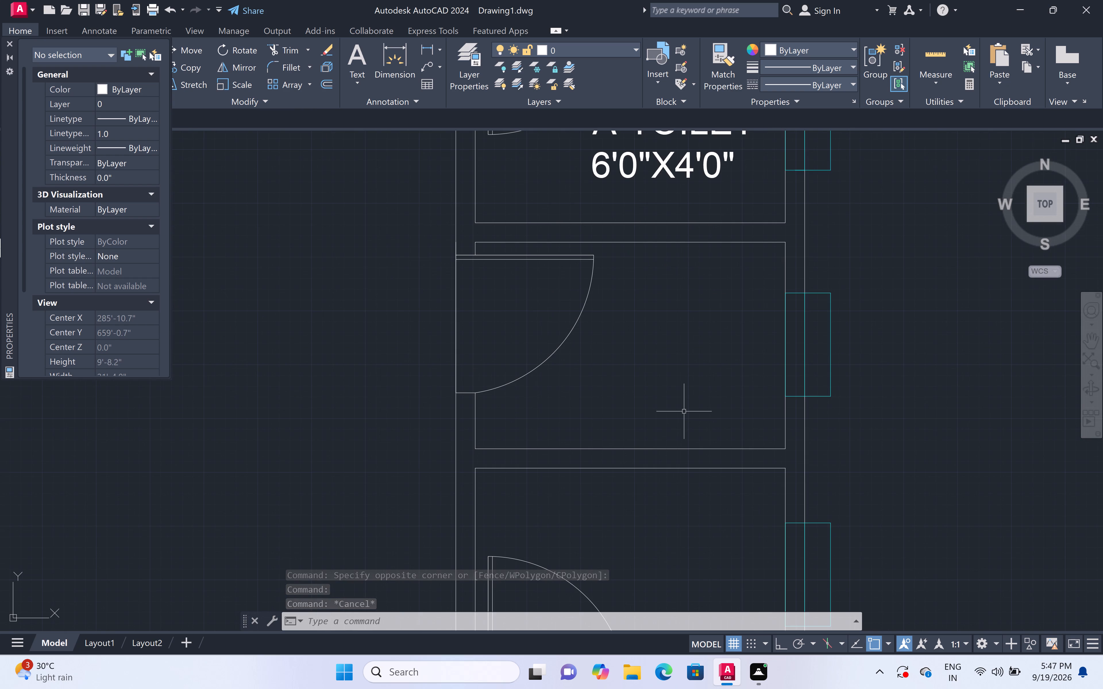
{"action": "type", "text": "MT"}
{"action": "key", "text": "space"}
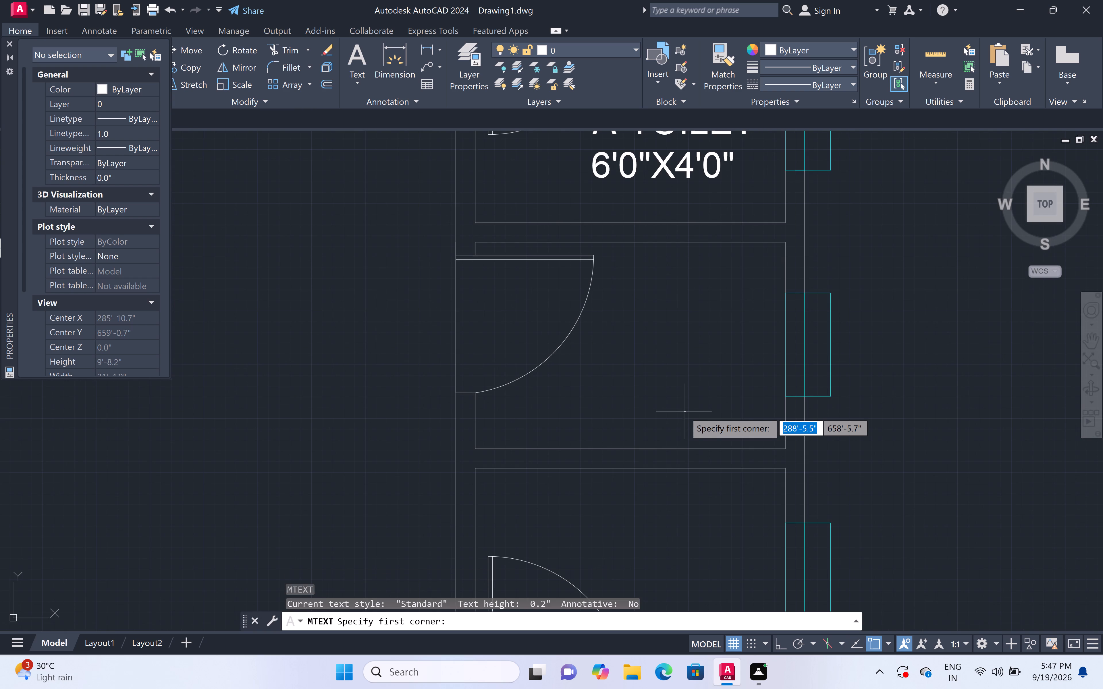
{"action": "left_click", "coordinate": [574, 350]}
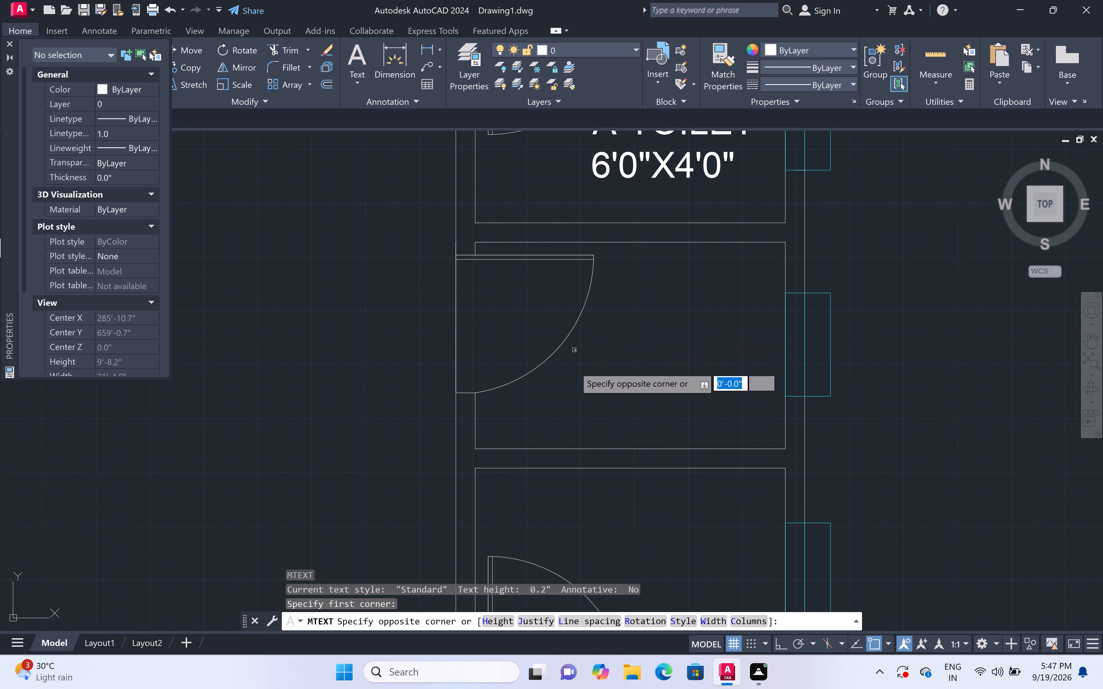
{"action": "left_click", "coordinate": [751, 429]}
{"action": "key", "text": "c"}
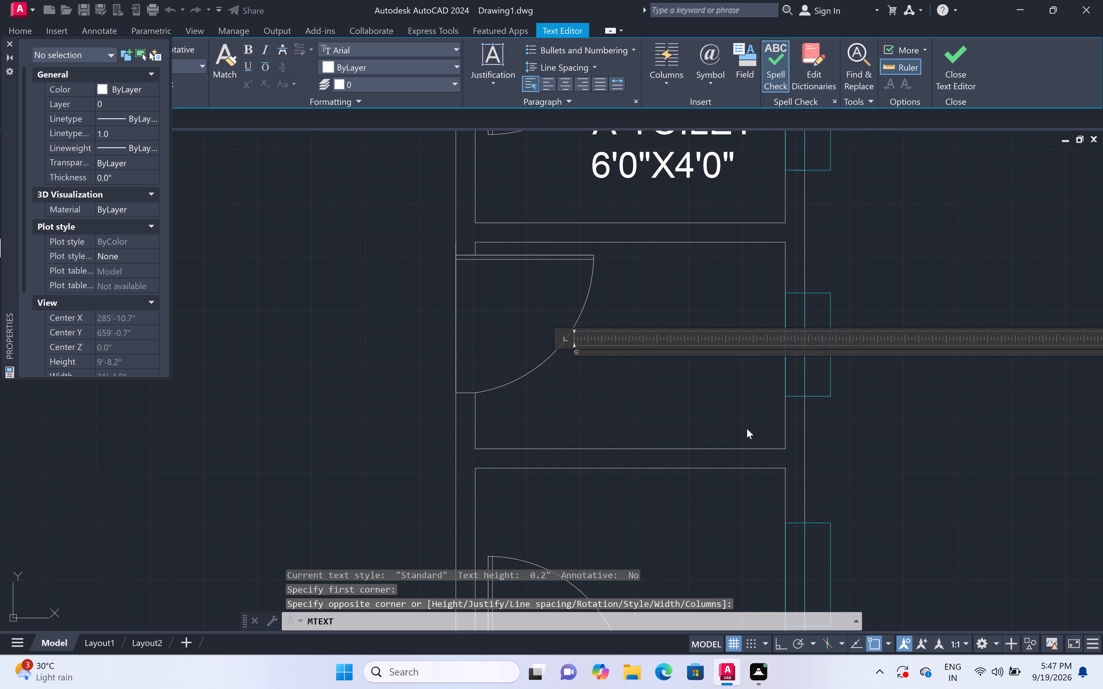
{"action": "type", "text": "-TOILET"}
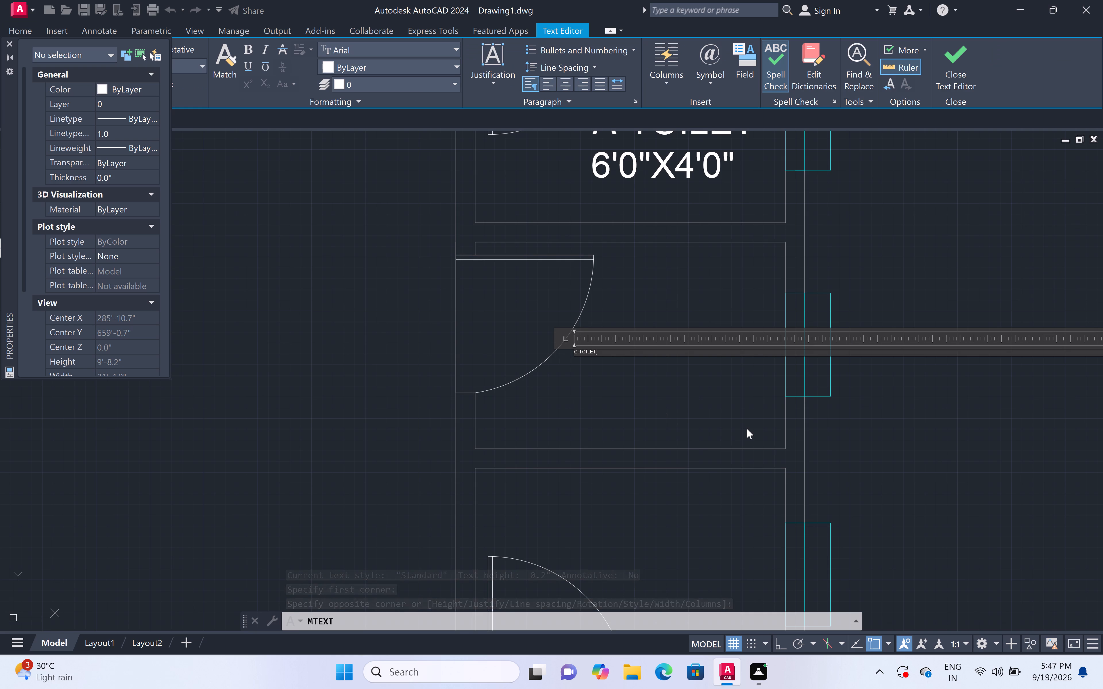
{"action": "key", "text": "Return"}
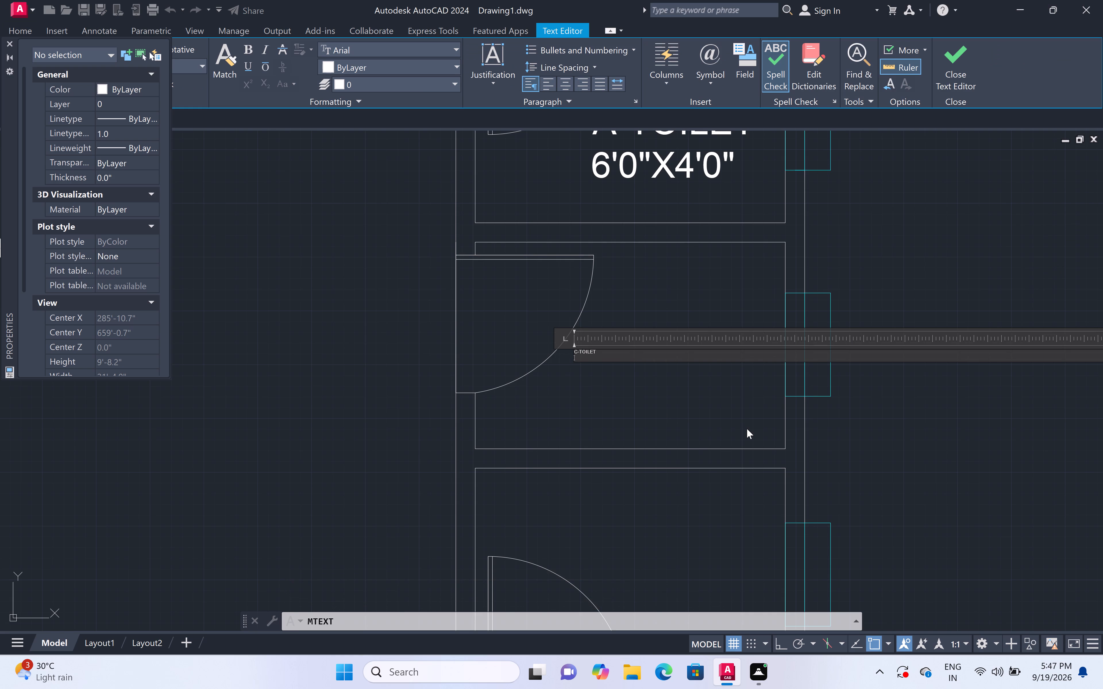
{"action": "type", "text": "6'0\"X"}
{"action": "key", "text": "4"}
{"action": "type", "text": "'0\""}
{"action": "left_click", "coordinate": [571, 399]}
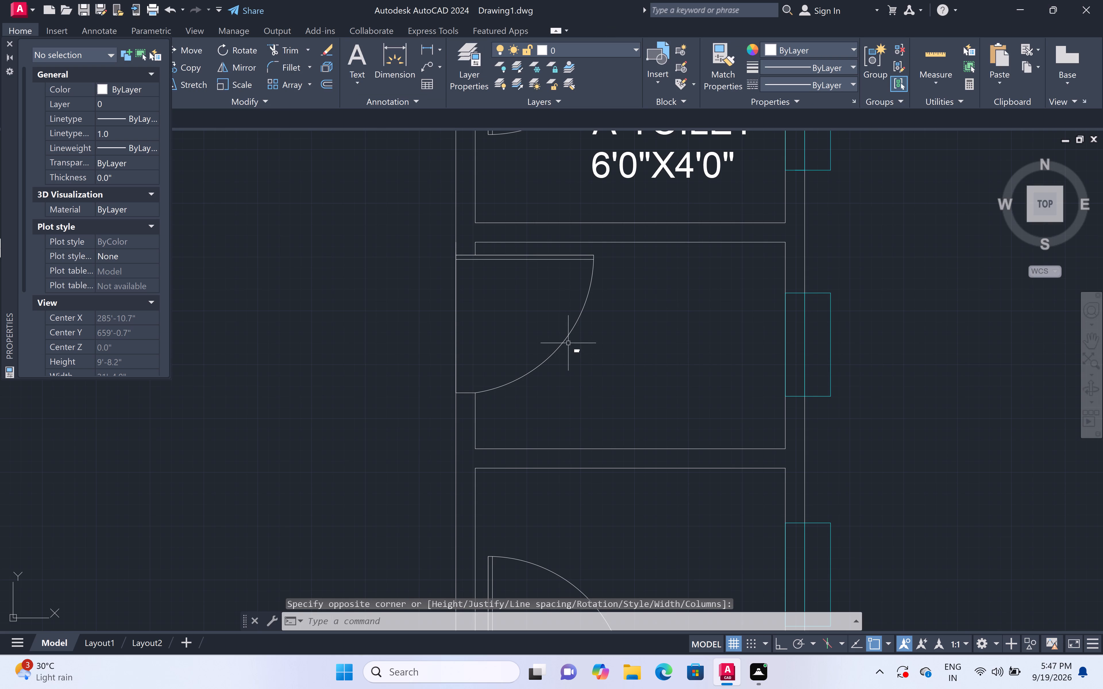
Set the C-TOILET label's text height to 6".
{"action": "left_click", "coordinate": [568, 343]}
{"action": "left_click", "coordinate": [586, 370]}
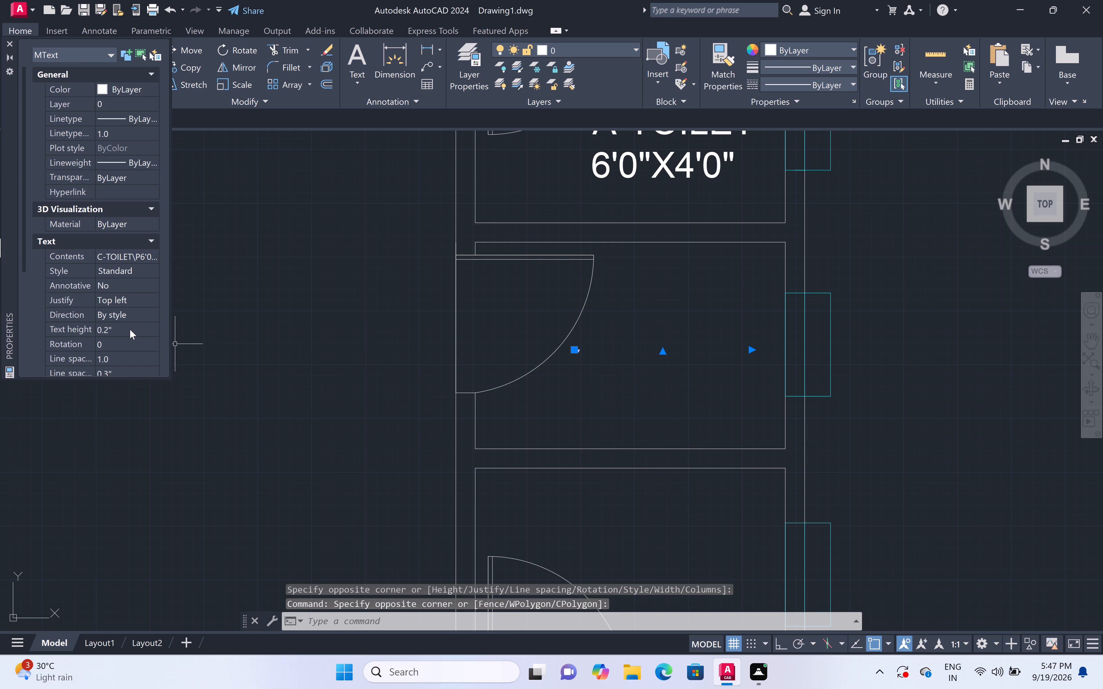
{"action": "left_click", "coordinate": [129, 329]}
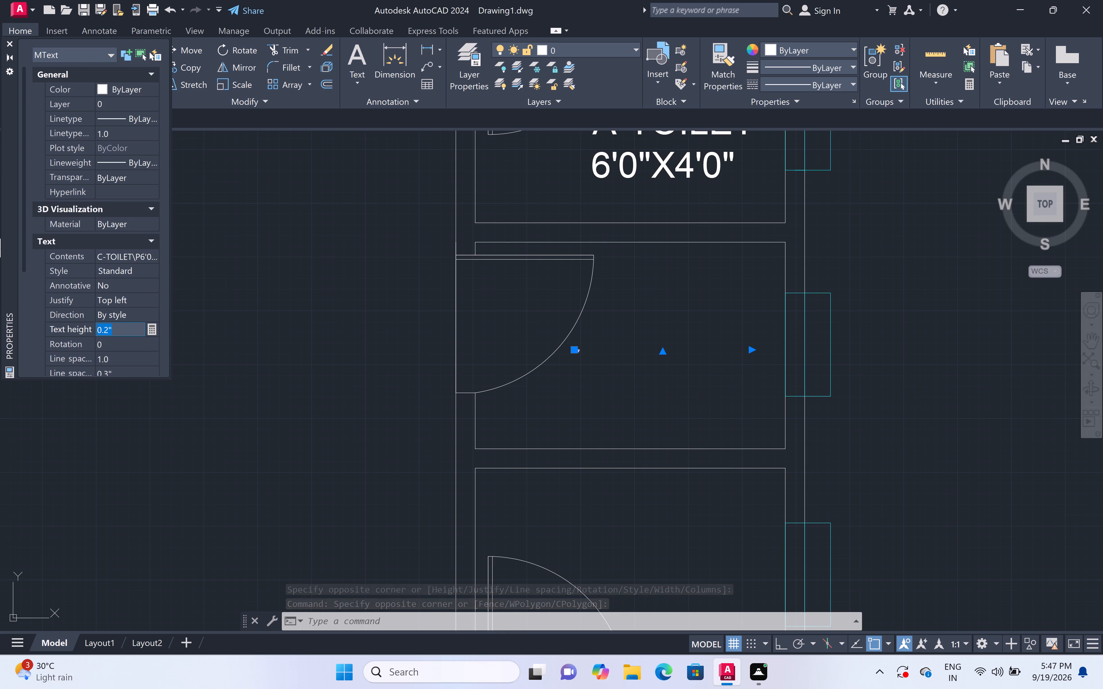
{"action": "key", "text": "BackSpace"}
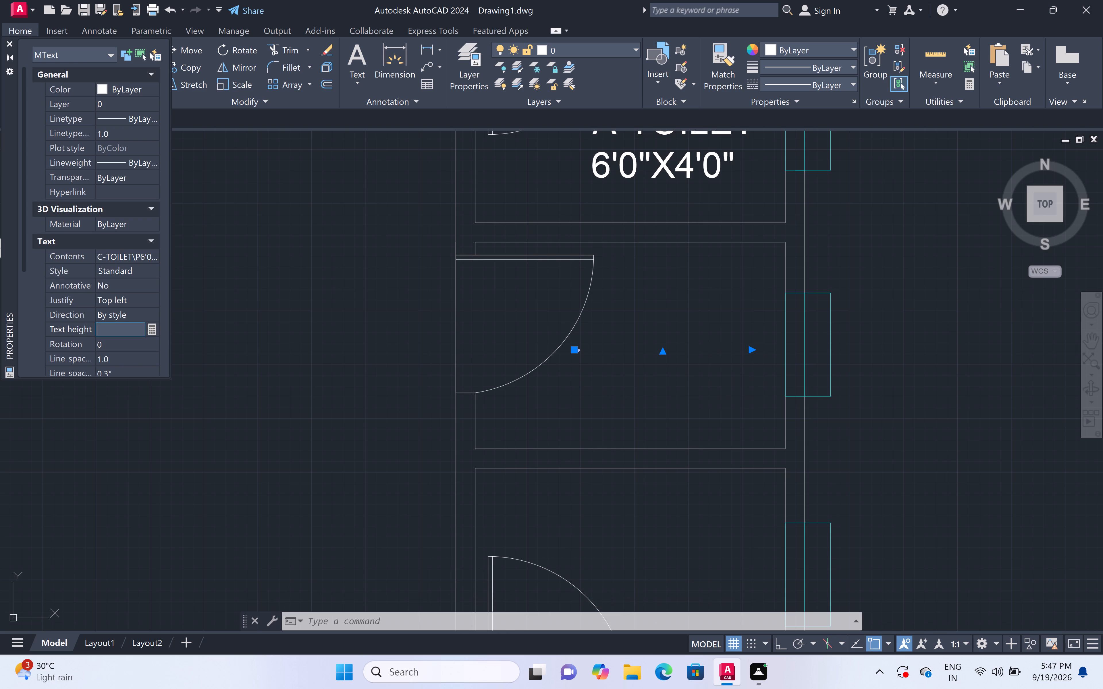
{"action": "key", "text": "6"}
{"action": "type", "text": "\""}
{"action": "key", "text": "space"}
{"action": "scroll", "coordinate": [129, 329], "scroll_direction": "up", "scroll_amount": 1}
{"action": "left_click", "coordinate": [582, 405]}
{"action": "key", "text": "Escape"}
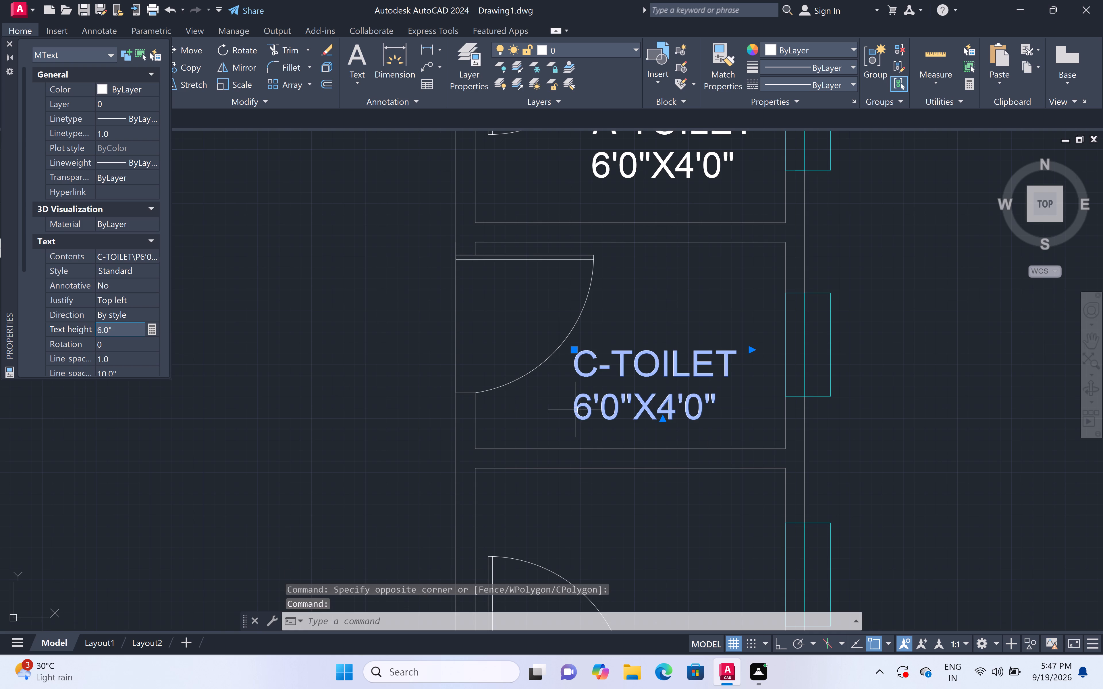
Copy the A-TOILET label from the uppermost small room into the lowest one, directly below the C-TOILET room.
{"action": "scroll", "coordinate": [590, 398], "scroll_direction": "down", "scroll_amount": 4}
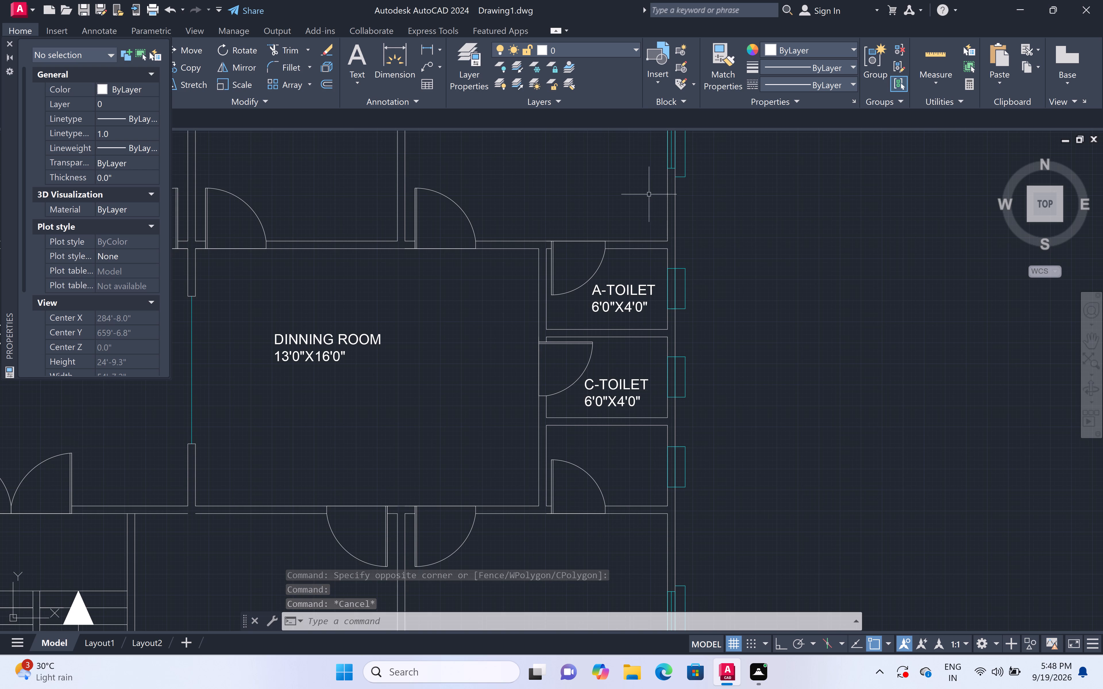
{"action": "left_click", "coordinate": [631, 294]}
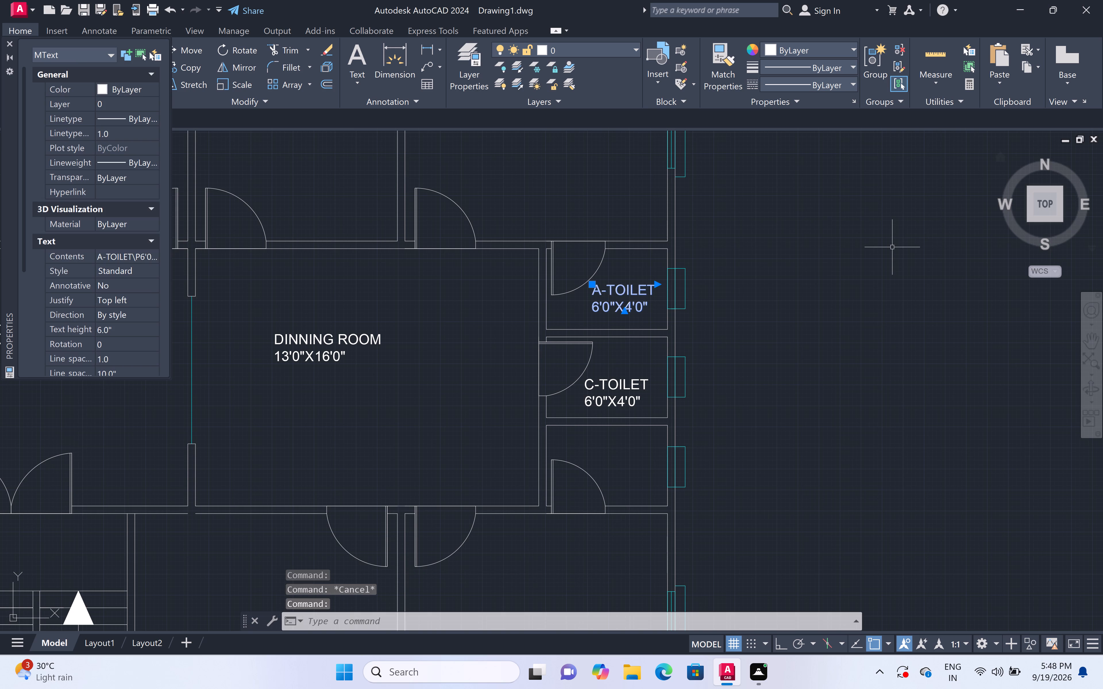
{"action": "type", "text": "CO"}
{"action": "key", "text": "space"}
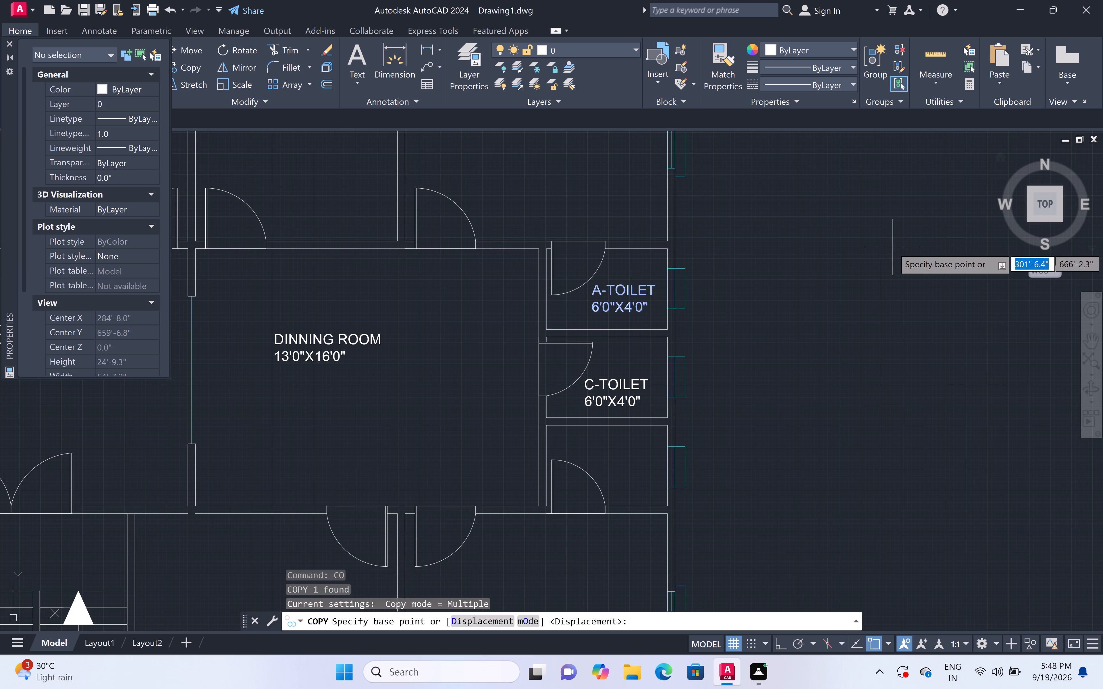
{"action": "left_click", "coordinate": [592, 313]}
{"action": "scroll", "coordinate": [591, 466], "scroll_direction": "up", "scroll_amount": 3}
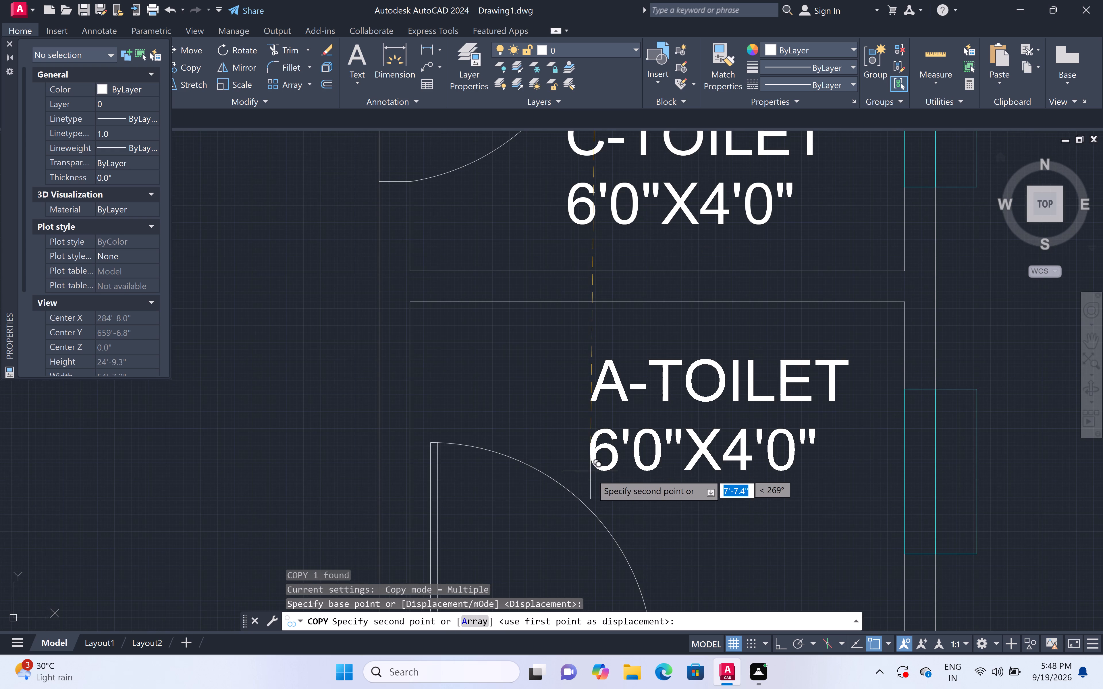
{"action": "scroll", "coordinate": [615, 485], "scroll_direction": "up", "scroll_amount": 3}
{"action": "left_click", "coordinate": [589, 466]}
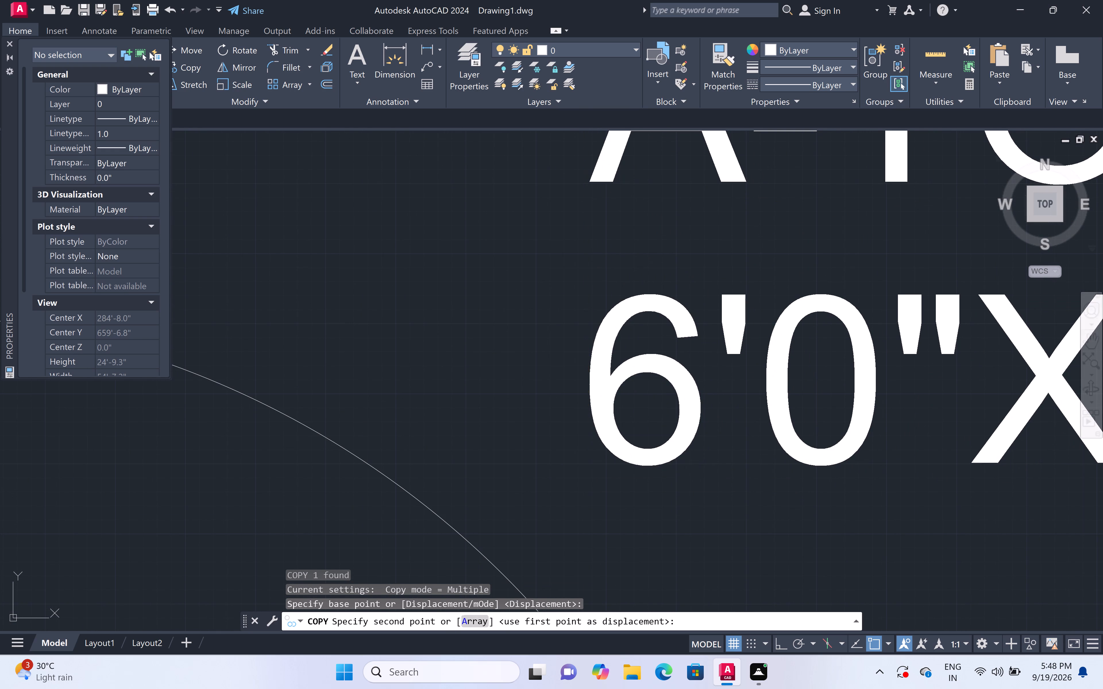
{"action": "scroll", "coordinate": [623, 400], "scroll_direction": "down", "scroll_amount": 6}
{"action": "key", "text": "Escape"}
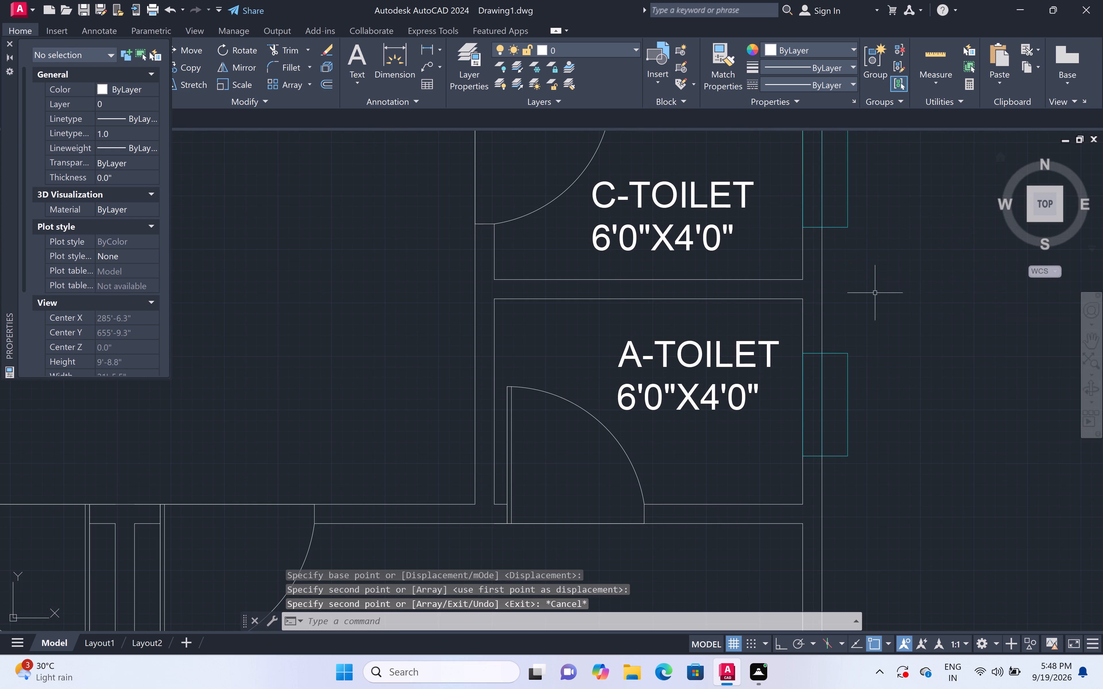
Add a two-line multiline text label reading M.BED ROOM and 13'0"X13'0" in the southeast room below the toilets.
{"action": "scroll", "coordinate": [873, 294], "scroll_direction": "down", "scroll_amount": 4}
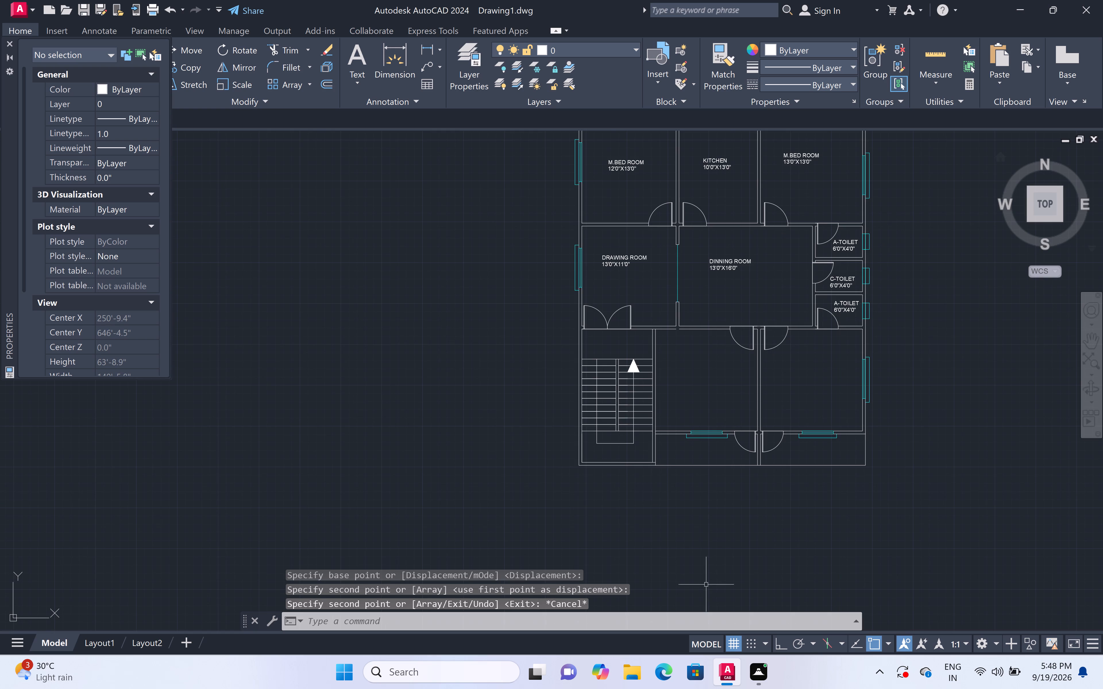
{"action": "scroll", "coordinate": [698, 525], "scroll_direction": "down", "scroll_amount": 1}
{"action": "scroll", "coordinate": [787, 451], "scroll_direction": "up", "scroll_amount": 3}
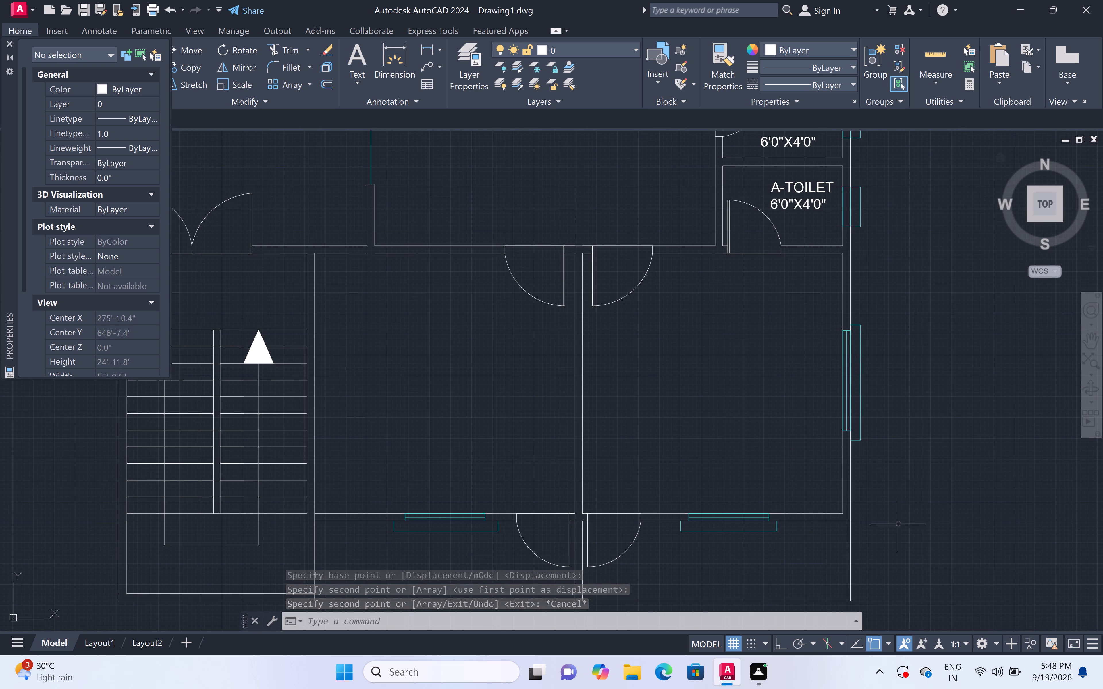
{"action": "type", "text": "MT"}
{"action": "key", "text": "space"}
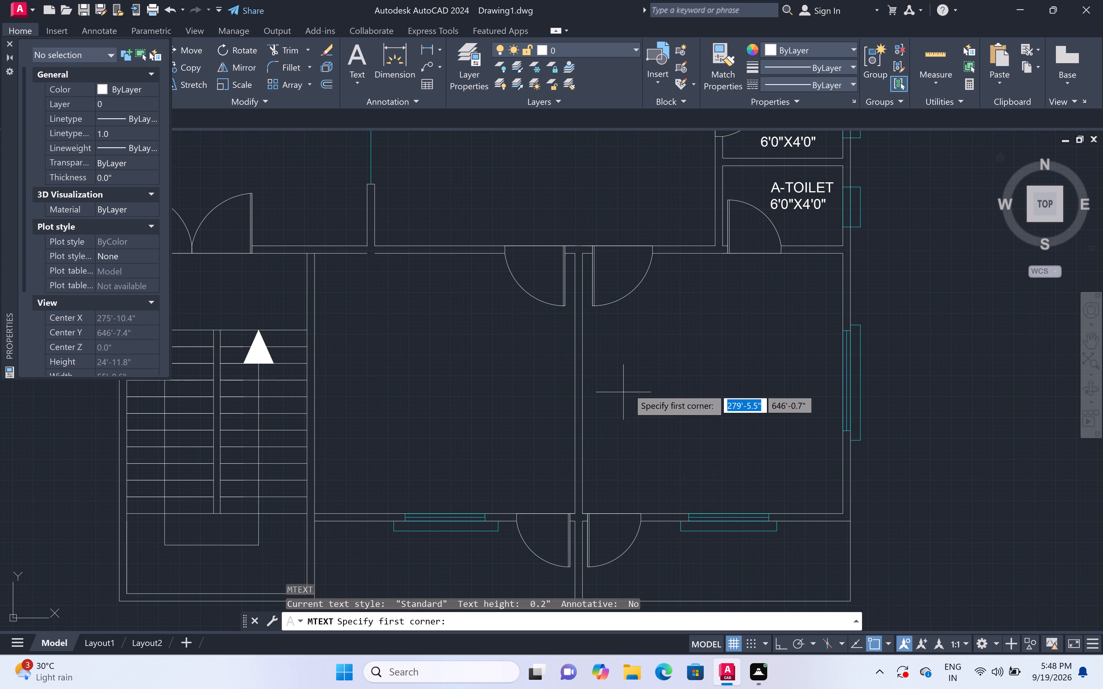
{"action": "left_click", "coordinate": [628, 352]}
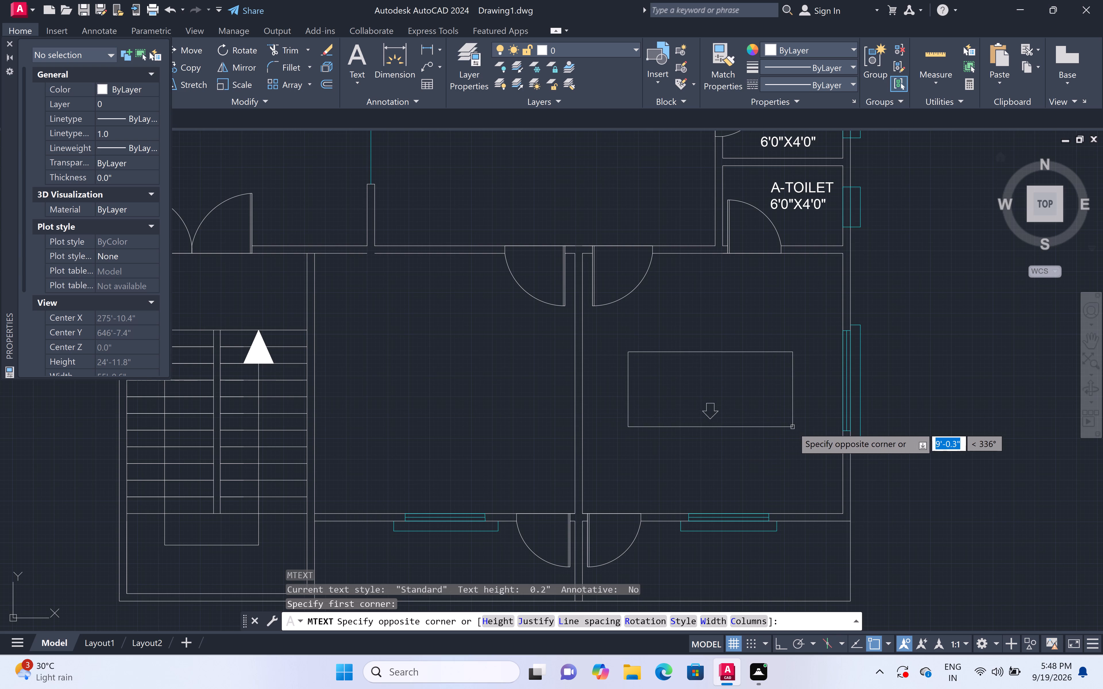
{"action": "left_click", "coordinate": [792, 427]}
{"action": "type", "text": "M."}
{"action": "type", "text": "BED"}
{"action": "key", "text": "space"}
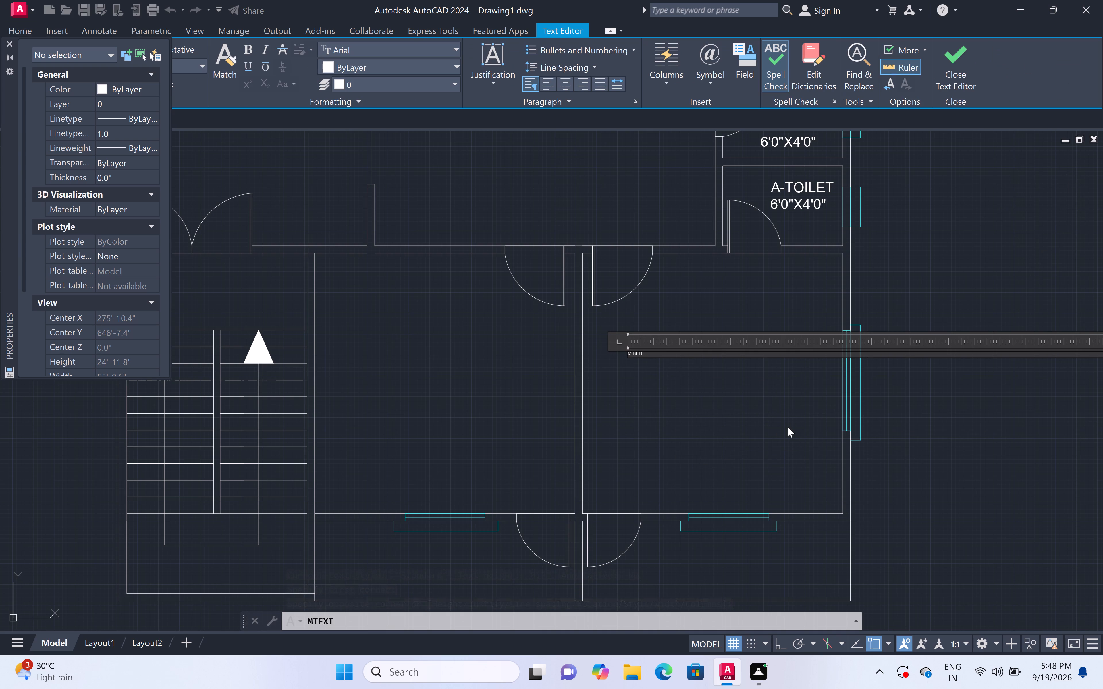
{"action": "key", "text": "r"}
{"action": "type", "text": "OOM"}
{"action": "key", "text": "Return"}
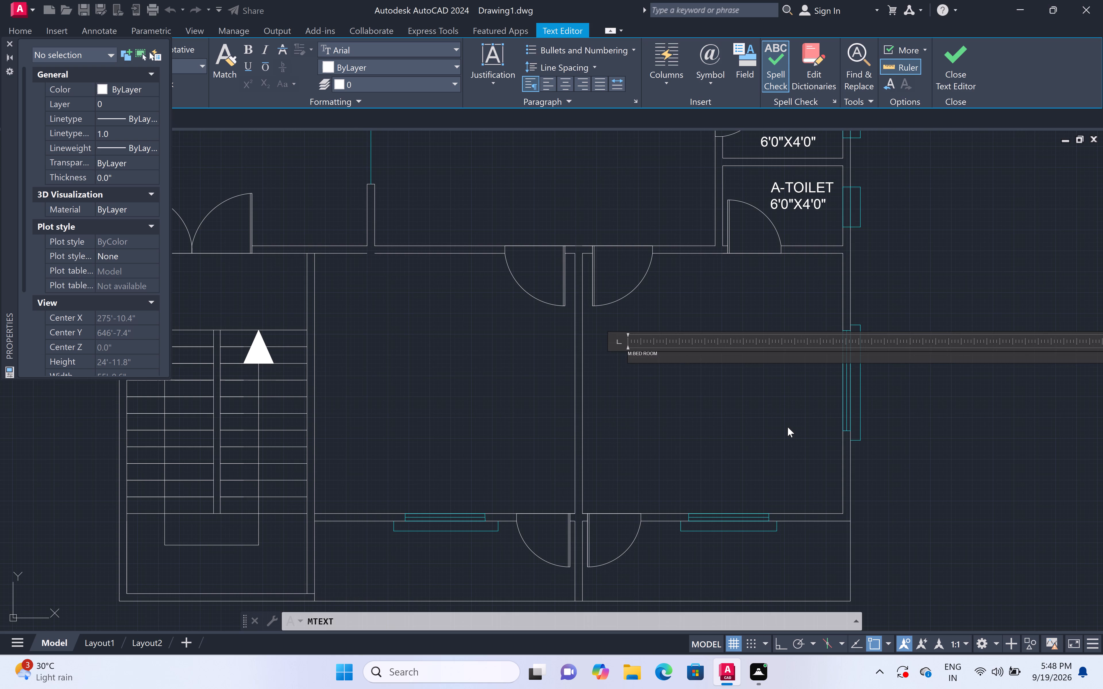
{"action": "type", "text": "13"}
{"action": "type", "text": "'0\""}
{"action": "type", "text": "X13"}
{"action": "type", "text": "'0\""}
{"action": "left_click", "coordinate": [677, 428]}
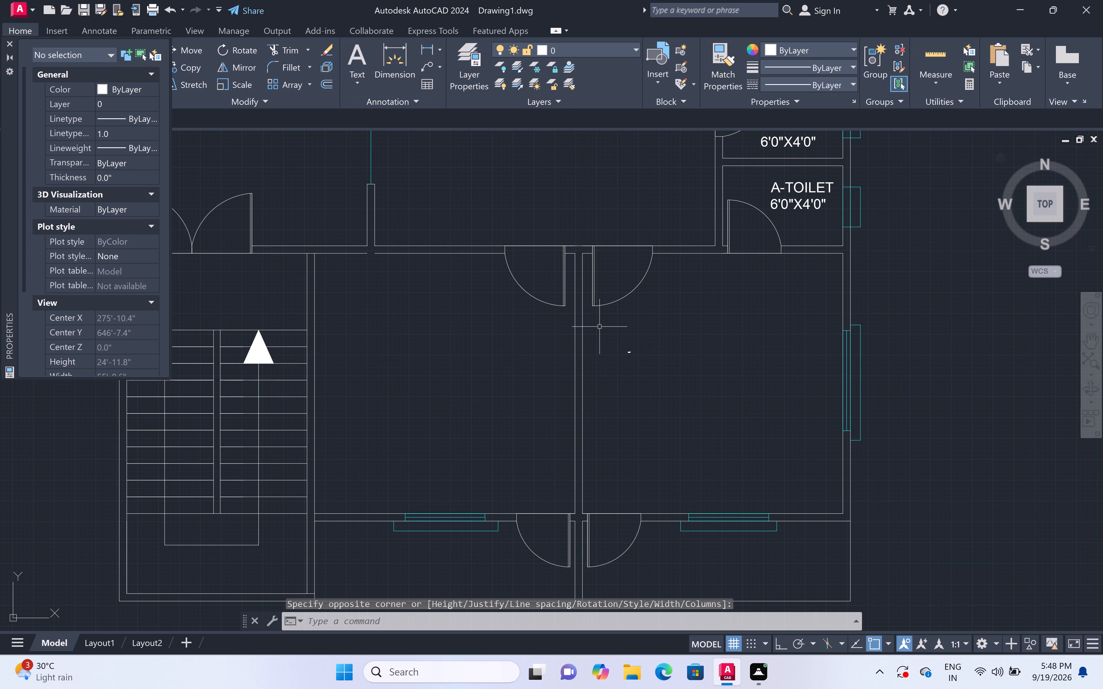
Set the text height of the southeast room's M.BED ROOM label to 6".
{"action": "left_click", "coordinate": [599, 327]}
{"action": "left_click", "coordinate": [693, 402]}
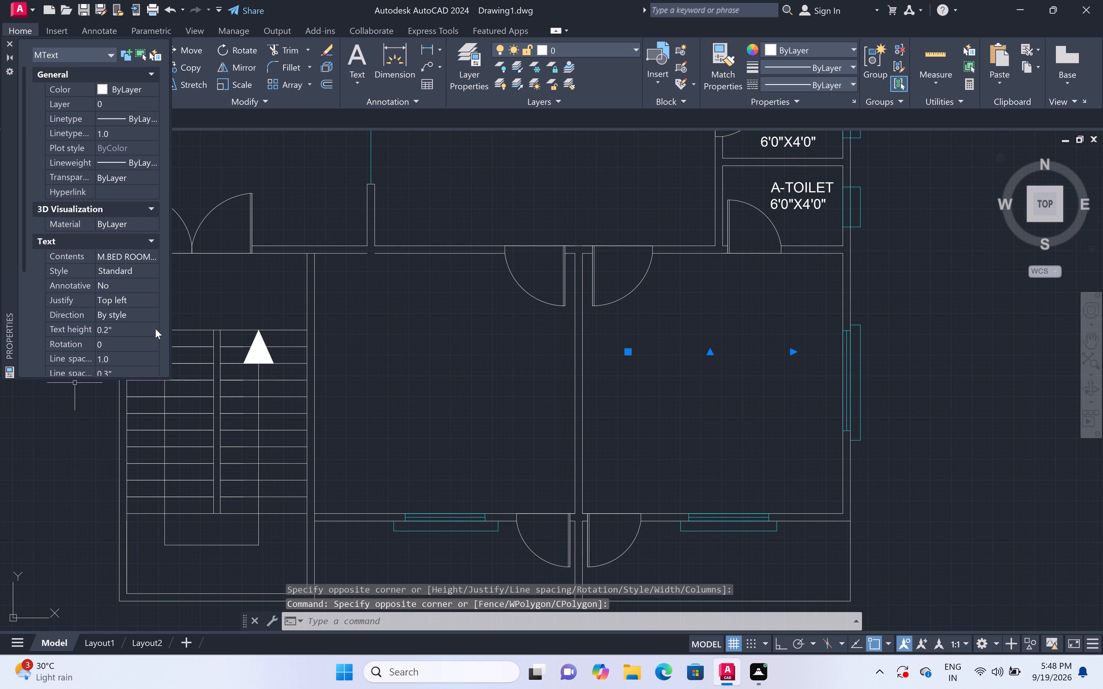
{"action": "double_click", "coordinate": [119, 324]}
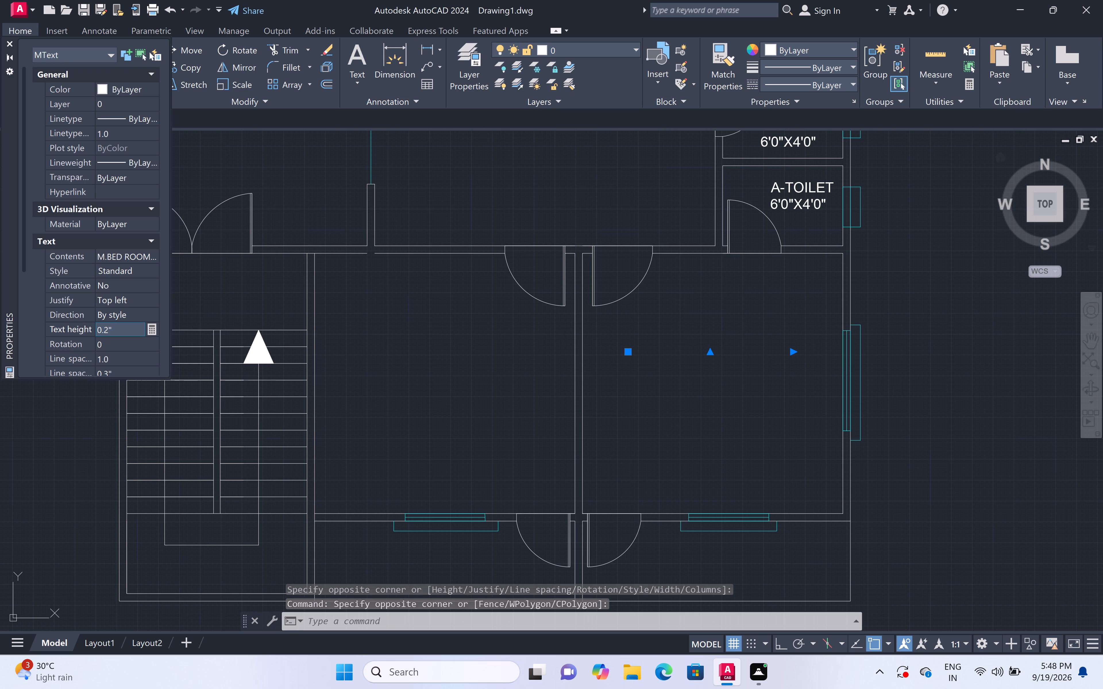
{"action": "key", "text": "BackSpace"}
{"action": "key", "text": "BackSpace"}
{"action": "key", "text": "BackSpace"}
{"action": "key", "text": "BackSpace"}
{"action": "key", "text": "BackSpace"}
{"action": "key", "text": "BackSpace"}
{"action": "key", "text": "BackSpace"}
{"action": "key", "text": "BackSpace"}
{"action": "key", "text": "BackSpace"}
{"action": "key", "text": "BackSpace"}
{"action": "key", "text": "BackSpace"}
{"action": "key", "text": "6"}
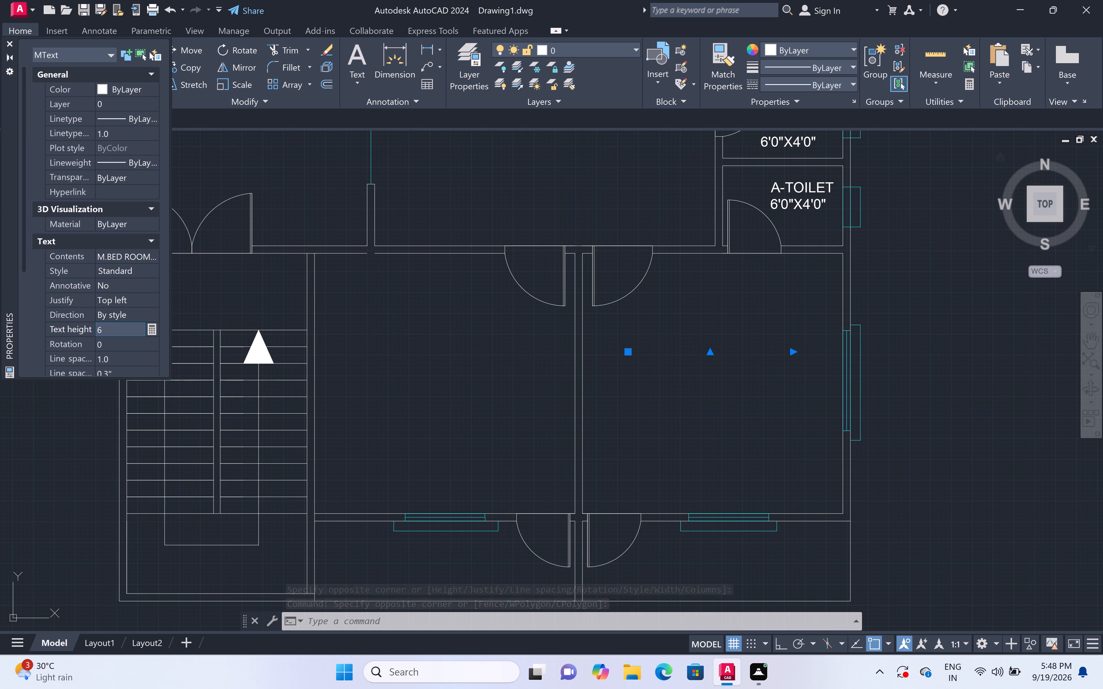
{"action": "key", "text": "shift+quotedbl"}
{"action": "left_click", "coordinate": [665, 442]}
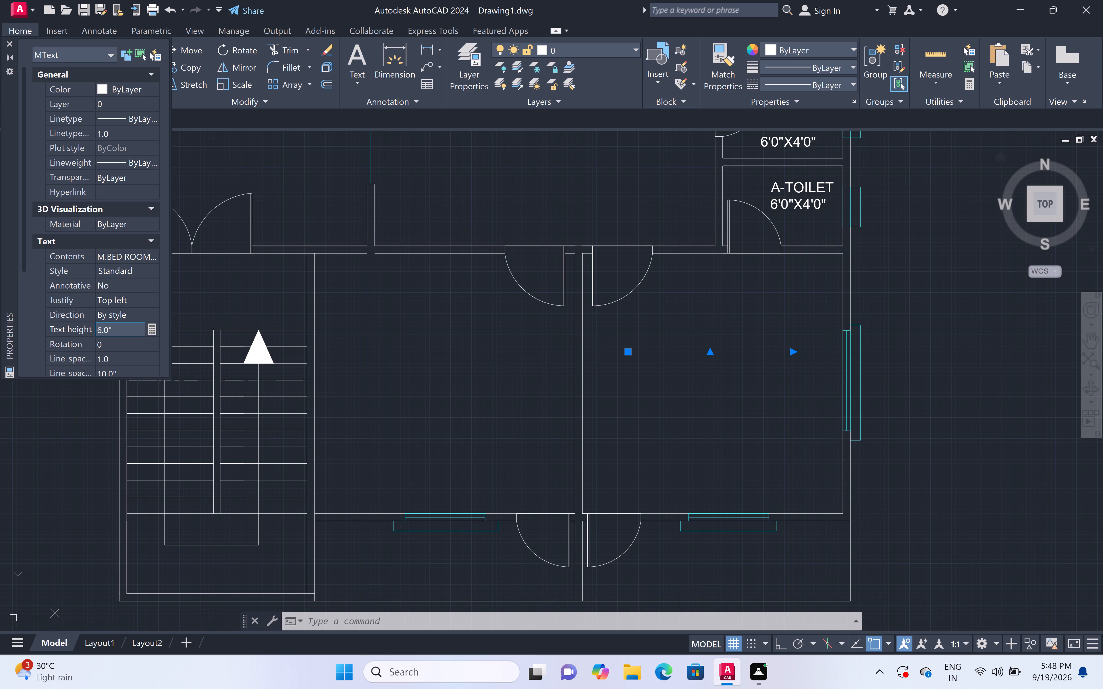
{"action": "double_click", "coordinate": [641, 434]}
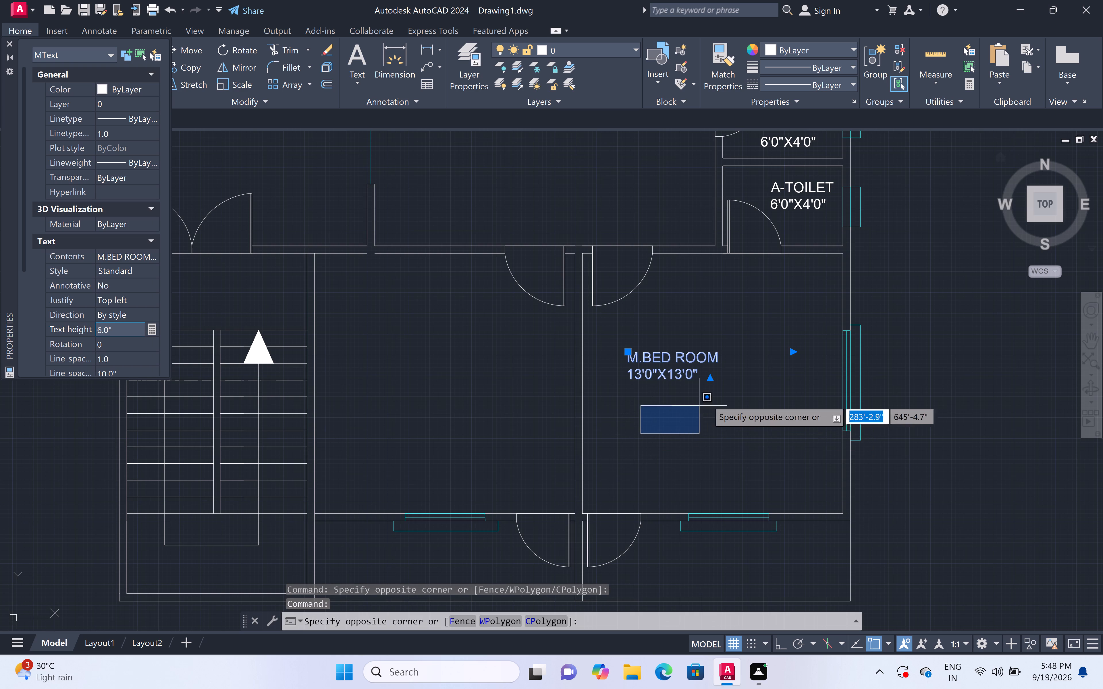
{"action": "left_click", "coordinate": [742, 354]}
{"action": "key", "text": "Escape"}
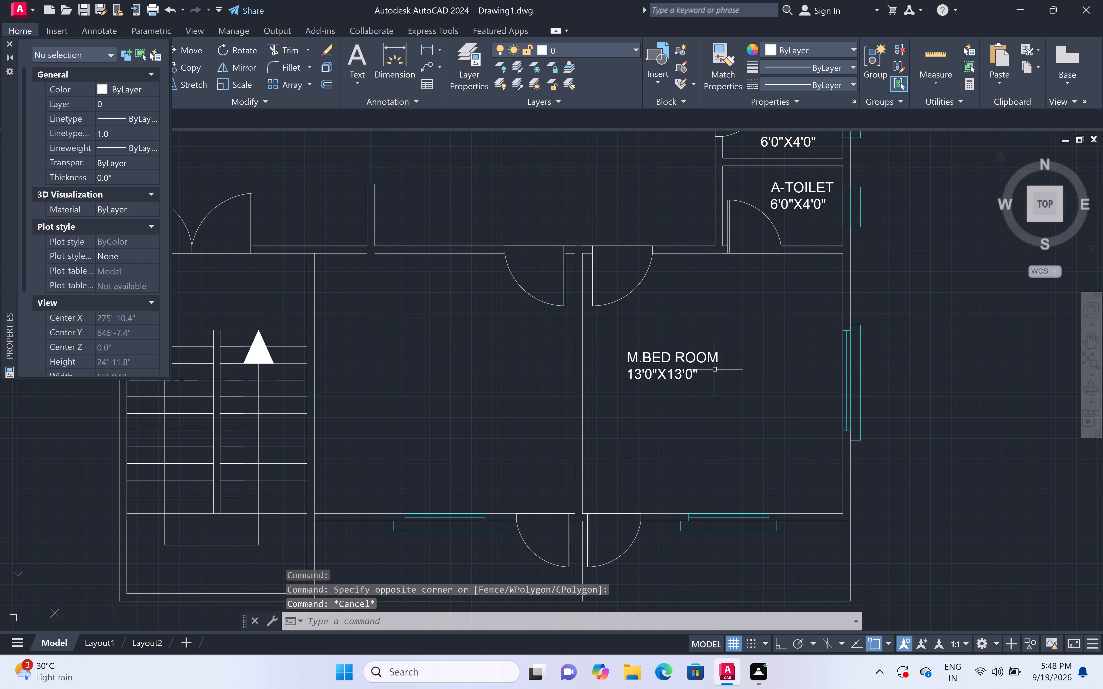
{"action": "double_click", "coordinate": [714, 359]}
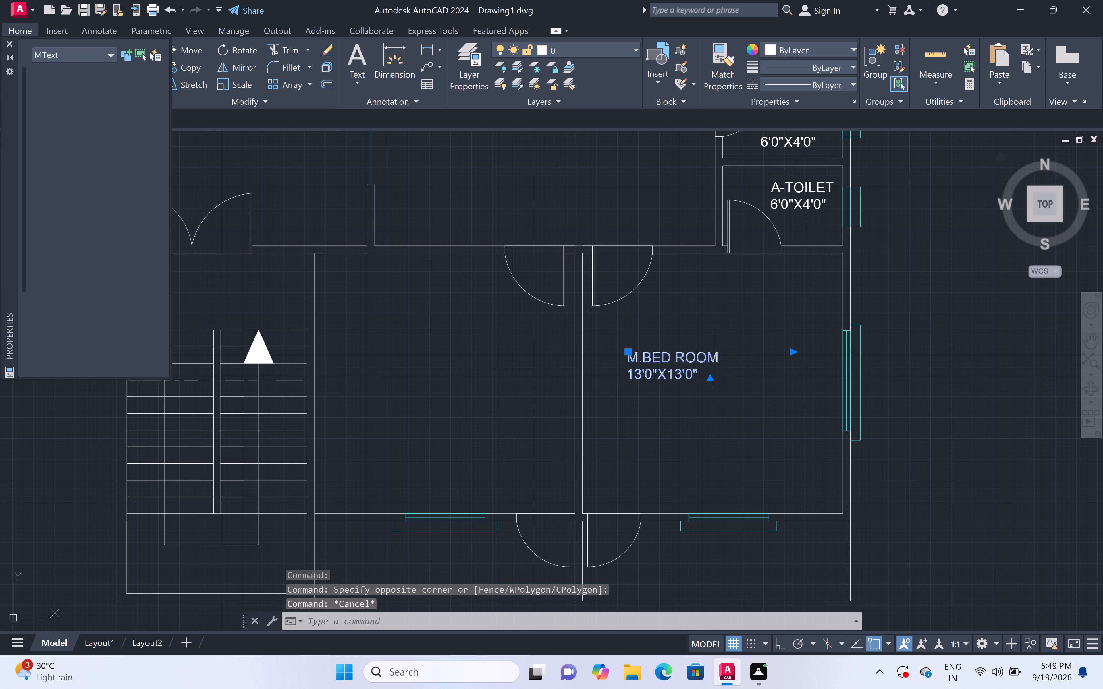
{"action": "key", "text": "Escape"}
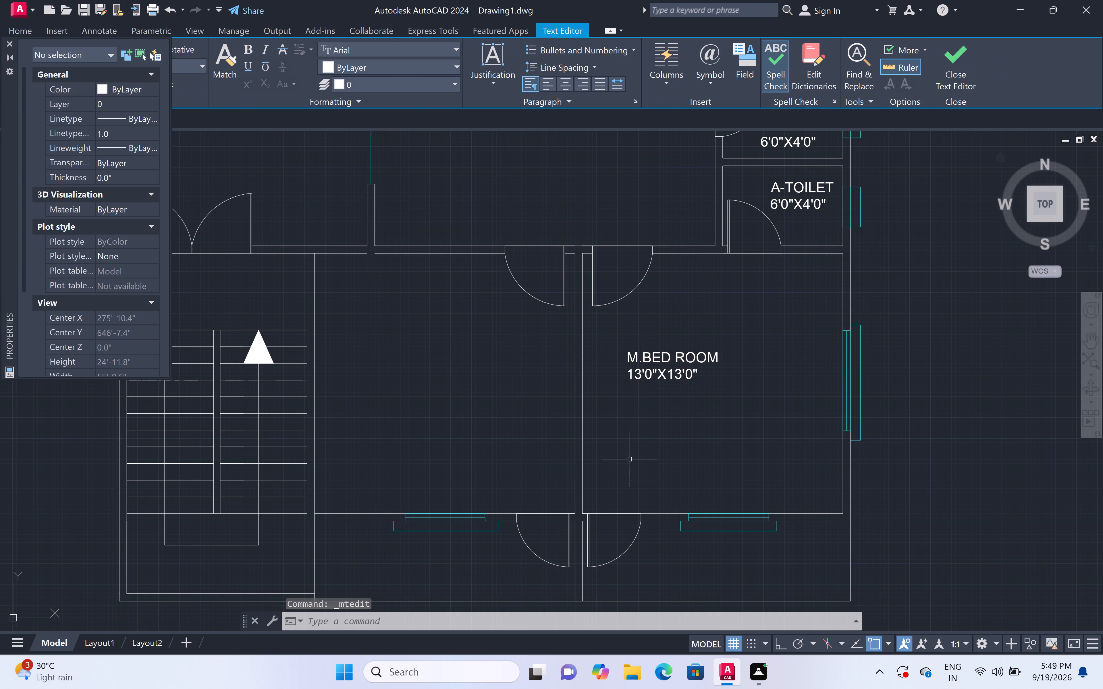
Move the M.BED ROOM label slightly within the southeast room.
{"action": "left_click", "coordinate": [643, 345]}
{"action": "left_click", "coordinate": [627, 382]}
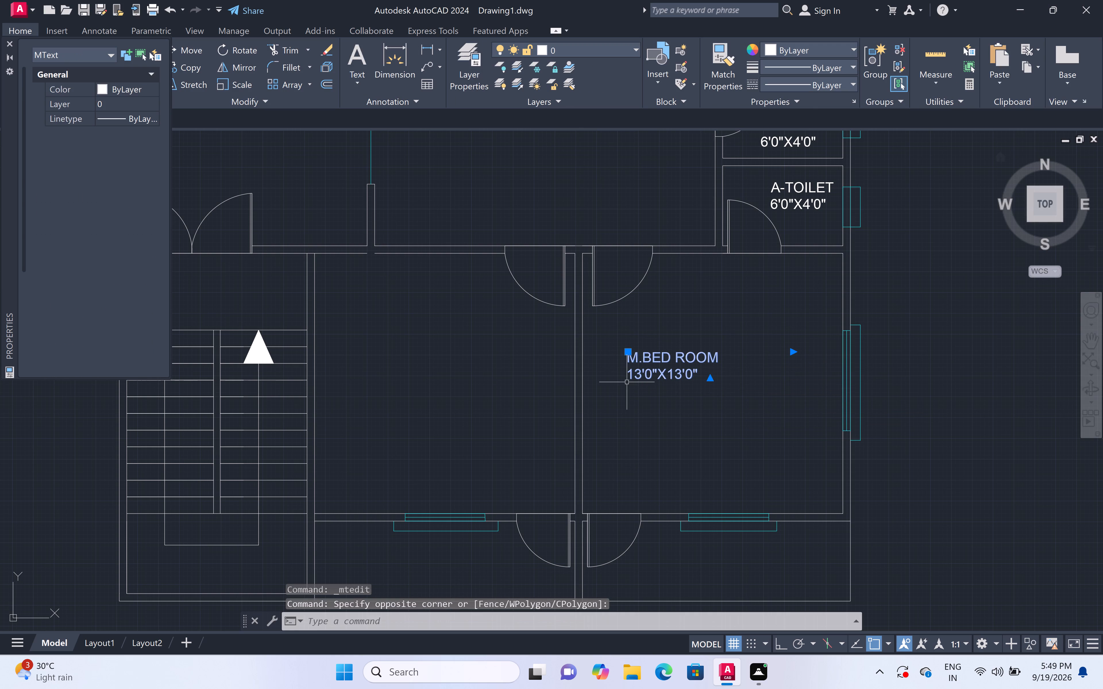
{"action": "type", "text": "M"}
{"action": "key", "text": "space"}
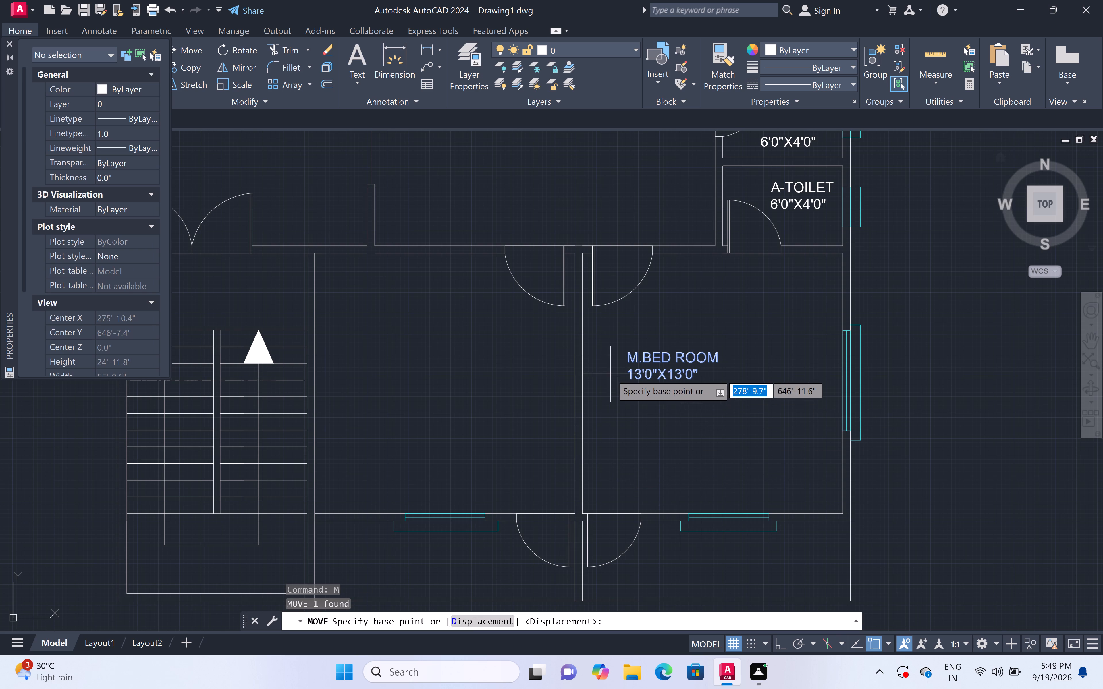
{"action": "left_click", "coordinate": [634, 371]}
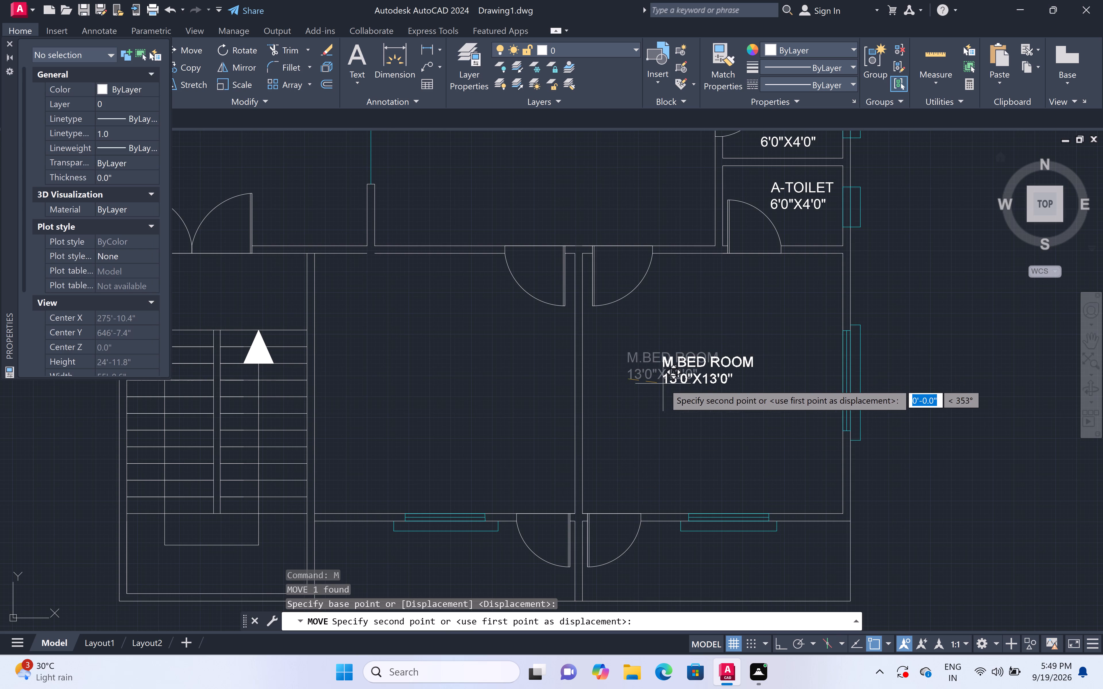
{"action": "scroll", "coordinate": [670, 391], "scroll_direction": "up", "scroll_amount": 6}
{"action": "left_click", "coordinate": [694, 334]}
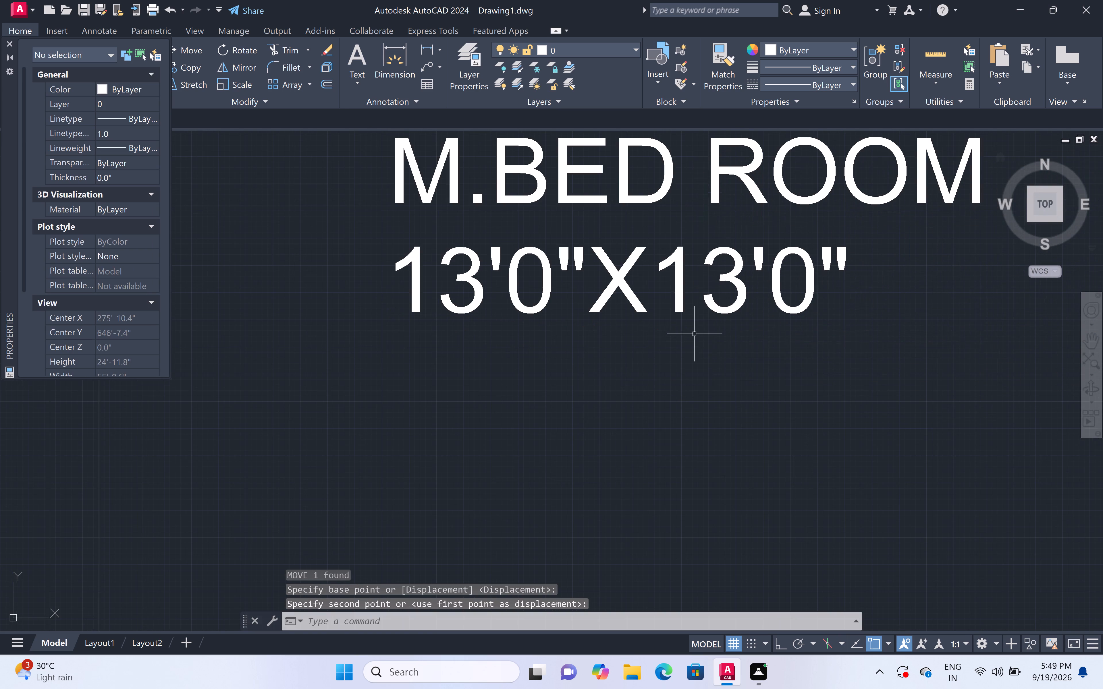
{"action": "scroll", "coordinate": [706, 329], "scroll_direction": "down", "scroll_amount": 5}
Move the M.BED ROOM label about 3' east, towards the middle of the southeast room.
{"action": "double_click", "coordinate": [803, 275]}
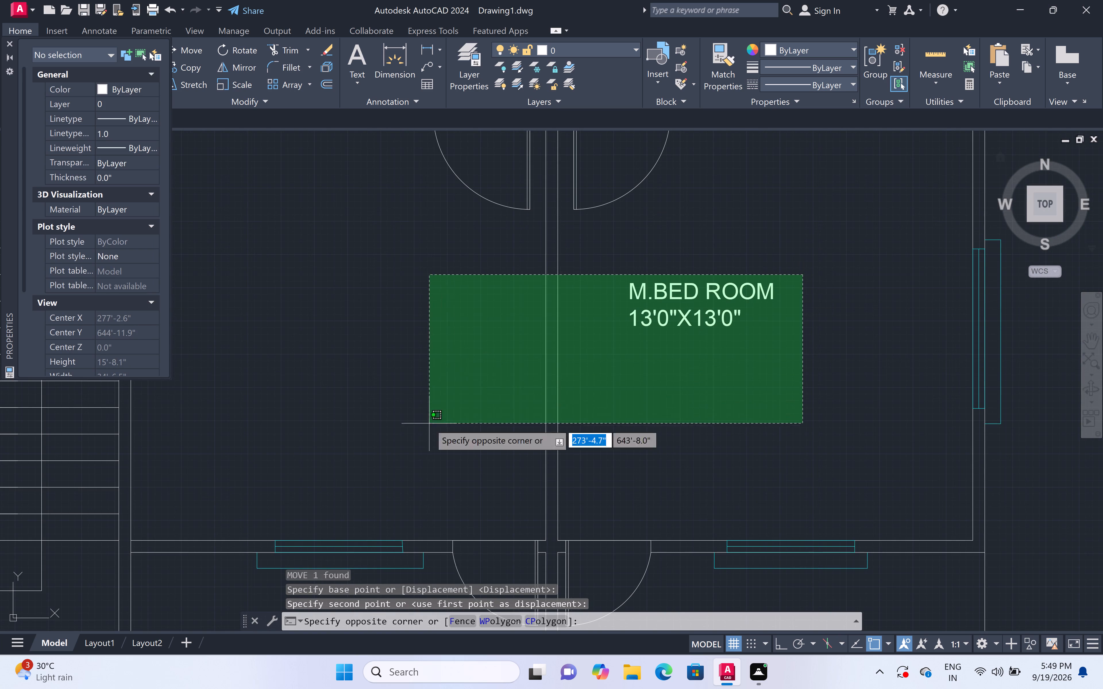
{"action": "double_click", "coordinate": [640, 403]}
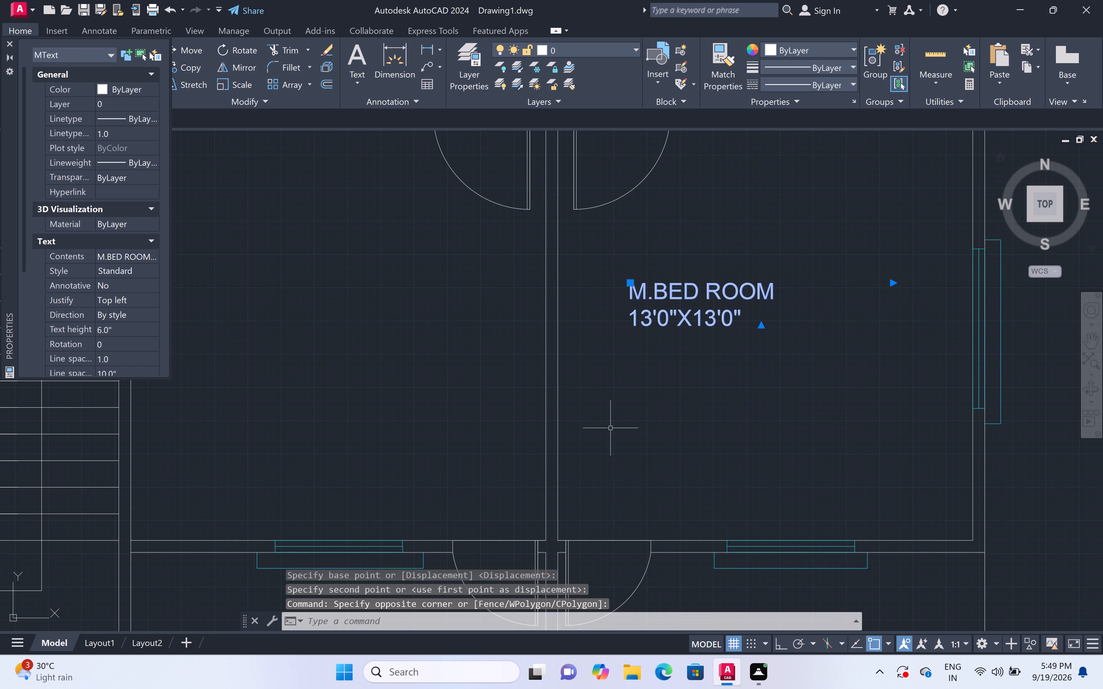
{"action": "type", "text": "M"}
{"action": "key", "text": "space"}
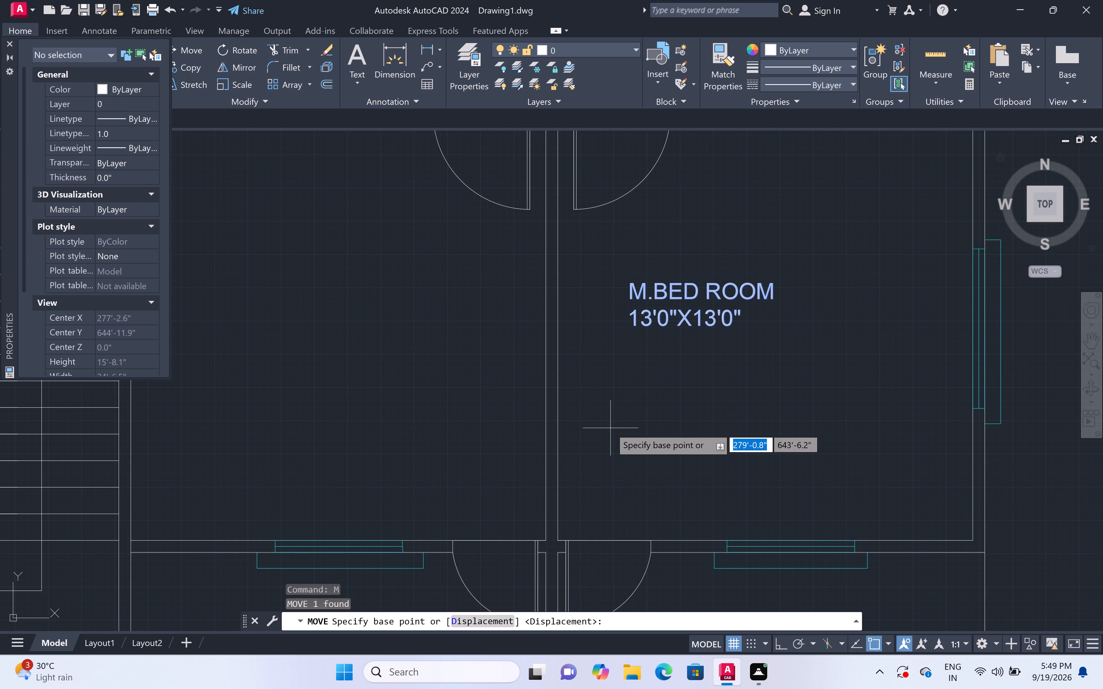
{"action": "double_click", "coordinate": [639, 316]}
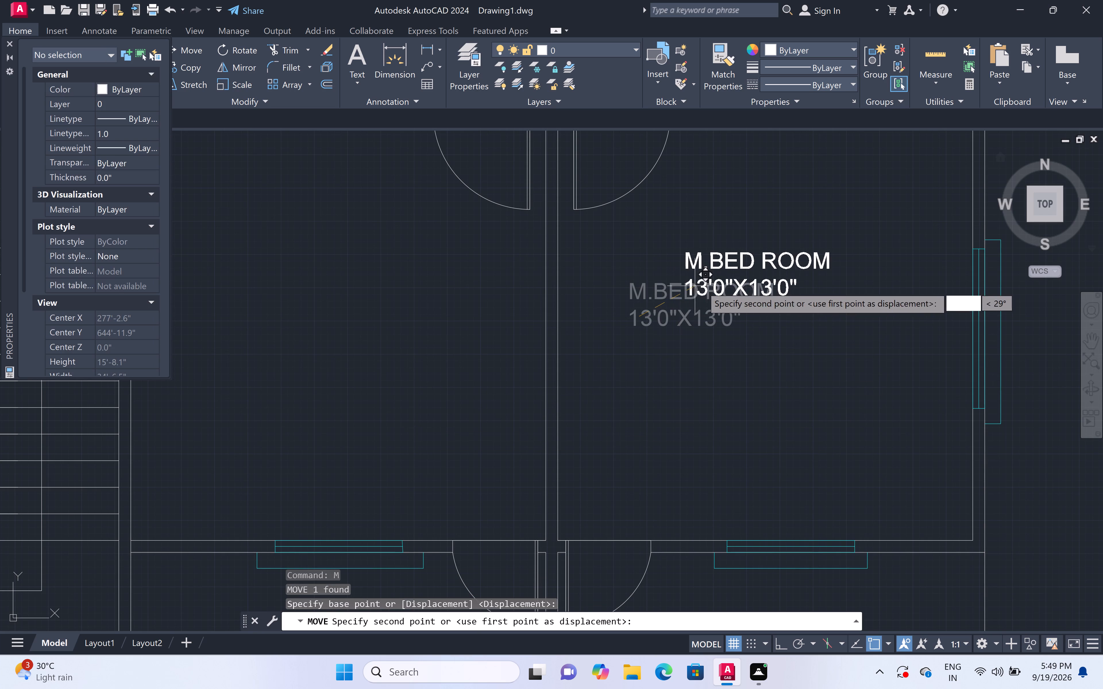
{"action": "scroll", "coordinate": [733, 318], "scroll_direction": "up", "scroll_amount": 4}
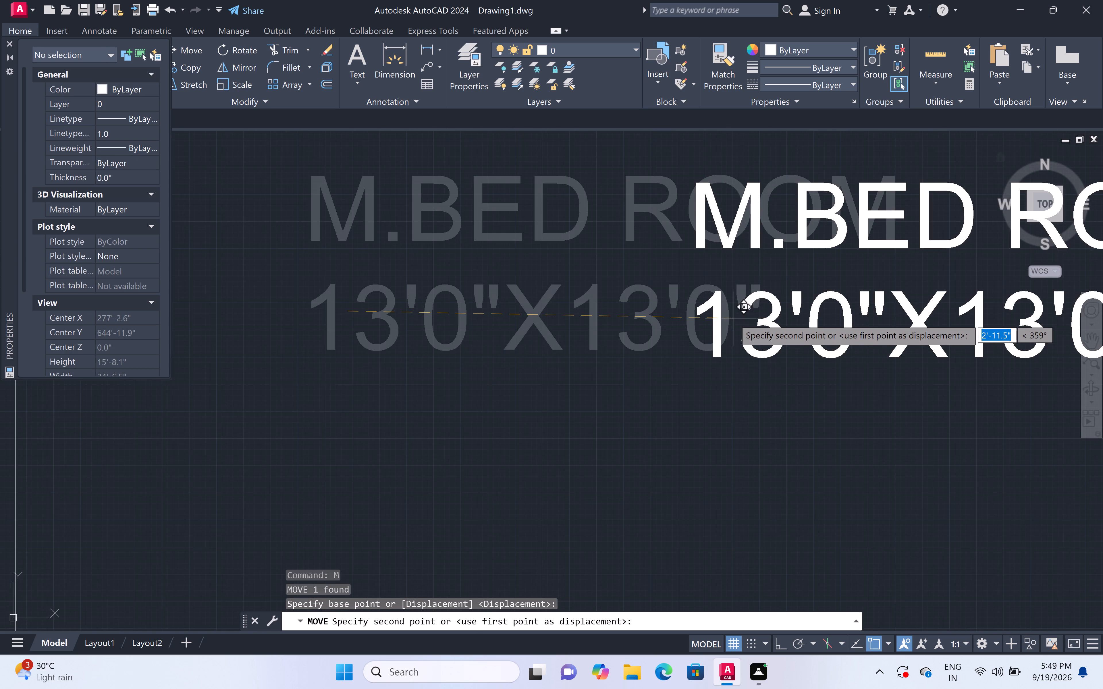
{"action": "scroll", "coordinate": [733, 318], "scroll_direction": "up", "scroll_amount": 1}
{"action": "scroll", "coordinate": [731, 319], "scroll_direction": "down", "scroll_amount": 5}
{"action": "scroll", "coordinate": [731, 319], "scroll_direction": "up", "scroll_amount": 3}
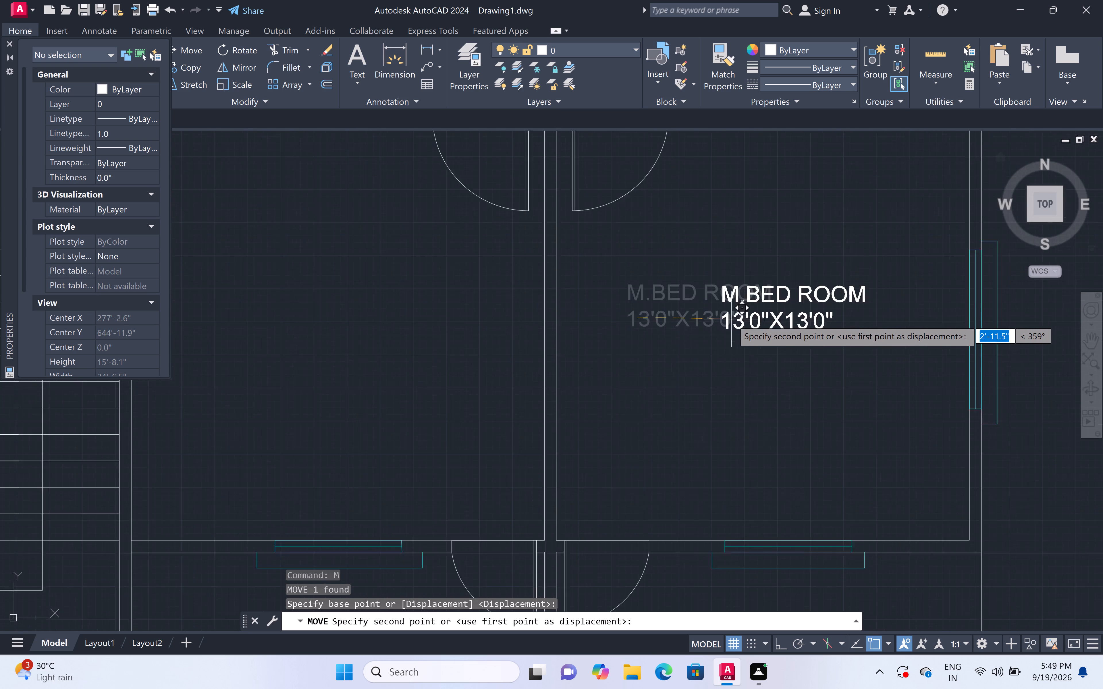
{"action": "scroll", "coordinate": [731, 319], "scroll_direction": "up", "scroll_amount": 6}
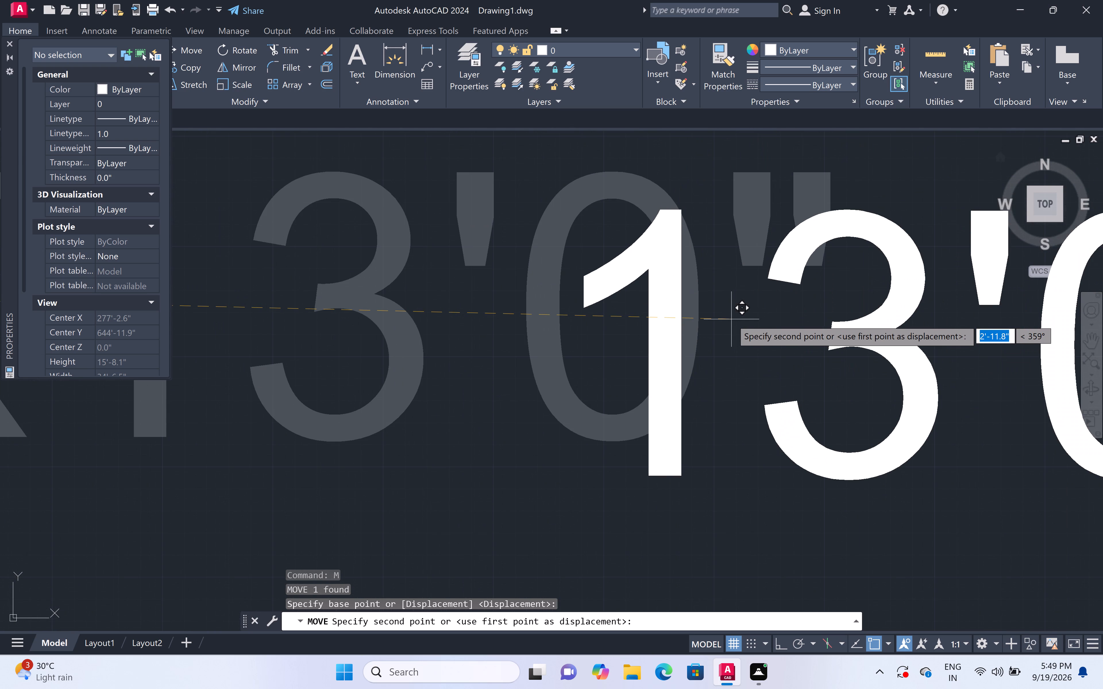
{"action": "left_click", "coordinate": [731, 319]}
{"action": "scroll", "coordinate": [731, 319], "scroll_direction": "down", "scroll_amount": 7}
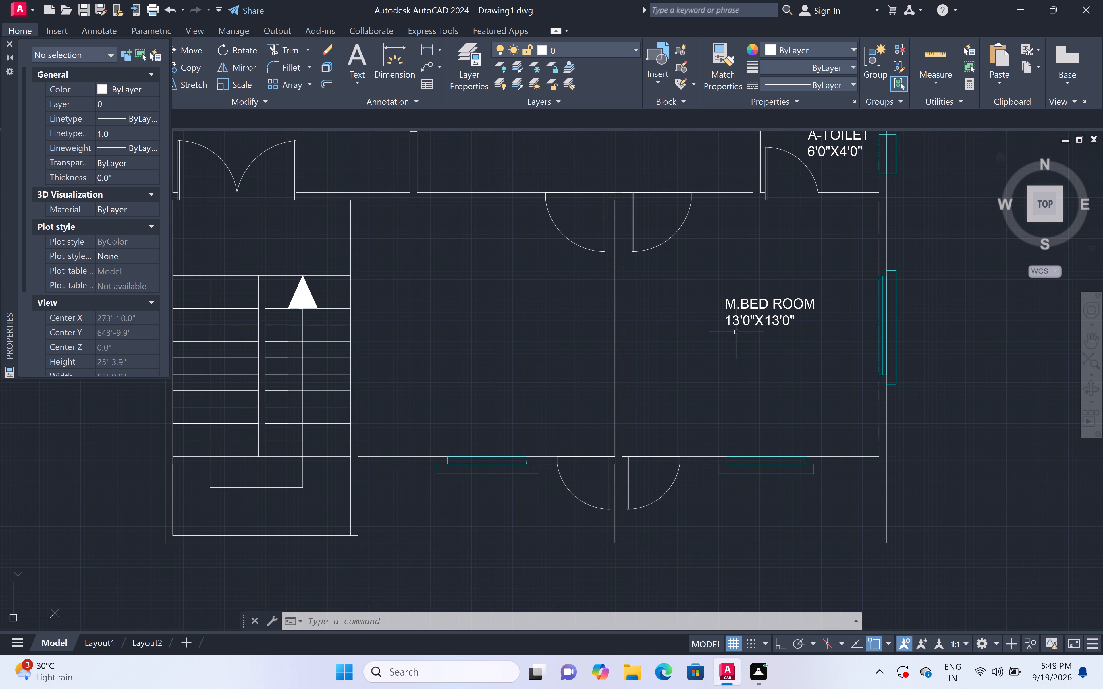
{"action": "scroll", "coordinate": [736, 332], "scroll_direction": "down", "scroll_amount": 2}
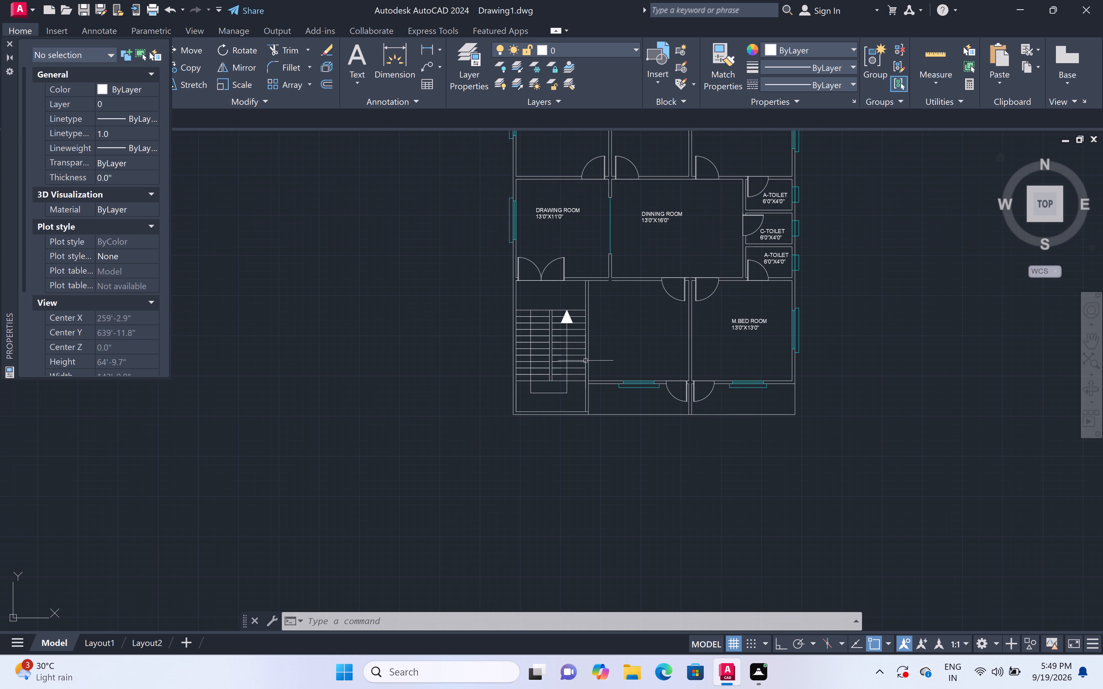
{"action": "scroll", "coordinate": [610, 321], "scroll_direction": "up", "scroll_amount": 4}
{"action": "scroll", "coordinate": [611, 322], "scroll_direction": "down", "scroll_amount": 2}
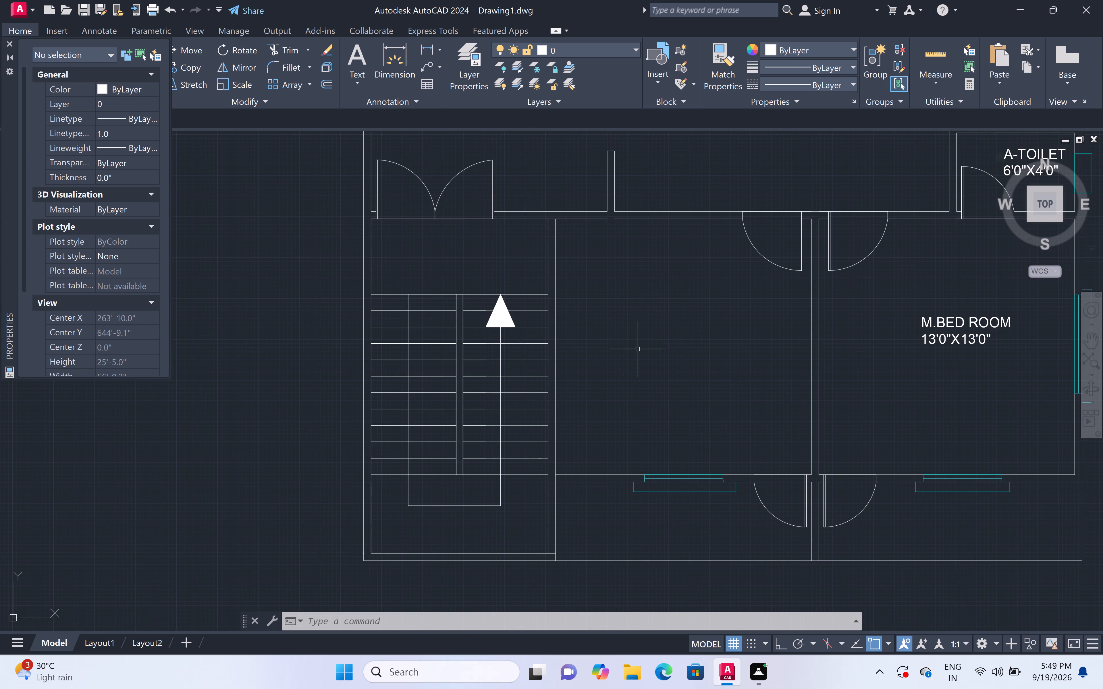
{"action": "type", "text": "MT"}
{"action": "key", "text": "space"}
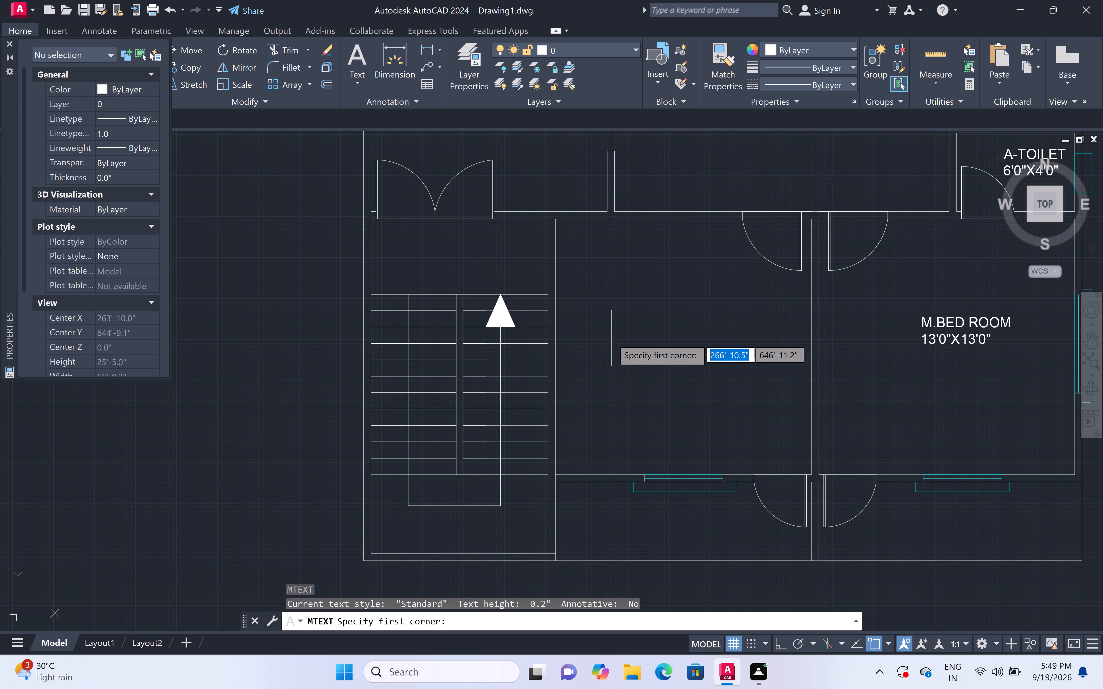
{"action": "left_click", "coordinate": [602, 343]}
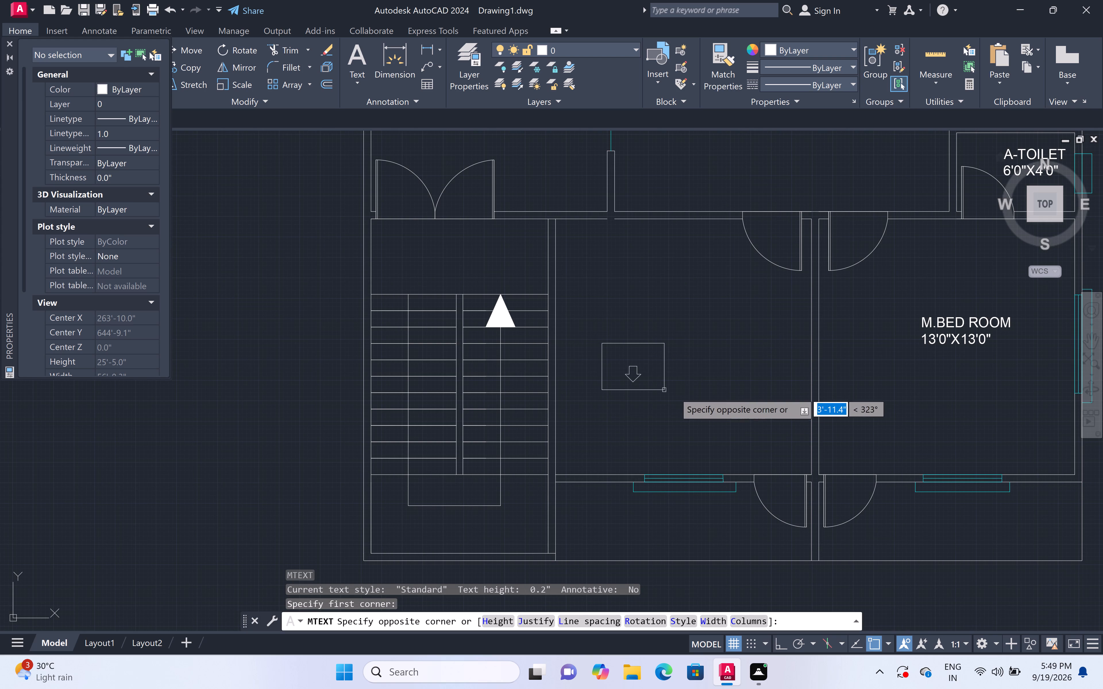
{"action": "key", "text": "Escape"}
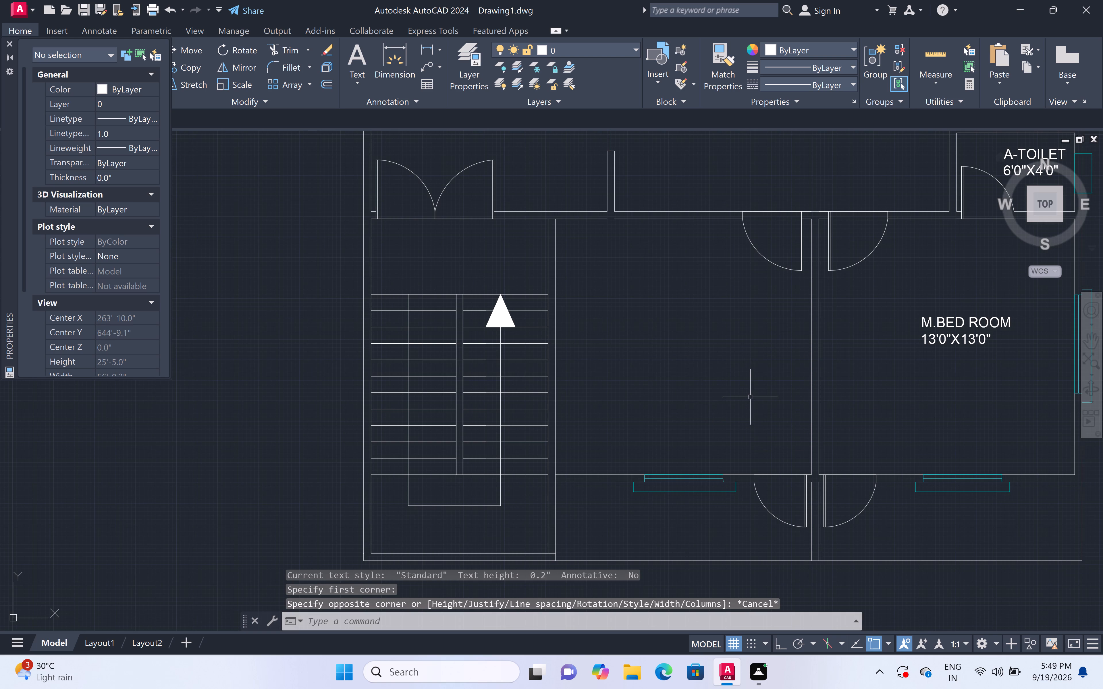
Add a two-line multiline text label reading C.BED ROOM and 13'0"X14'0" in the room between the staircase and the M.BED ROOM.
{"action": "type", "text": "MT"}
{"action": "key", "text": "space"}
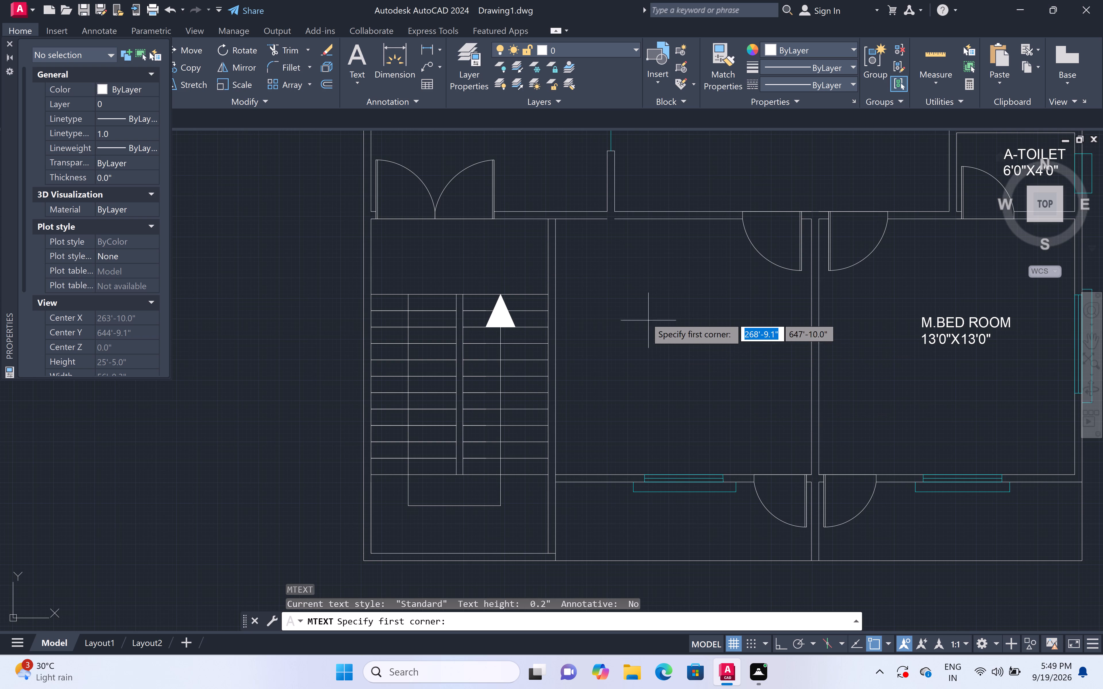
{"action": "left_click", "coordinate": [593, 316]}
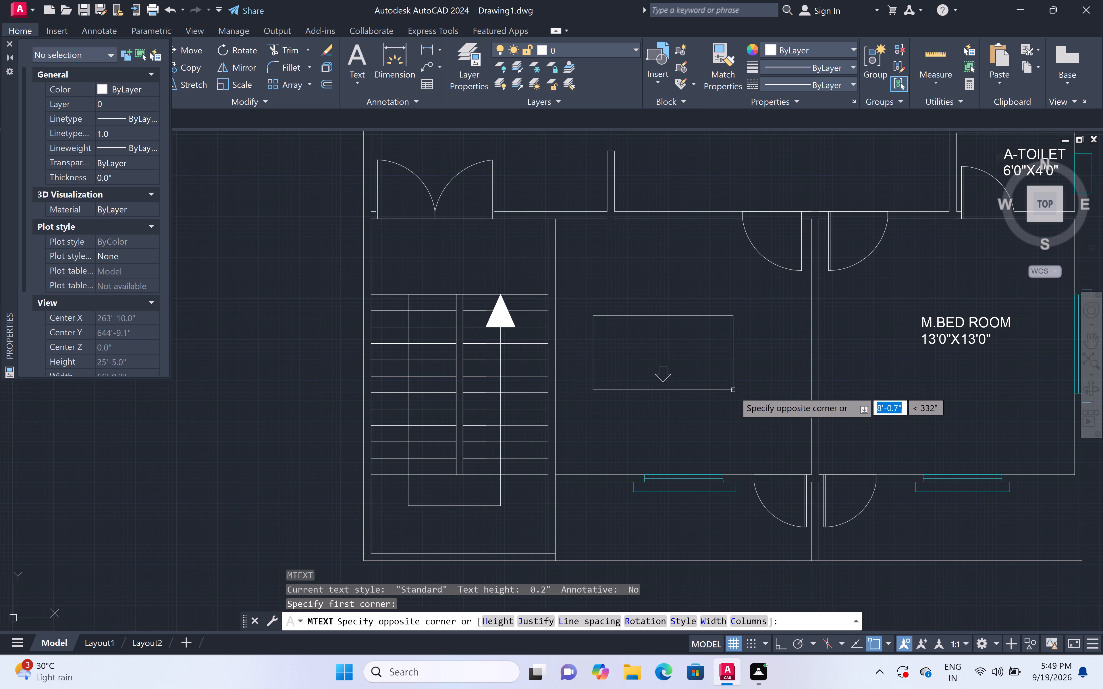
{"action": "left_click", "coordinate": [769, 380]}
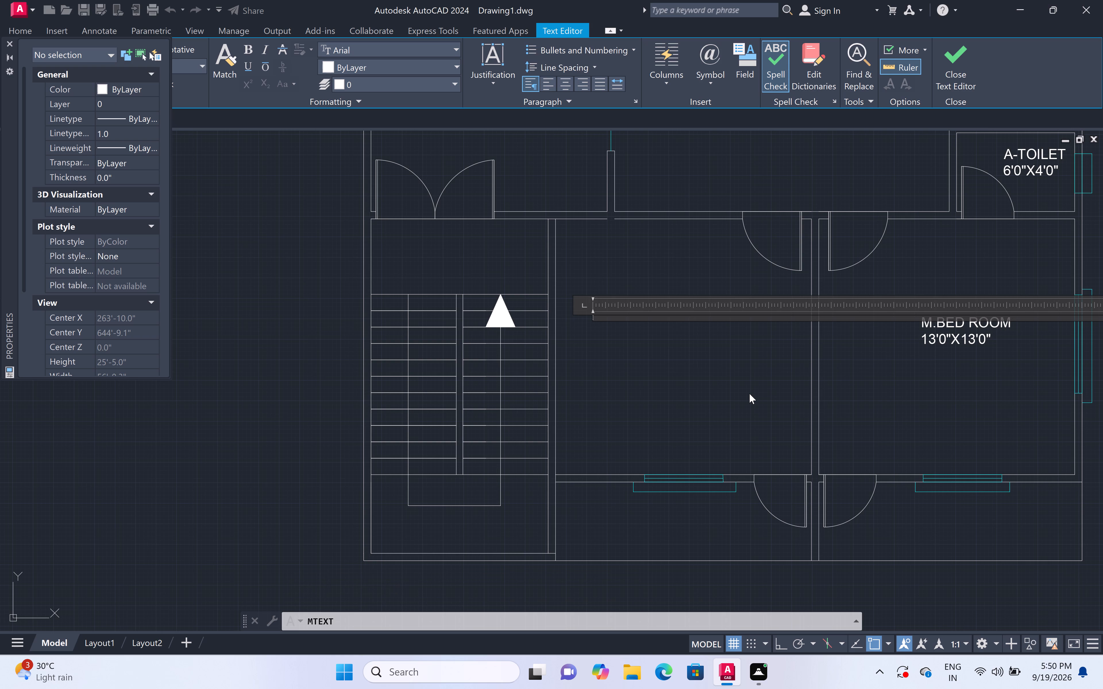
{"action": "key", "text": "c"}
{"action": "type", "text": ".BED R"}
{"action": "type", "text": "OOM"}
{"action": "key", "text": "Return"}
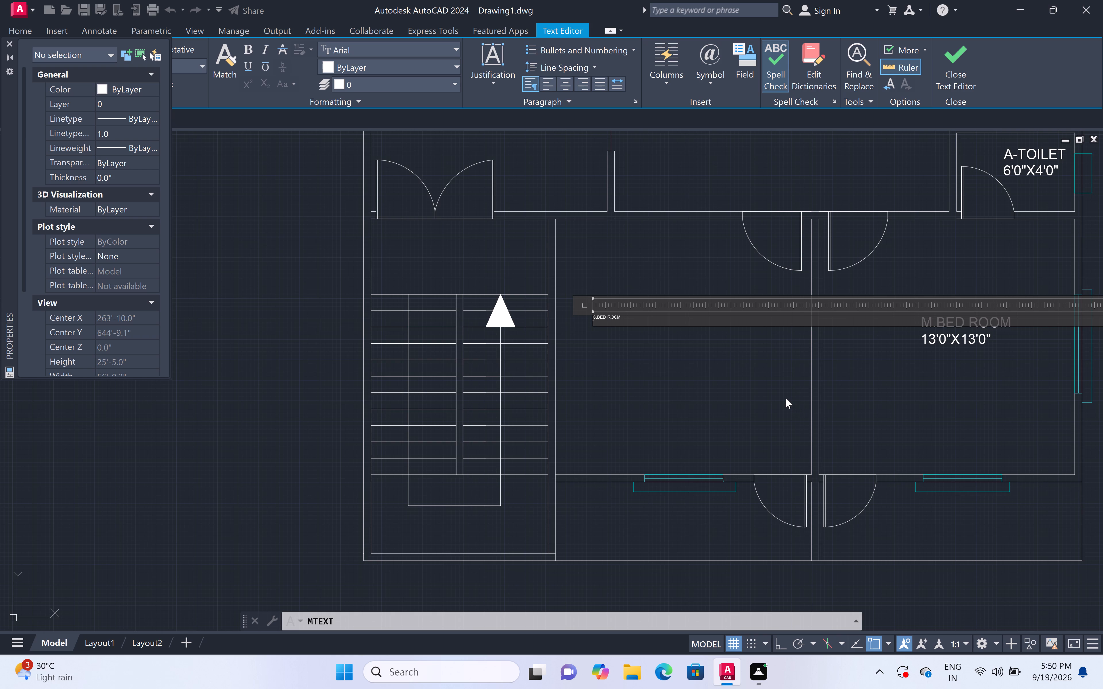
{"action": "type", "text": "13"}
{"action": "type", "text": "'0"}
{"action": "key", "text": "shift+quotedbl"}
{"action": "type", "text": "X14"}
{"action": "type", "text": "'0\""}
{"action": "left_click", "coordinate": [601, 385]}
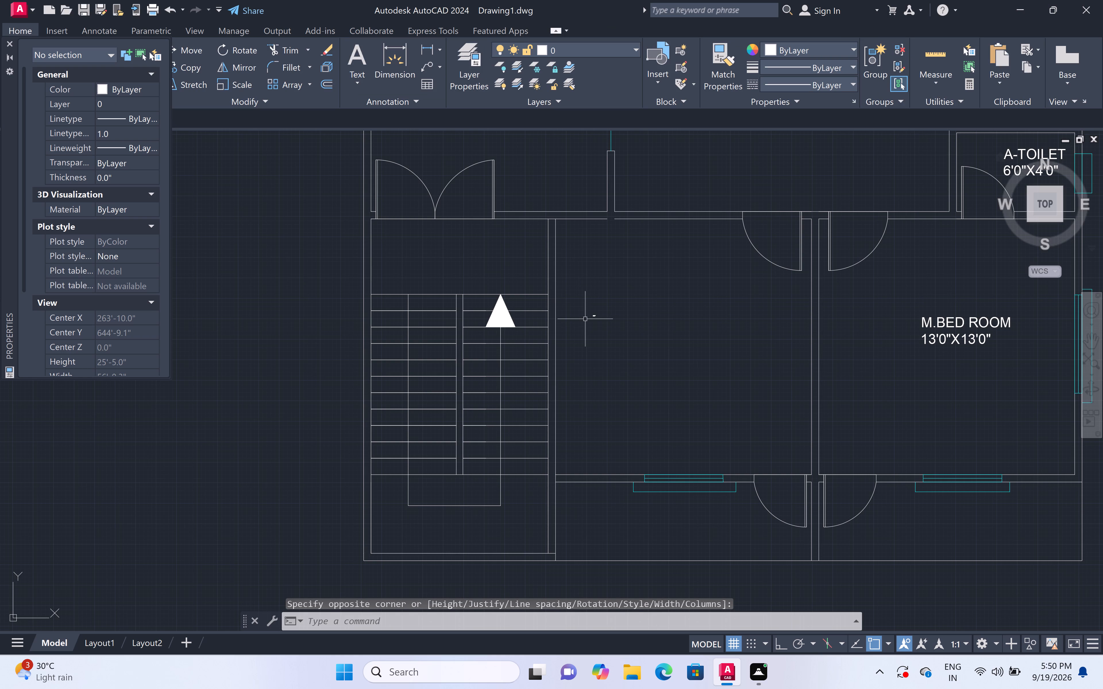
Set the text height of the new C.BED ROOM label to 6".
{"action": "left_click", "coordinate": [587, 301]}
{"action": "left_click", "coordinate": [620, 362]}
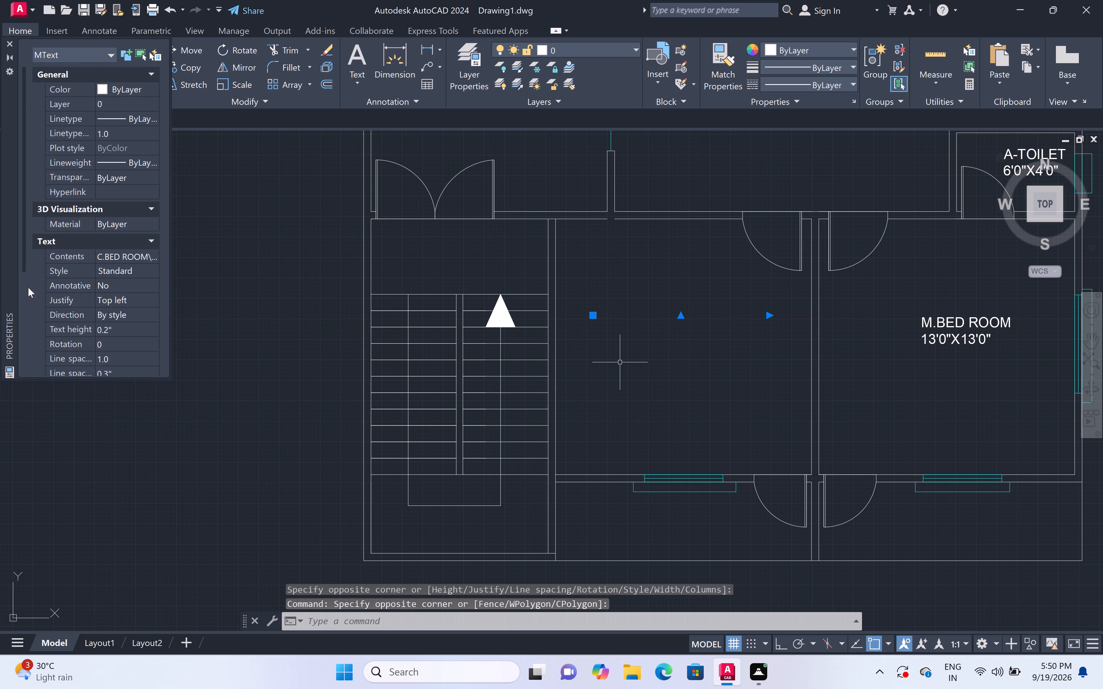
{"action": "left_click", "coordinate": [122, 328]}
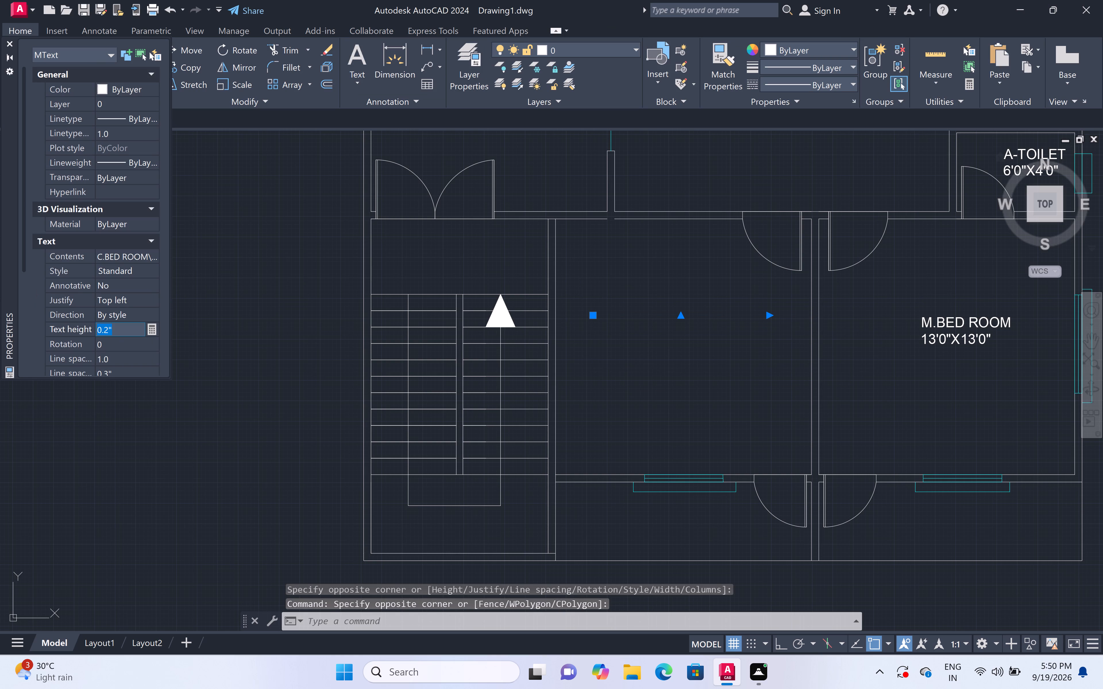
{"action": "key", "text": "BackSpace"}
{"action": "key", "text": "BackSpace"}
{"action": "key", "text": "BackSpace"}
{"action": "key", "text": "BackSpace"}
{"action": "key", "text": "BackSpace"}
{"action": "key", "text": "BackSpace"}
{"action": "key", "text": "BackSpace"}
{"action": "key", "text": "BackSpace"}
{"action": "key", "text": "BackSpace"}
{"action": "key", "text": "BackSpace"}
{"action": "key", "text": "BackSpace"}
{"action": "key", "text": "BackSpace"}
{"action": "key", "text": "BackSpace"}
{"action": "key", "text": "BackSpace"}
{"action": "key", "text": "BackSpace"}
{"action": "key", "text": "BackSpace"}
{"action": "key", "text": "BackSpace"}
{"action": "key", "text": "BackSpace"}
{"action": "key", "text": "BackSpace"}
{"action": "key", "text": "BackSpace"}
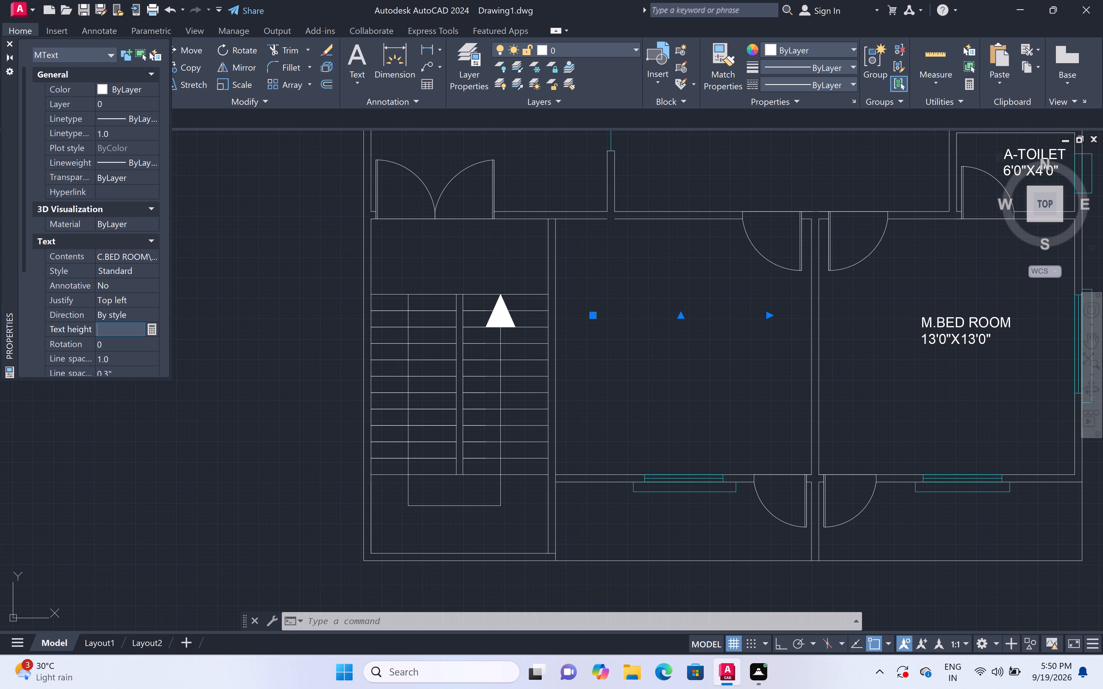
{"action": "key", "text": "6"}
{"action": "key", "text": "shift+quotedbl"}
{"action": "left_click", "coordinate": [720, 403]}
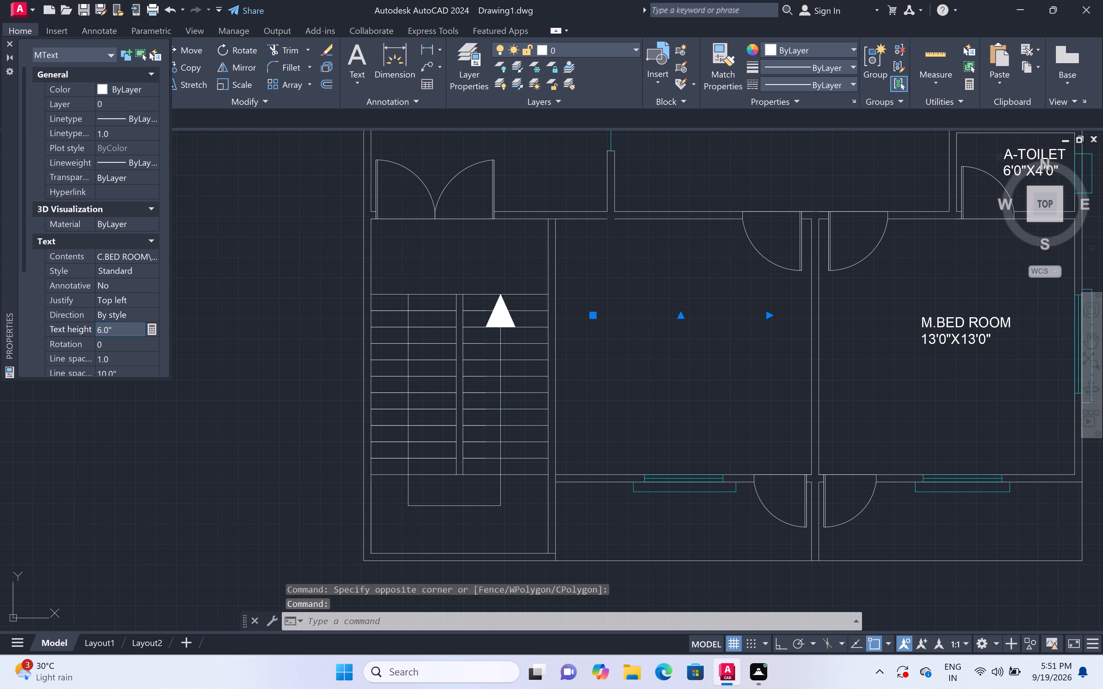
{"action": "key", "text": "Escape"}
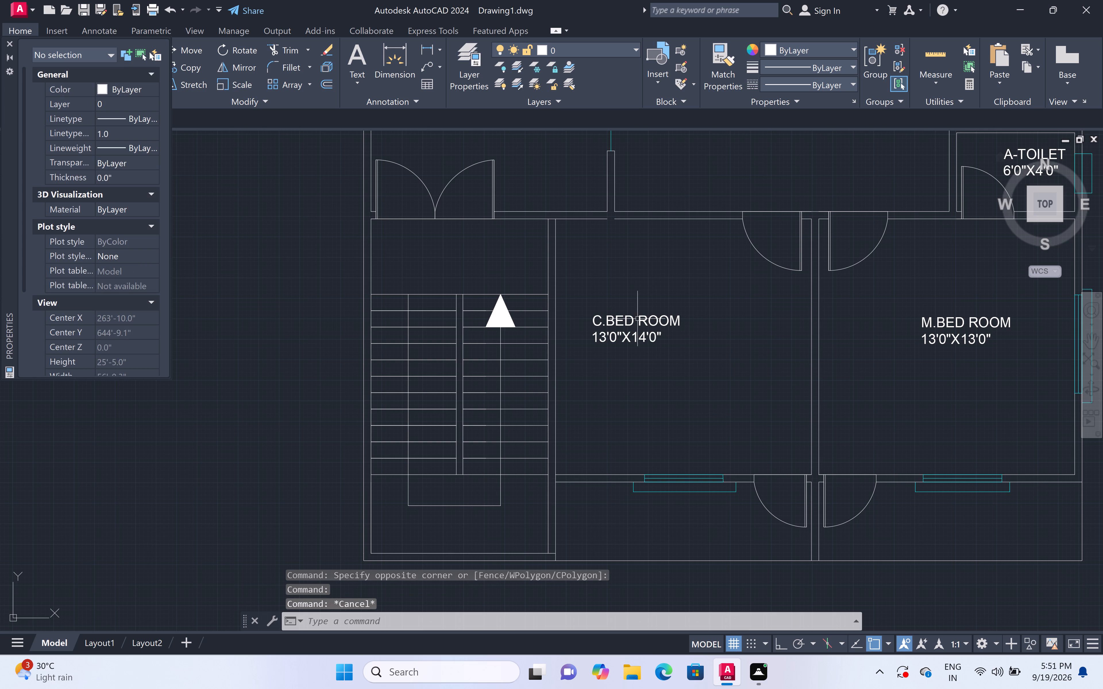
Move the C.BED ROOM label about 1'4" straight south within its room.
{"action": "left_click", "coordinate": [637, 319]}
{"action": "left_click", "coordinate": [583, 374]}
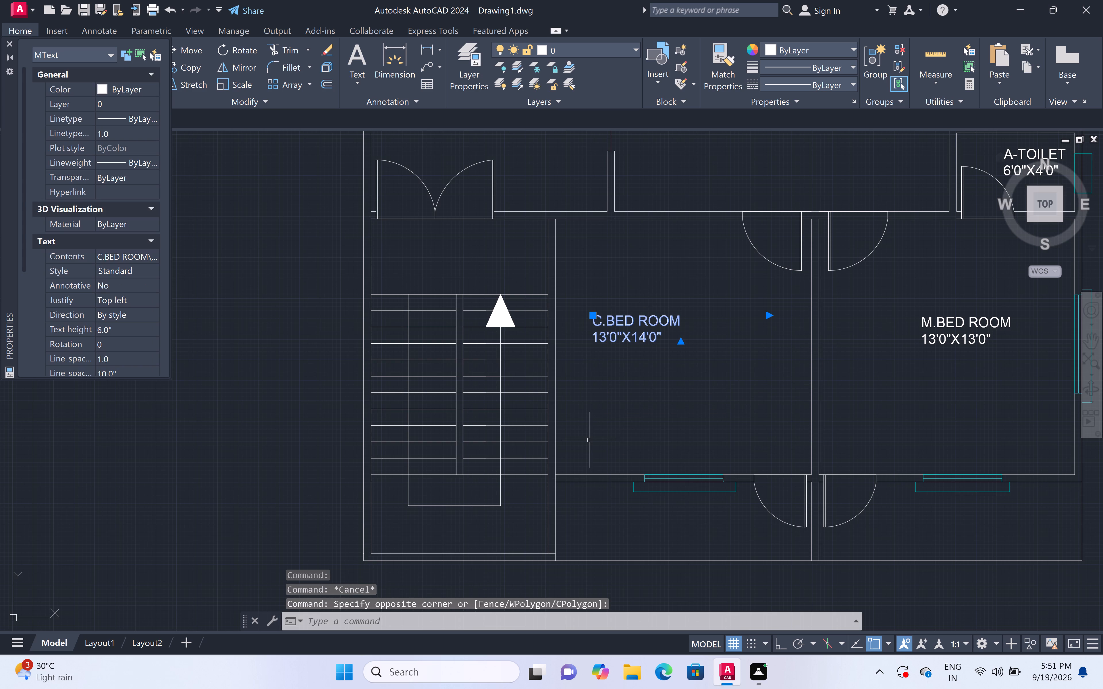
{"action": "type", "text": "M"}
{"action": "key", "text": "space"}
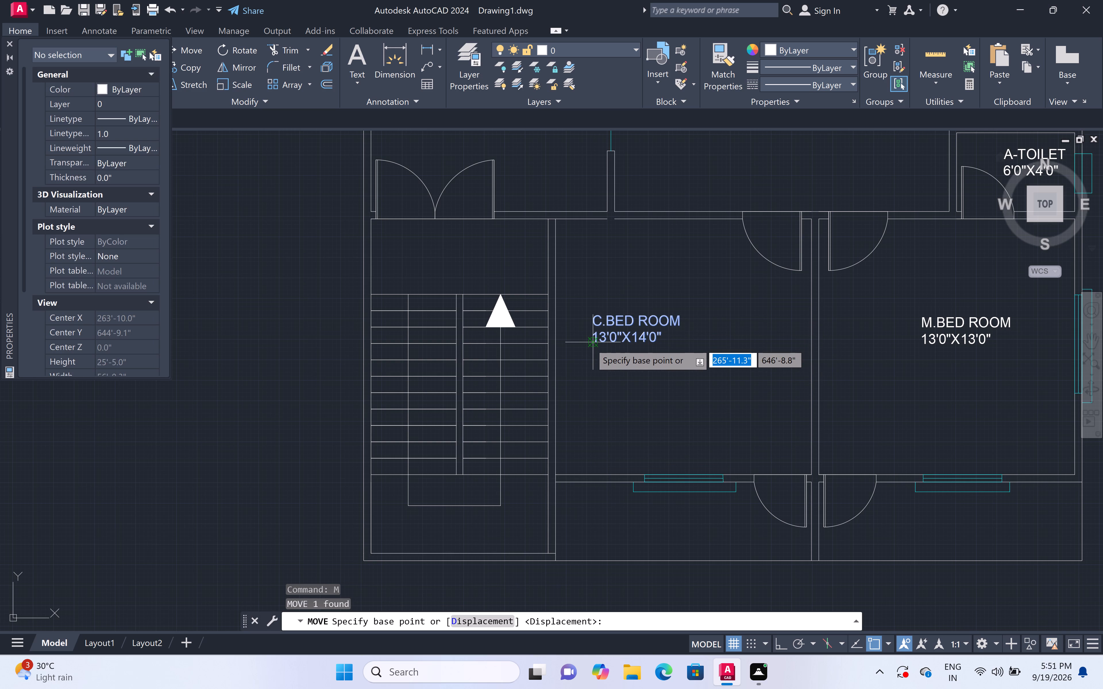
{"action": "left_click", "coordinate": [616, 323]}
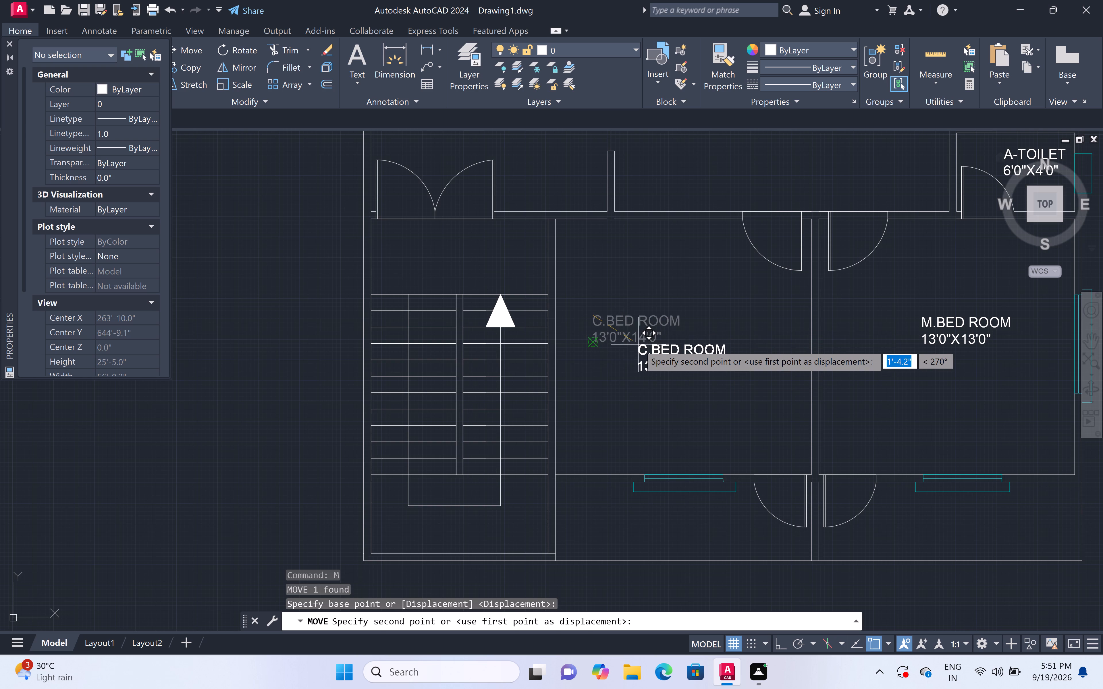
{"action": "scroll", "coordinate": [638, 344], "scroll_direction": "up", "scroll_amount": 4}
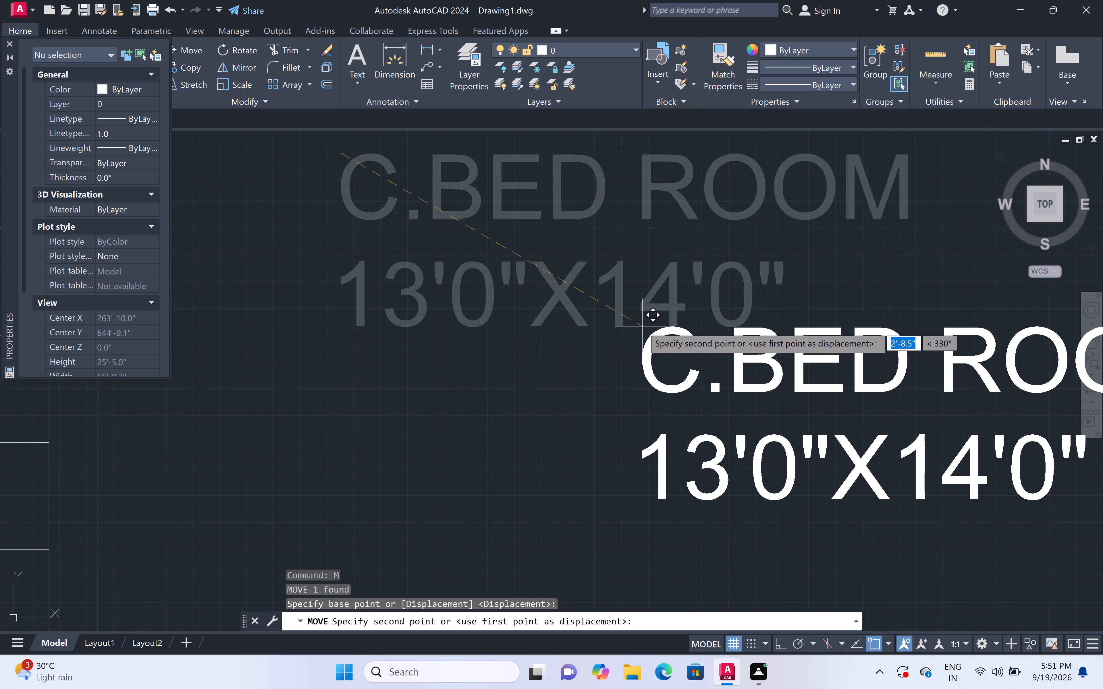
{"action": "scroll", "coordinate": [642, 326], "scroll_direction": "down", "scroll_amount": 3}
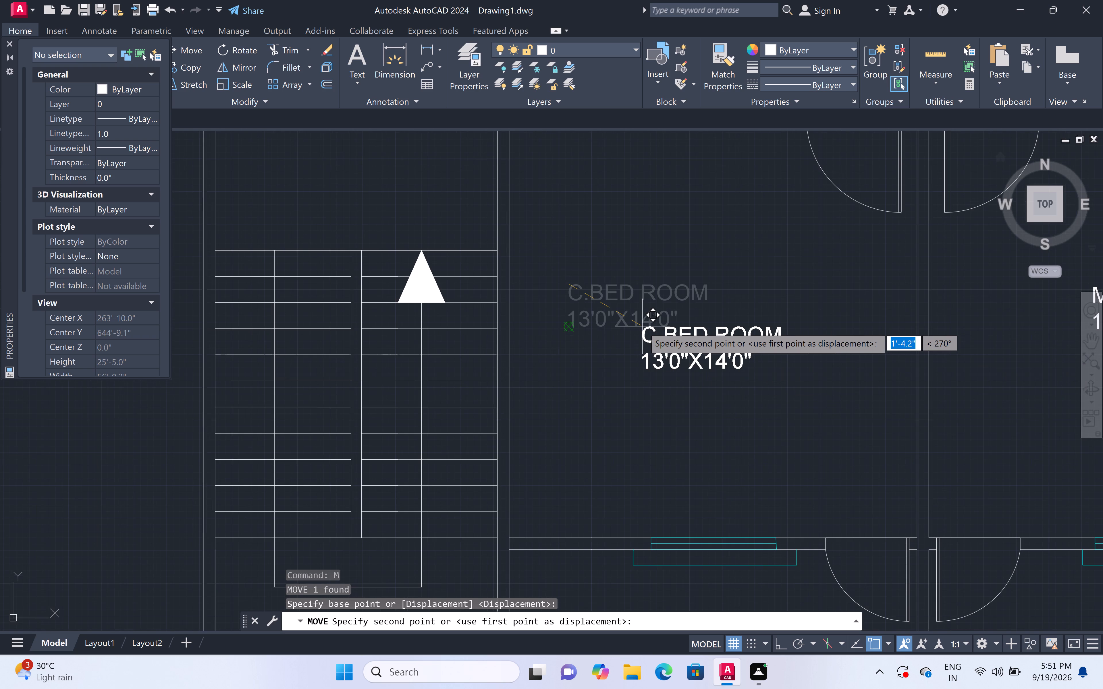
{"action": "scroll", "coordinate": [642, 326], "scroll_direction": "down", "scroll_amount": 2}
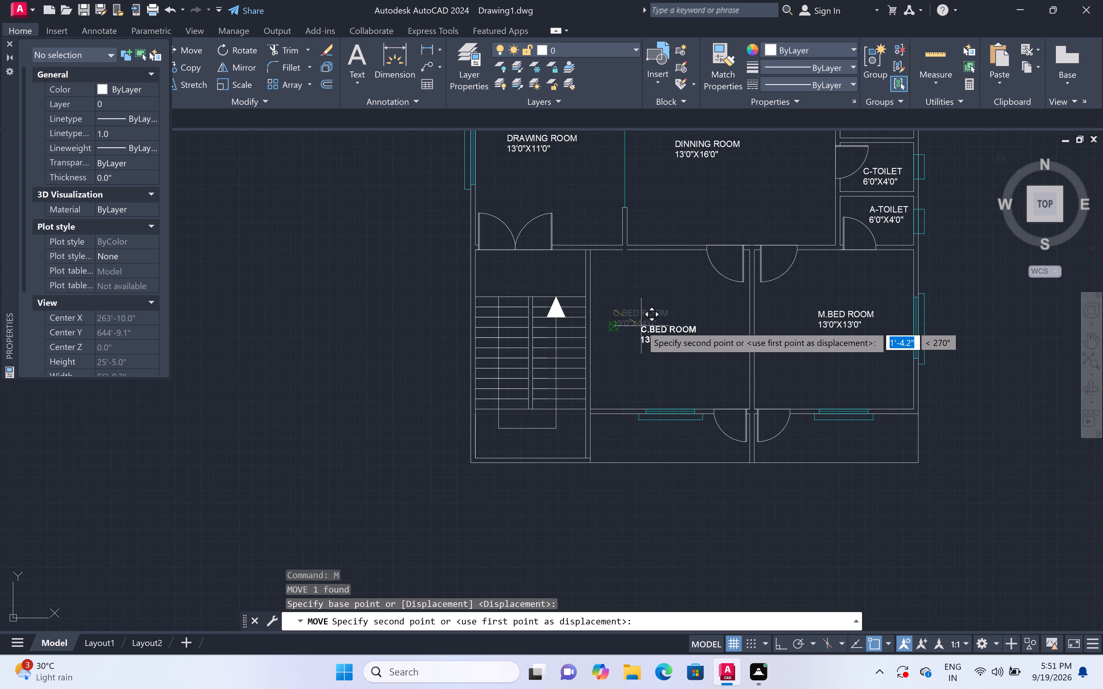
{"action": "scroll", "coordinate": [639, 318], "scroll_direction": "up", "scroll_amount": 5}
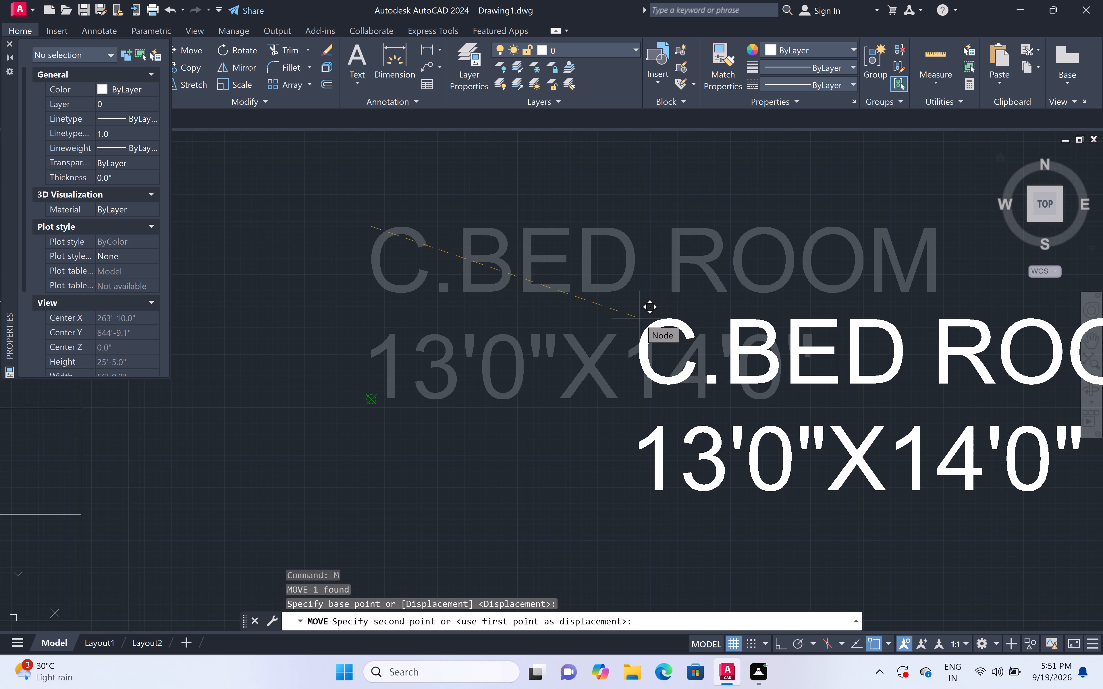
{"action": "scroll", "coordinate": [639, 318], "scroll_direction": "up", "scroll_amount": 1}
{"action": "scroll", "coordinate": [642, 323], "scroll_direction": "down", "scroll_amount": 1}
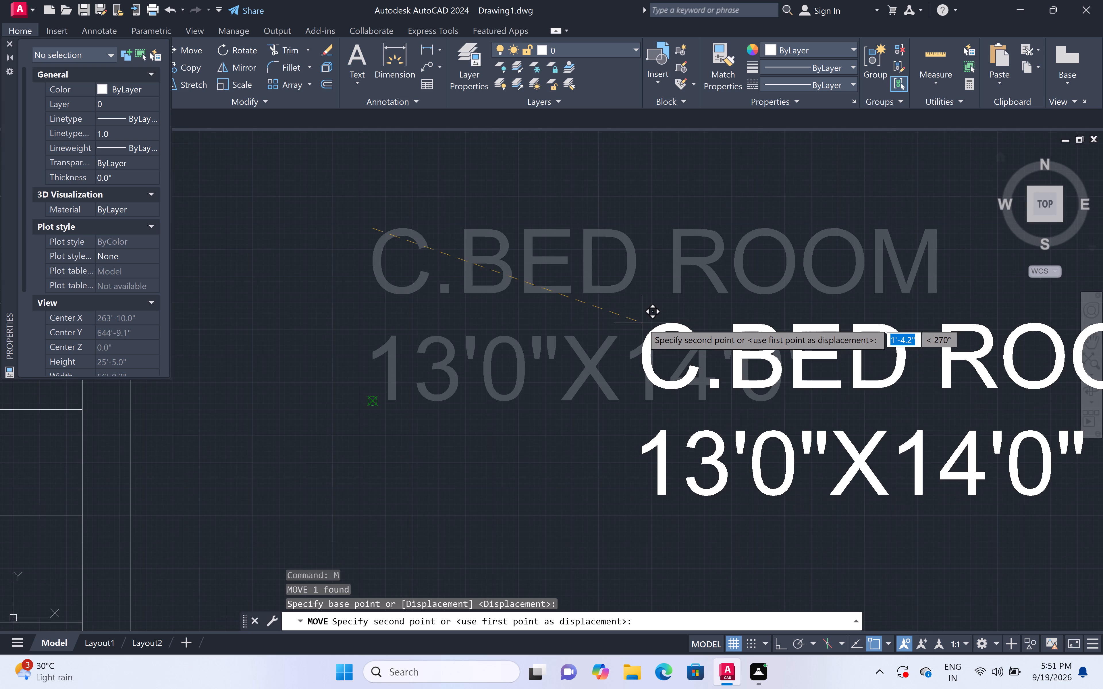
{"action": "left_click", "coordinate": [642, 323]}
{"action": "scroll", "coordinate": [642, 322], "scroll_direction": "down", "scroll_amount": 5}
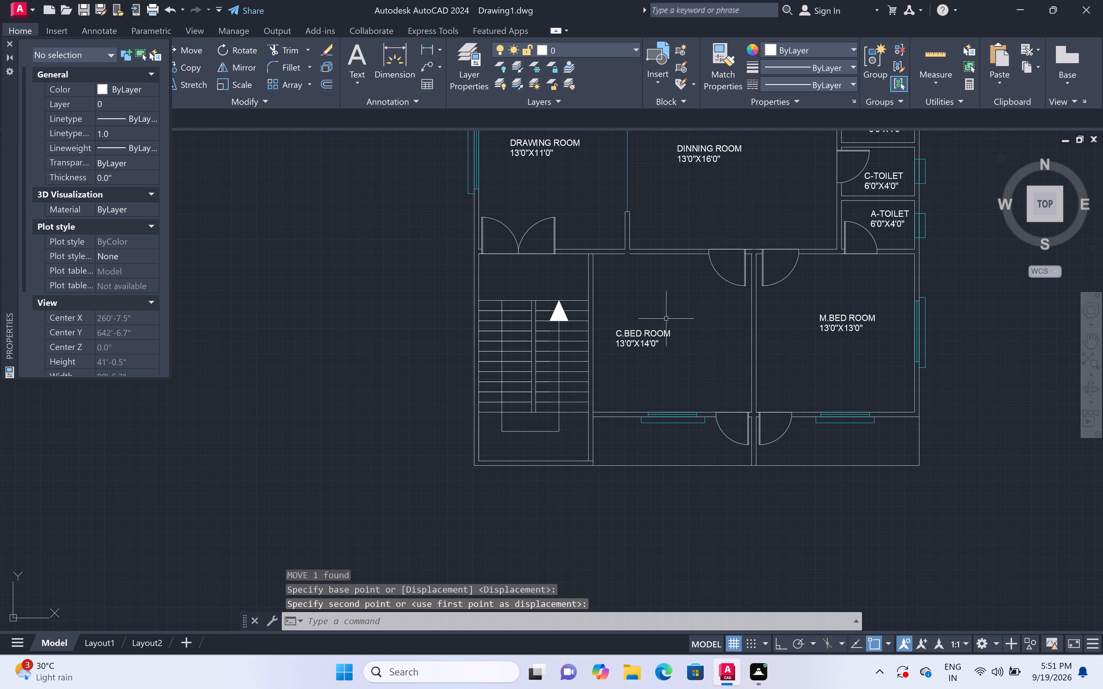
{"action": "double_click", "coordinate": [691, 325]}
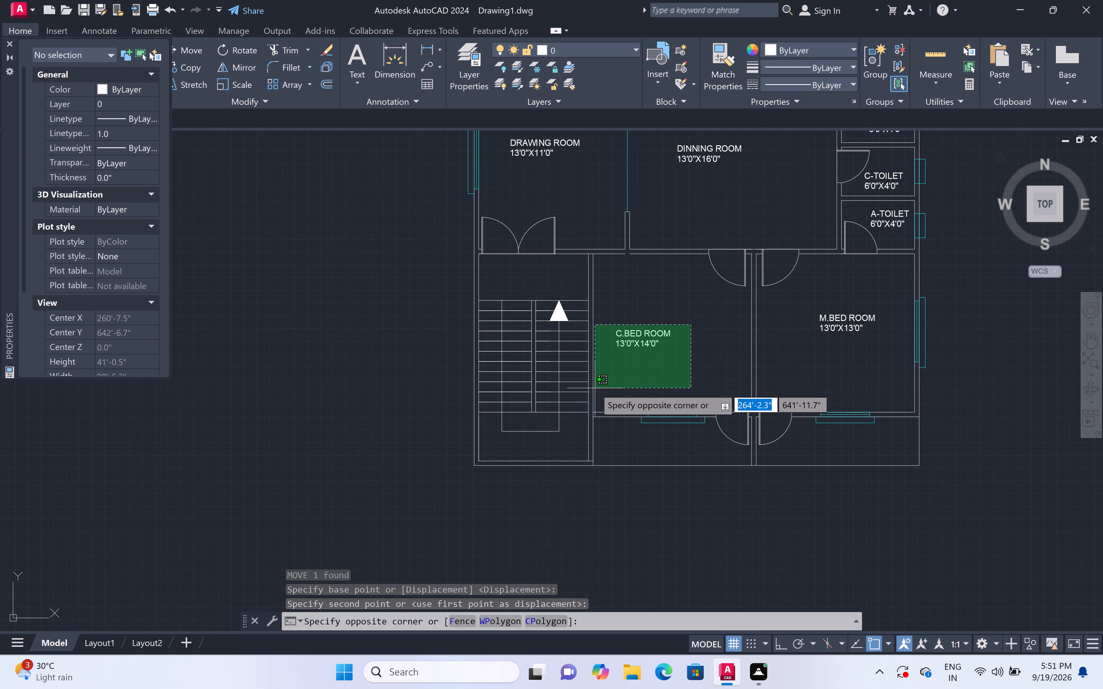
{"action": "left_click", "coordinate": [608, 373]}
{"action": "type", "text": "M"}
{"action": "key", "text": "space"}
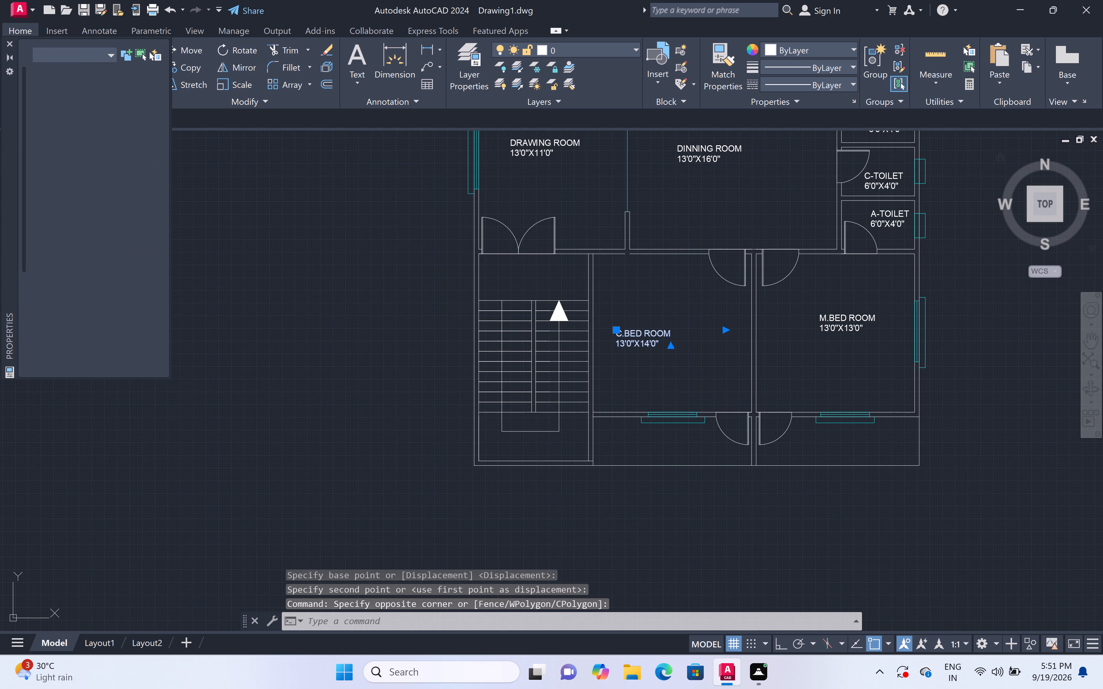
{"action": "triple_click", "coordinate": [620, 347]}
Move the C.BED ROOM label about 2'5" east and slightly north, towards the middle of its room.
{"action": "left_click", "coordinate": [687, 325]}
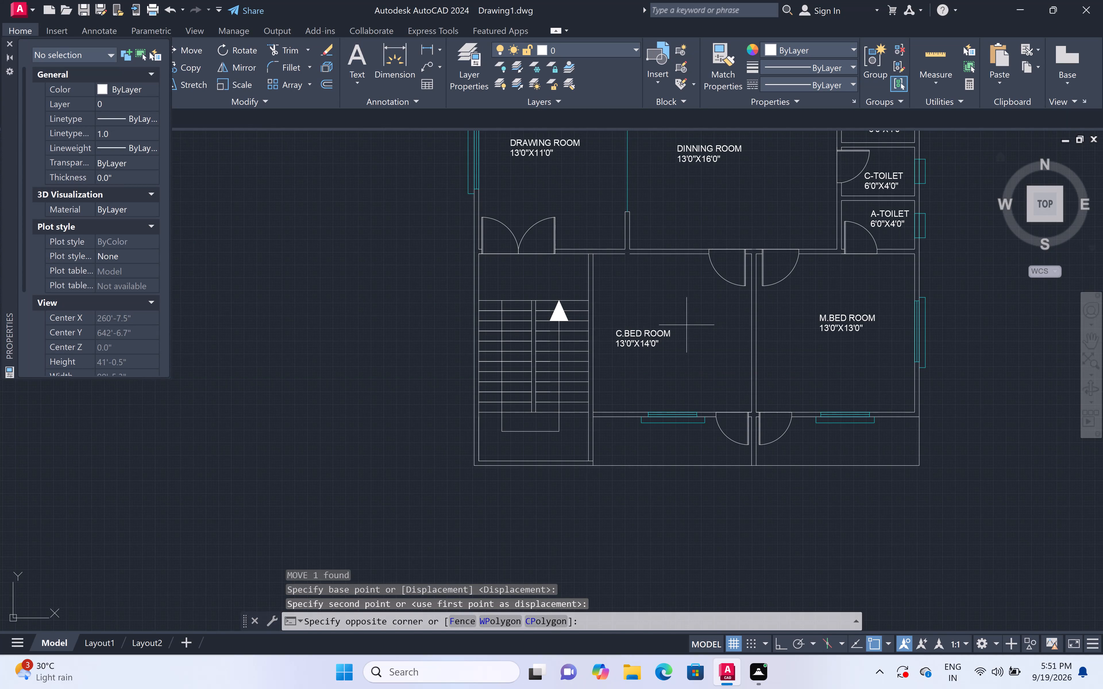
{"action": "left_click", "coordinate": [612, 360]}
{"action": "key", "text": "m"}
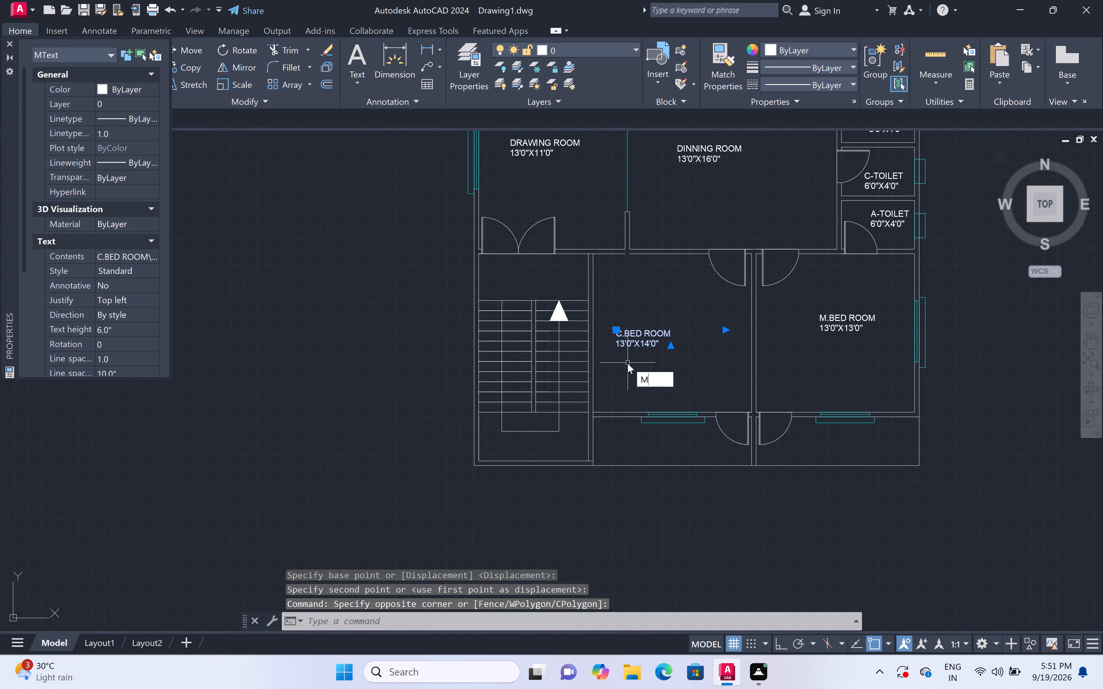
{"action": "key", "text": "space"}
{"action": "left_click", "coordinate": [616, 340]}
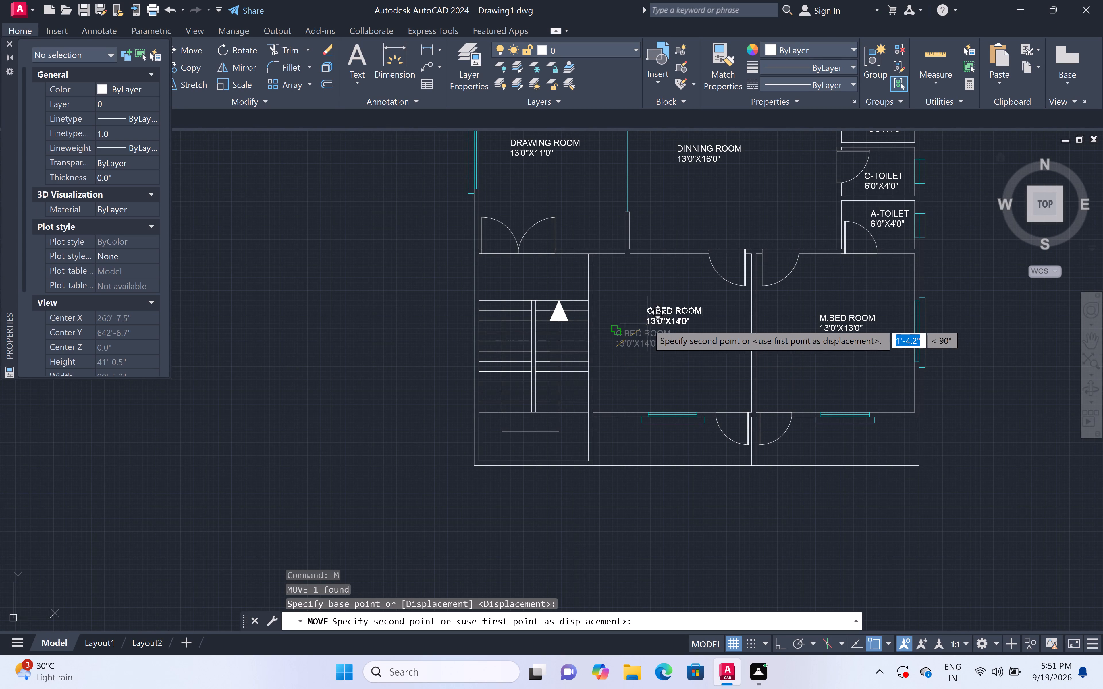
{"action": "scroll", "coordinate": [647, 344], "scroll_direction": "up", "scroll_amount": 6}
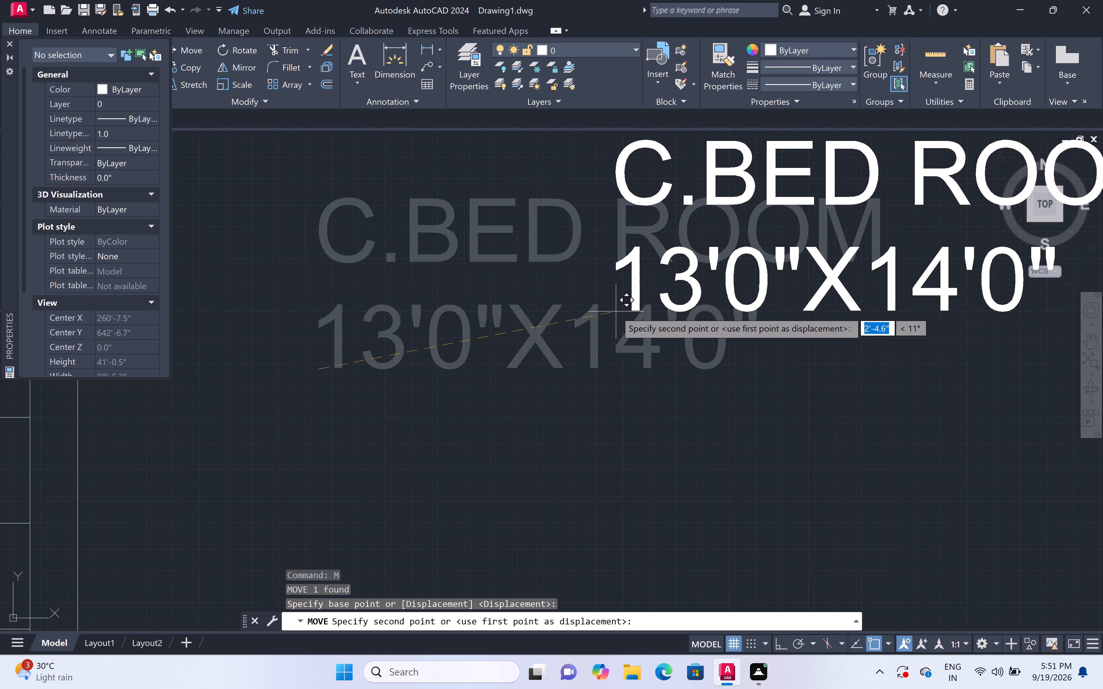
{"action": "scroll", "coordinate": [616, 311], "scroll_direction": "up", "scroll_amount": 4}
{"action": "left_click", "coordinate": [626, 317]}
{"action": "scroll", "coordinate": [631, 314], "scroll_direction": "down", "scroll_amount": 5}
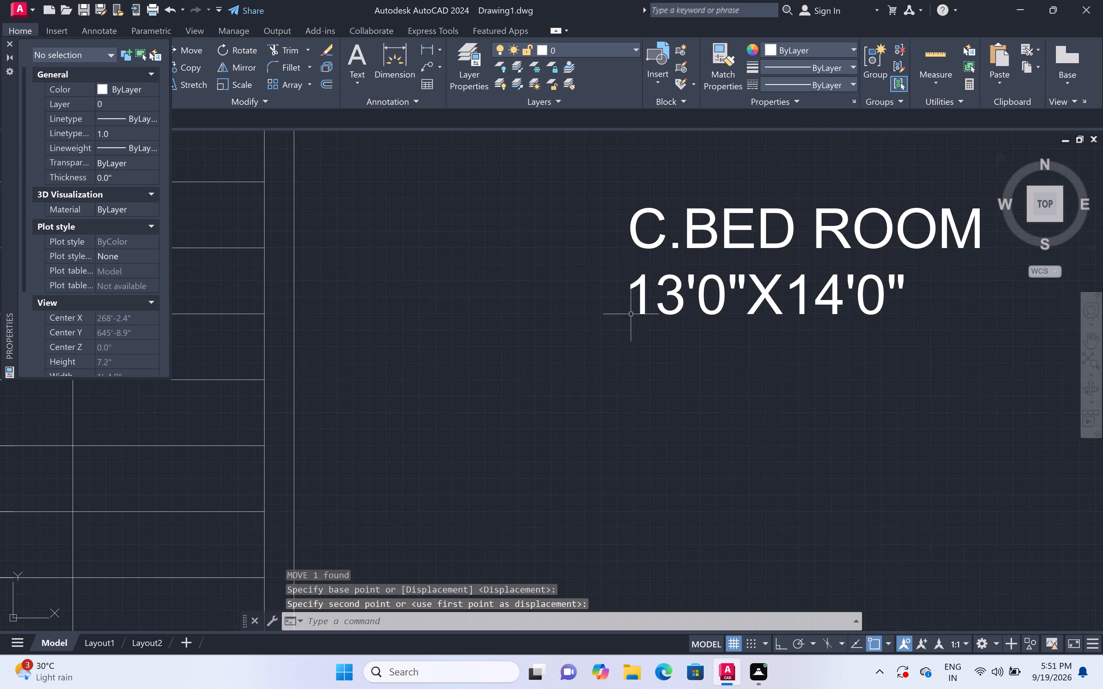
{"action": "scroll", "coordinate": [631, 314], "scroll_direction": "down", "scroll_amount": 4}
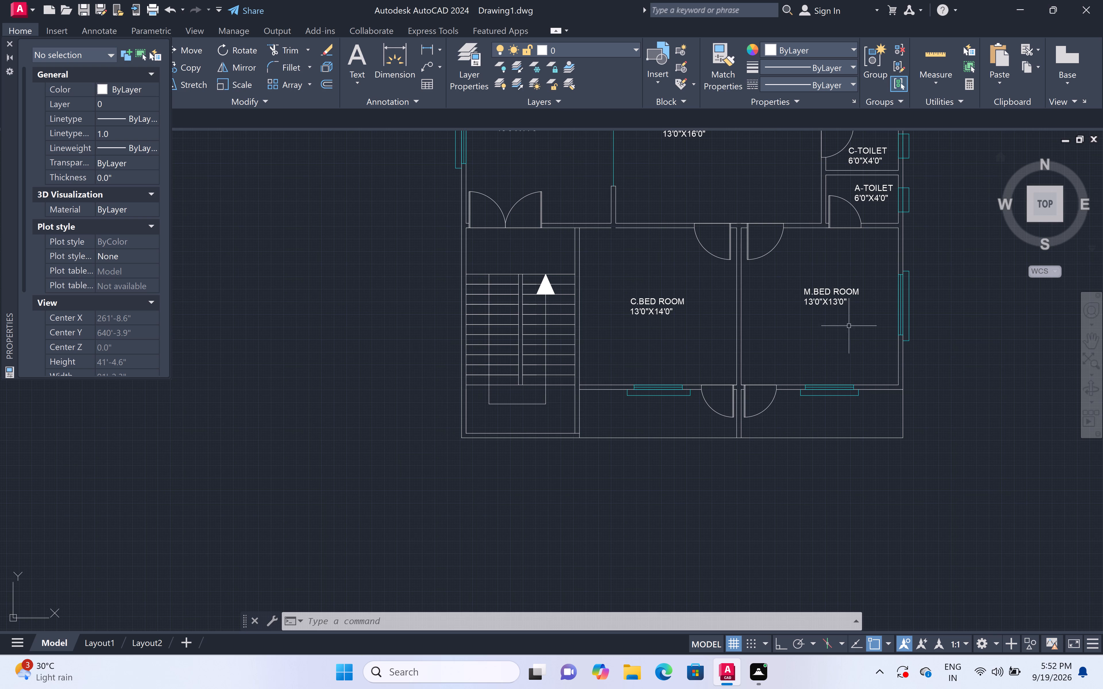
Add a one-line multiline text label reading VEL 8'0"X4'0" in the narrow space south of the C.BED ROOM window.
{"action": "scroll", "coordinate": [848, 308], "scroll_direction": "down", "scroll_amount": 2}
{"action": "scroll", "coordinate": [847, 308], "scroll_direction": "up", "scroll_amount": 1}
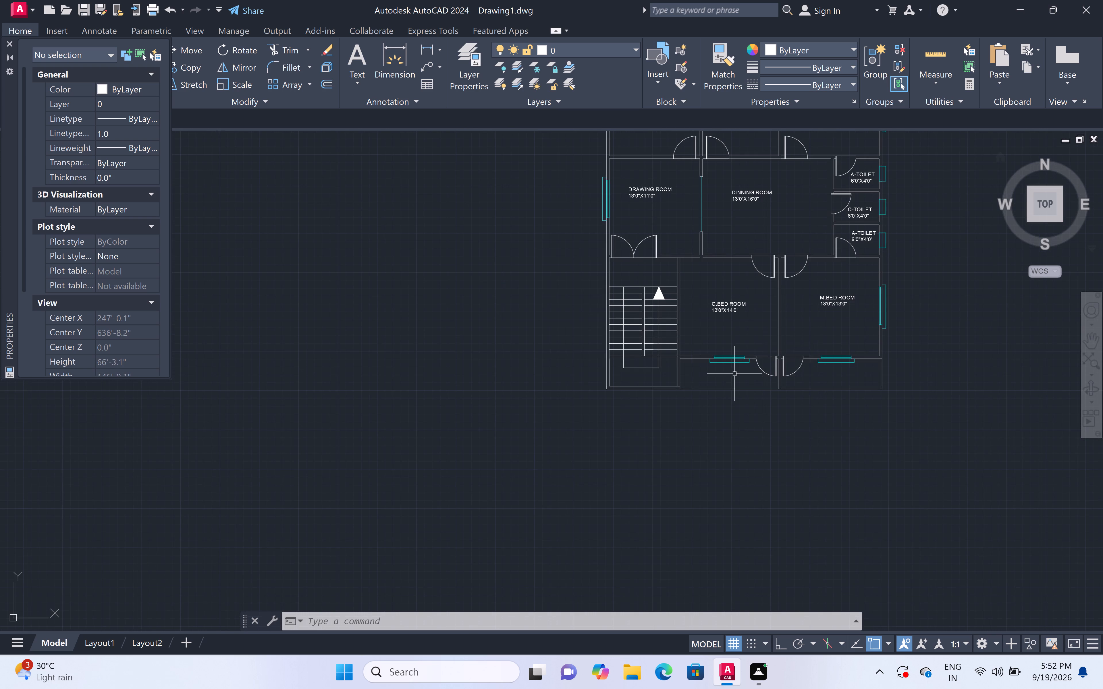
{"action": "scroll", "coordinate": [747, 367], "scroll_direction": "up", "scroll_amount": 3}
{"action": "key", "text": "m"}
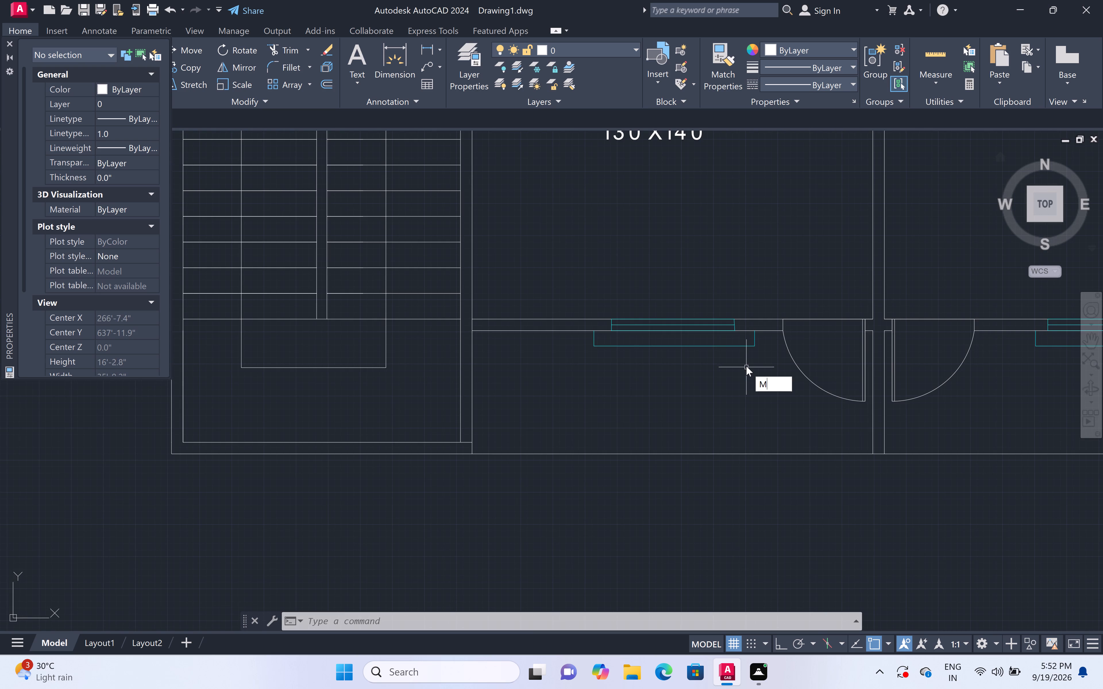
{"action": "key", "text": "t"}
{"action": "key", "text": "space"}
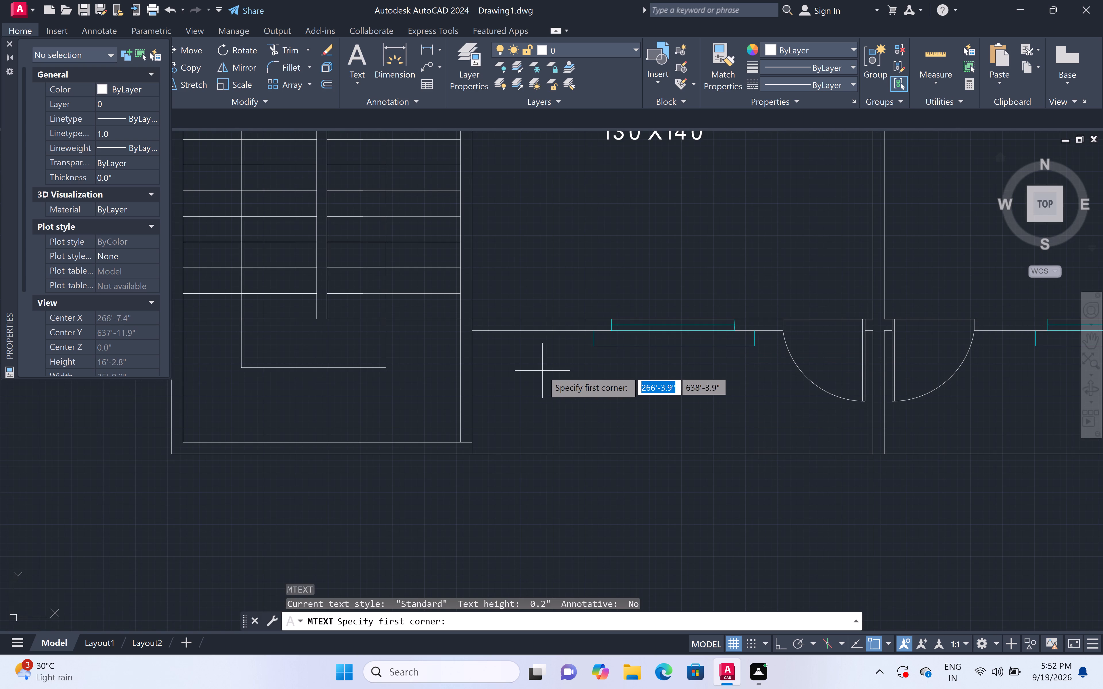
{"action": "left_click", "coordinate": [529, 369]}
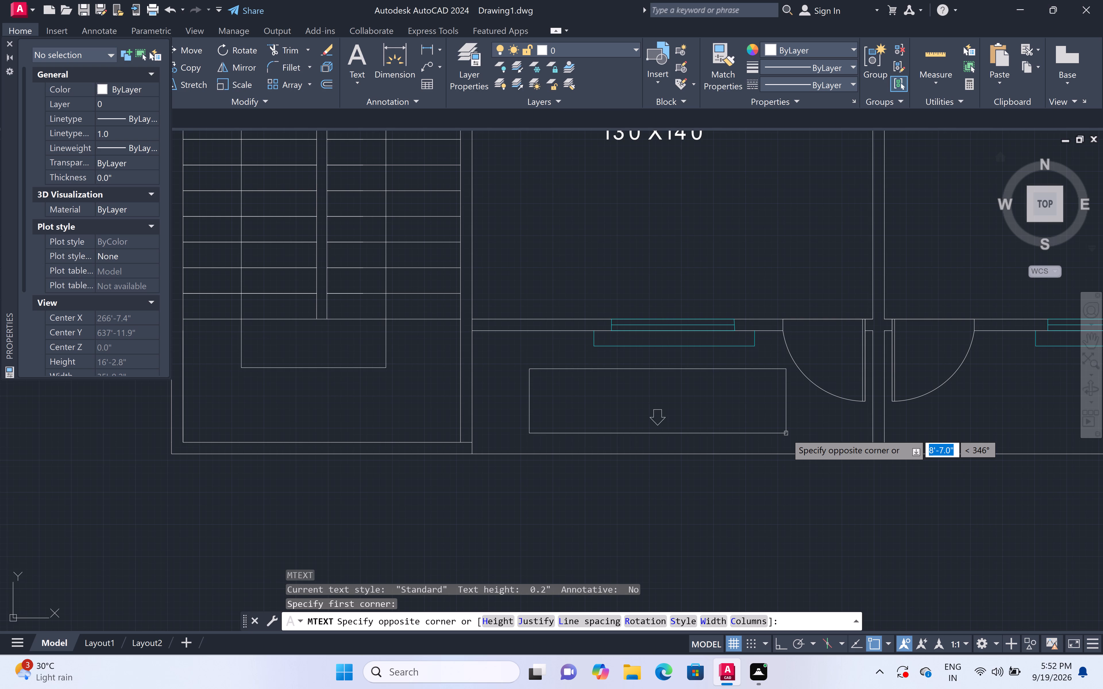
{"action": "type", "text": "VEL"}
{"action": "key", "text": "space"}
{"action": "key", "text": "BackSpace"}
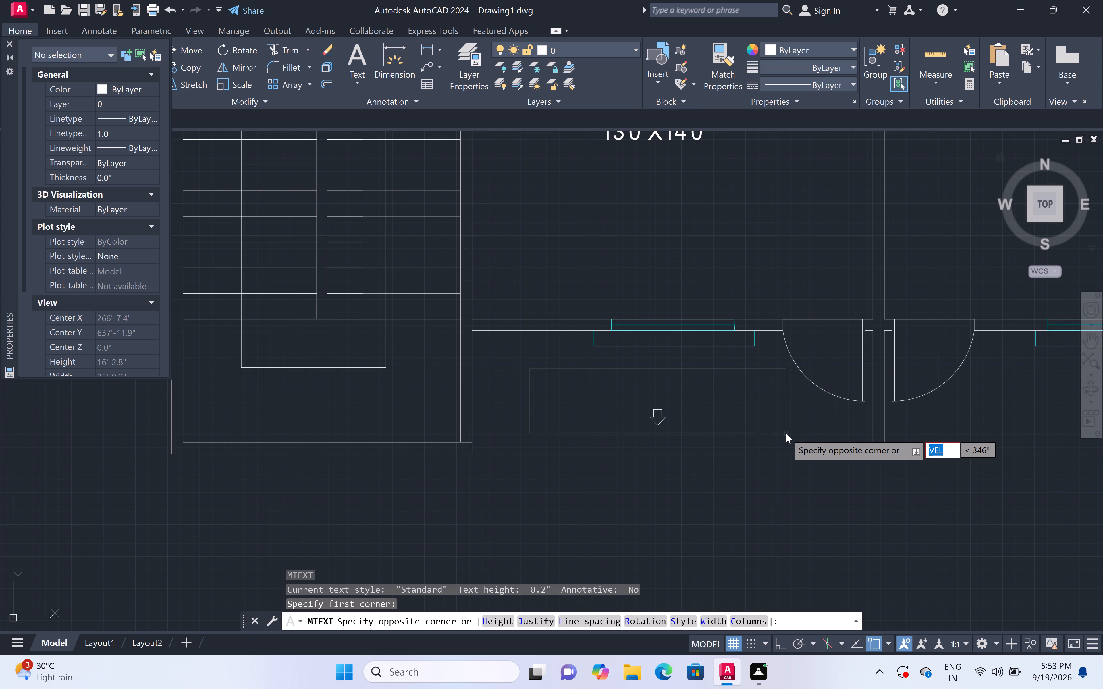
{"action": "key", "text": "BackSpace"}
{"action": "double_click", "coordinate": [786, 433]}
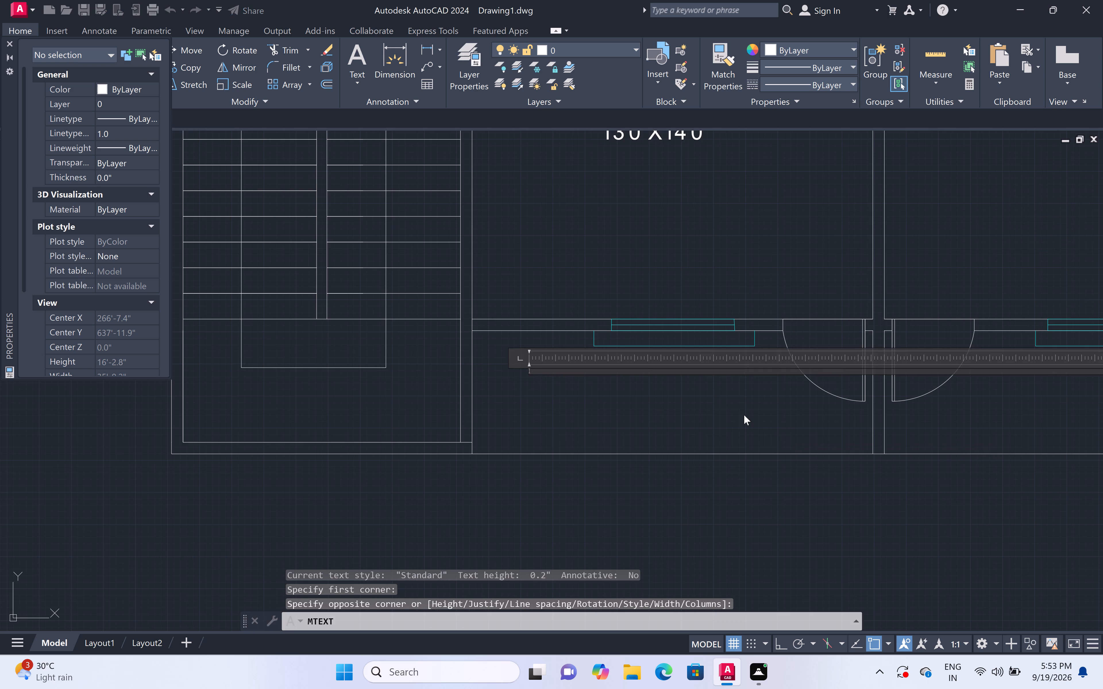
{"action": "type", "text": "VEL"}
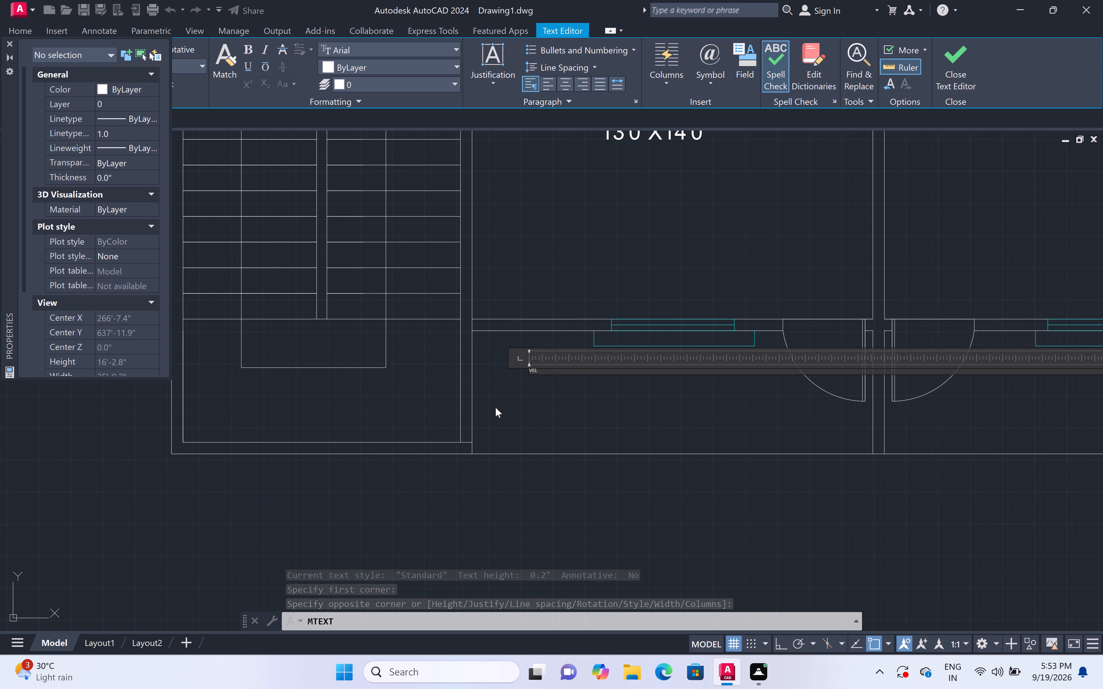
{"action": "key", "text": "space"}
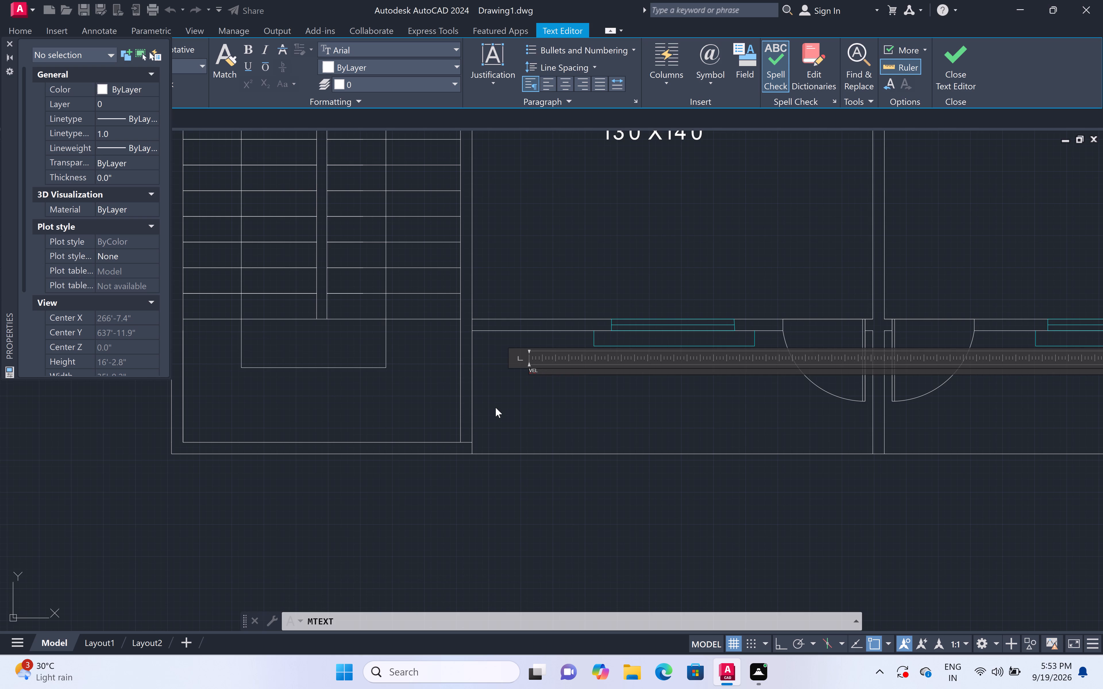
{"action": "key", "text": "BackSpace"}
{"action": "key", "text": "space"}
{"action": "type", "text": "8'0\""}
{"action": "key", "text": "x"}
{"action": "type", "text": "4'0\""}
{"action": "left_click", "coordinate": [542, 400]}
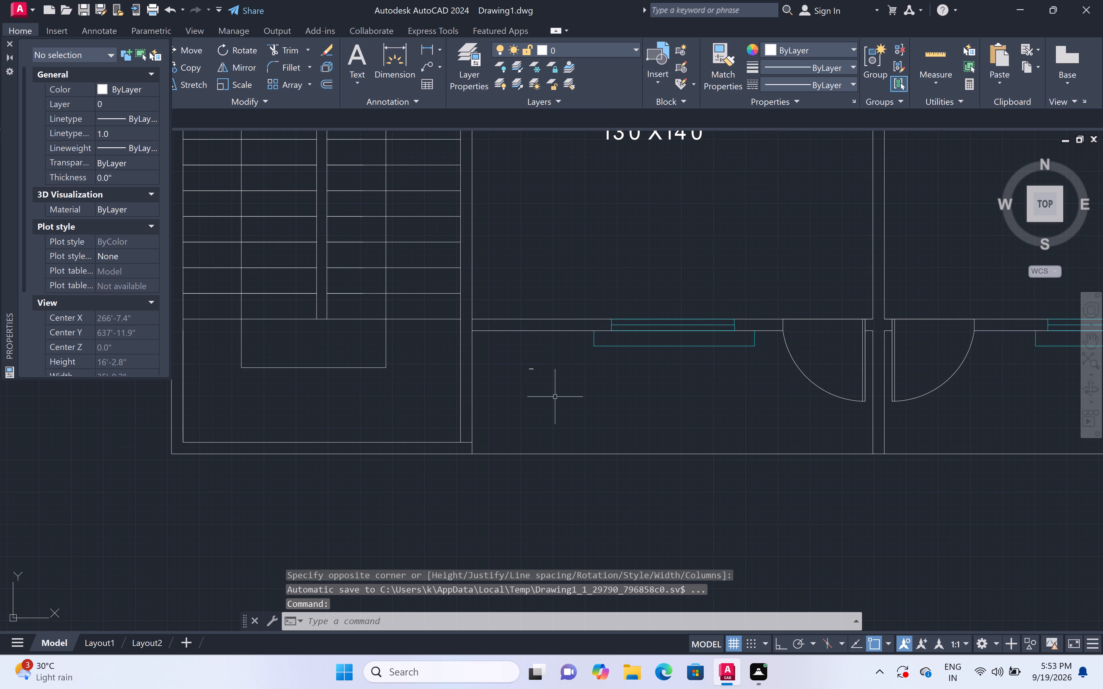
Set the text height of the VEL 8'0"X4'0" label south of the C.BED ROOM to 6".
{"action": "left_click", "coordinate": [514, 356]}
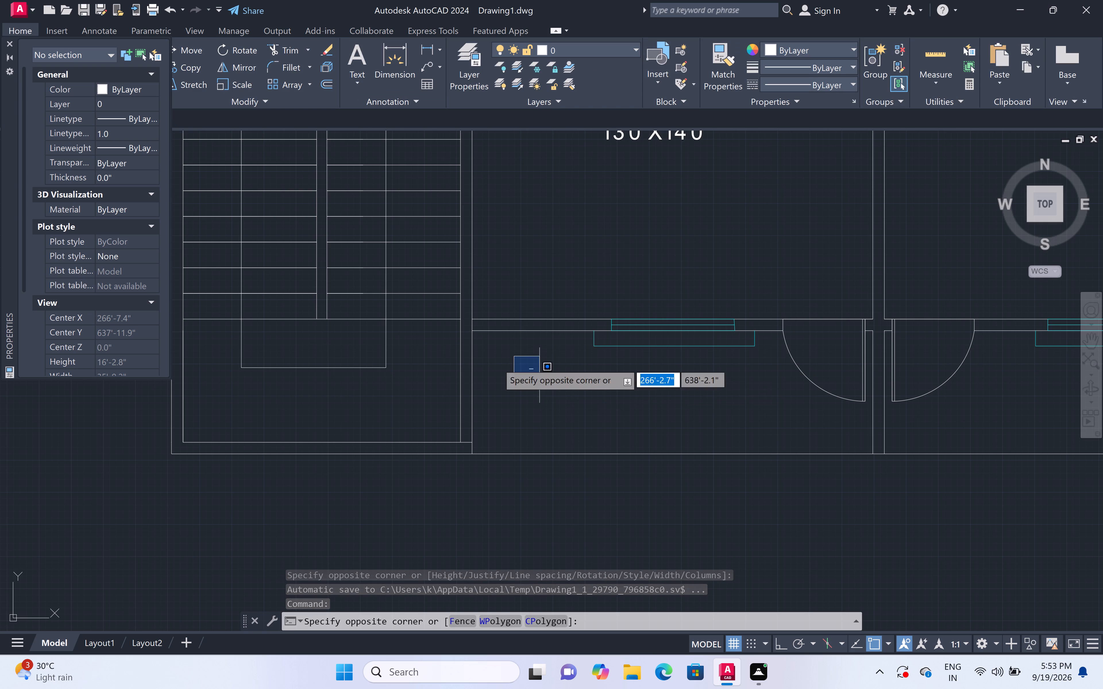
{"action": "left_click", "coordinate": [606, 411]}
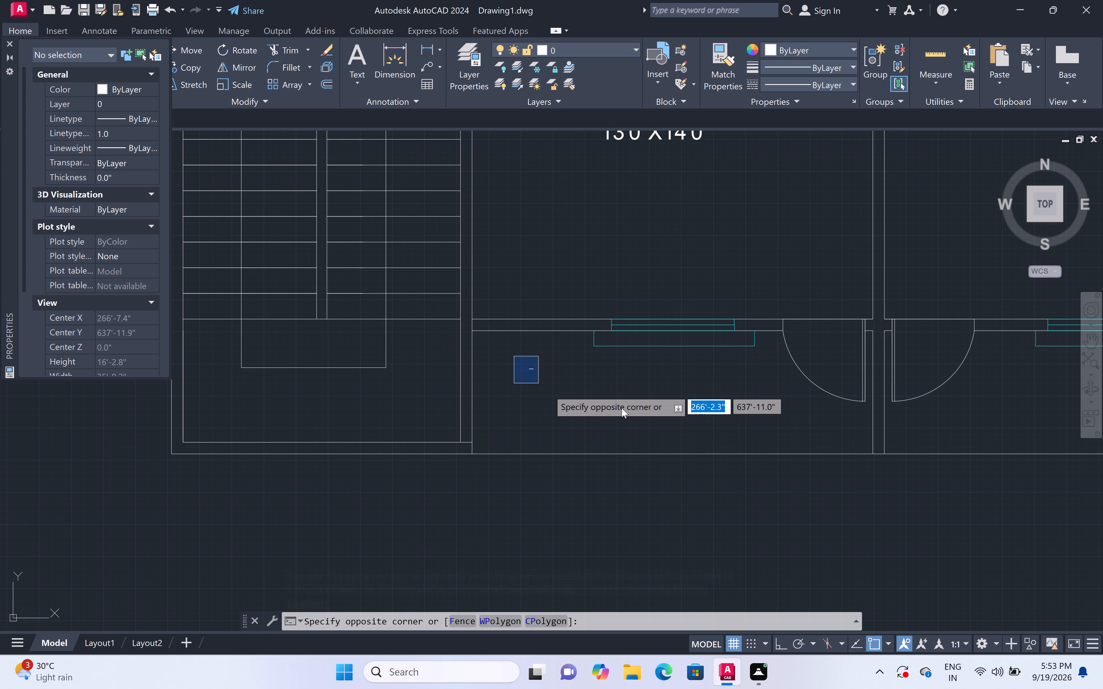
{"action": "left_click", "coordinate": [562, 385]}
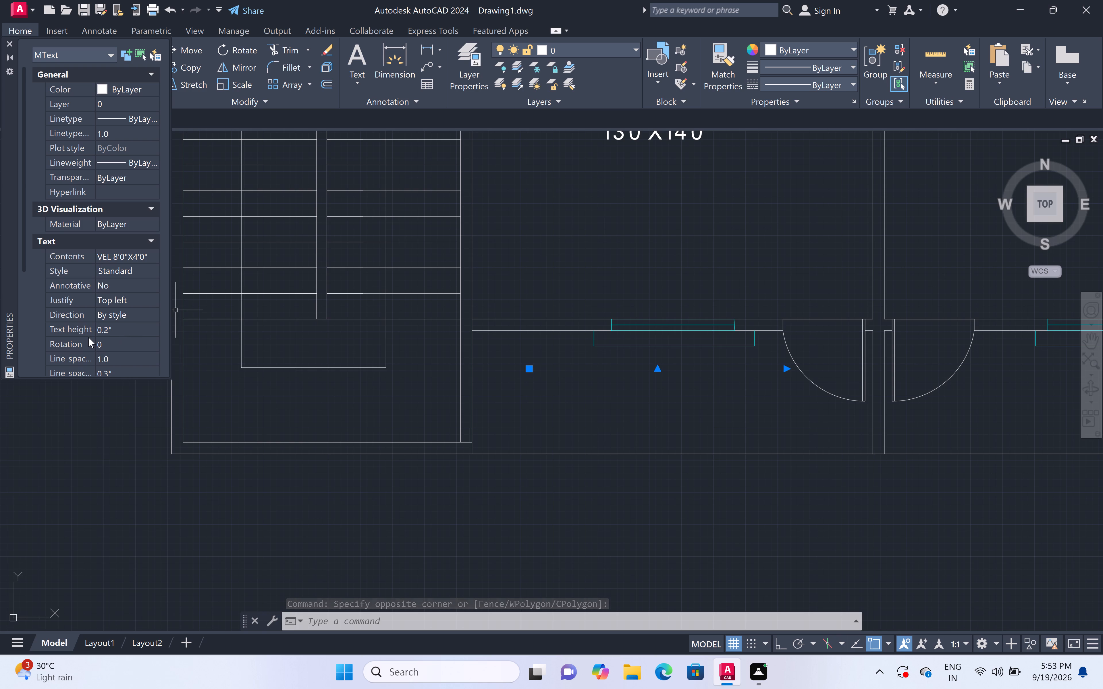
{"action": "left_click", "coordinate": [119, 328]}
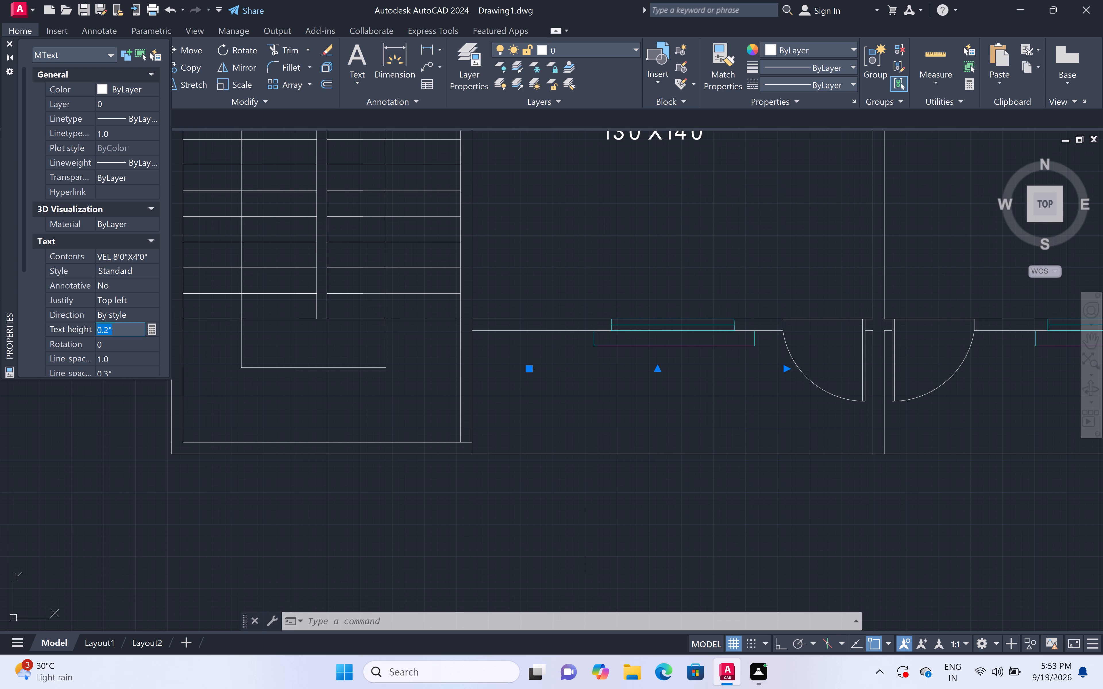
{"action": "key", "text": "BackSpace"}
{"action": "key", "text": "6"}
{"action": "key", "text": "shift+quotedbl"}
{"action": "left_click", "coordinate": [529, 415]}
{"action": "key", "text": "Escape"}
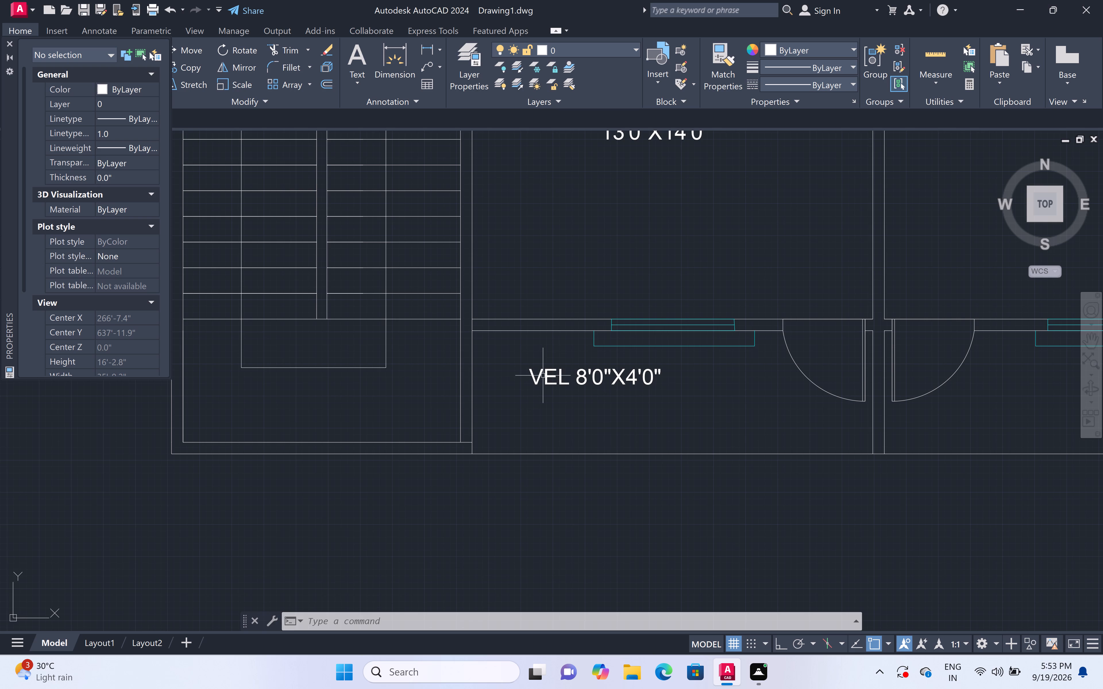
Move the VEL 8'0"X4'0" label about 2'6" east and slightly south, towards the middle of its space.
{"action": "left_click", "coordinate": [543, 376]}
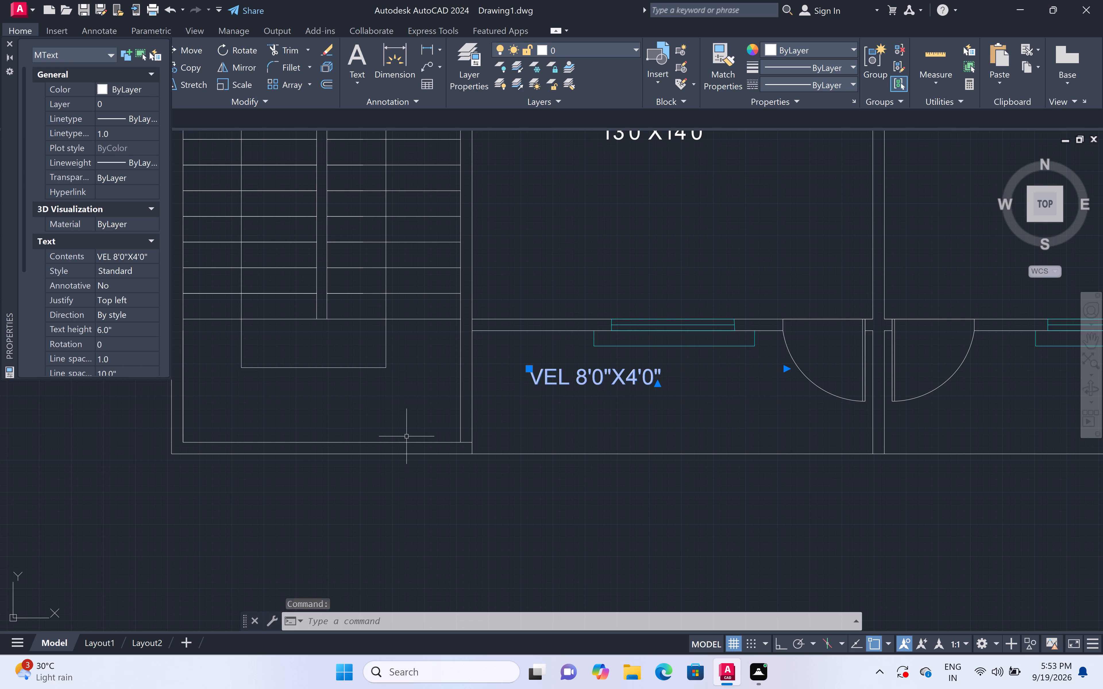
{"action": "type", "text": "M"}
{"action": "key", "text": "space"}
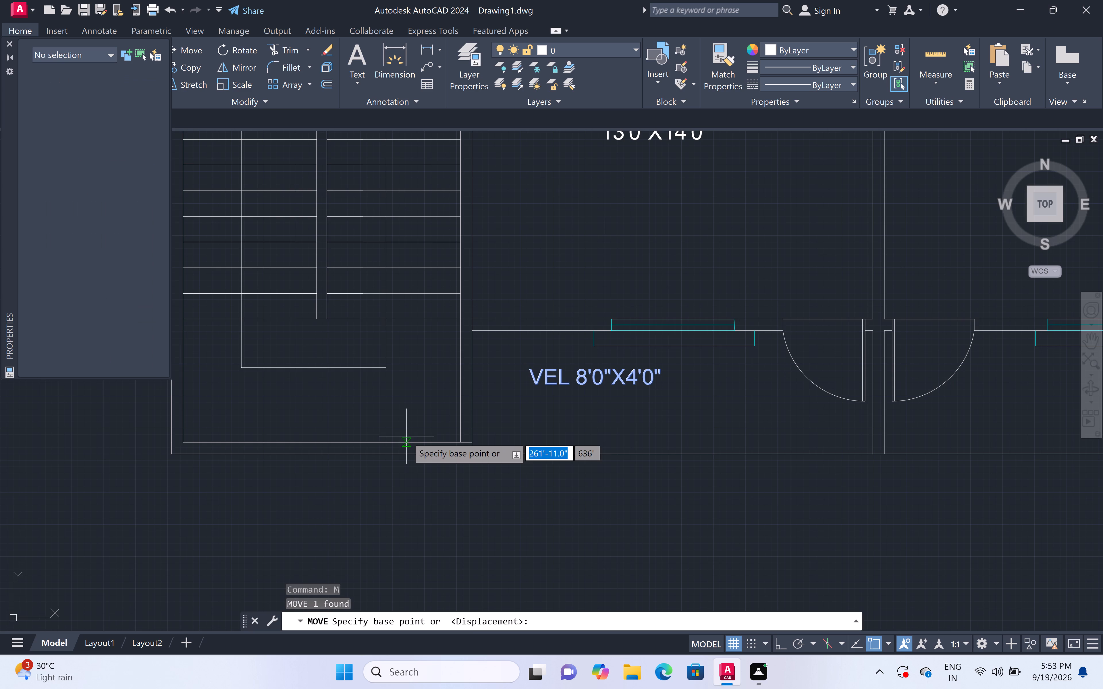
{"action": "left_click", "coordinate": [530, 386]}
{"action": "scroll", "coordinate": [579, 408], "scroll_direction": "up", "scroll_amount": 2}
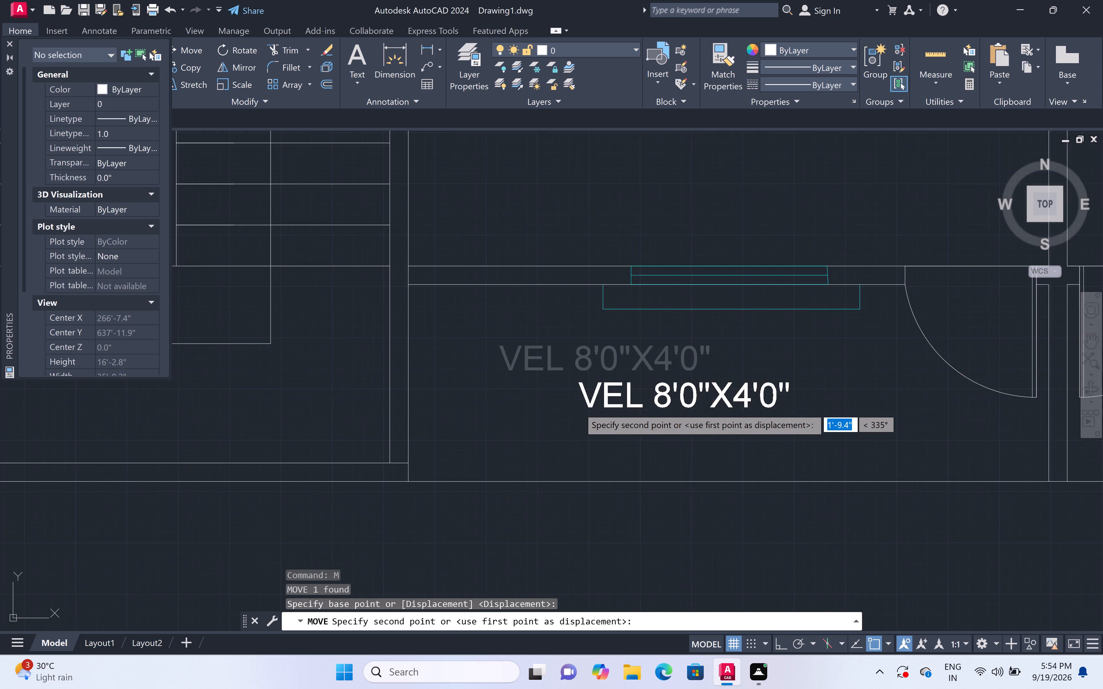
{"action": "scroll", "coordinate": [579, 408], "scroll_direction": "up", "scroll_amount": 1}
{"action": "scroll", "coordinate": [597, 374], "scroll_direction": "down", "scroll_amount": 1}
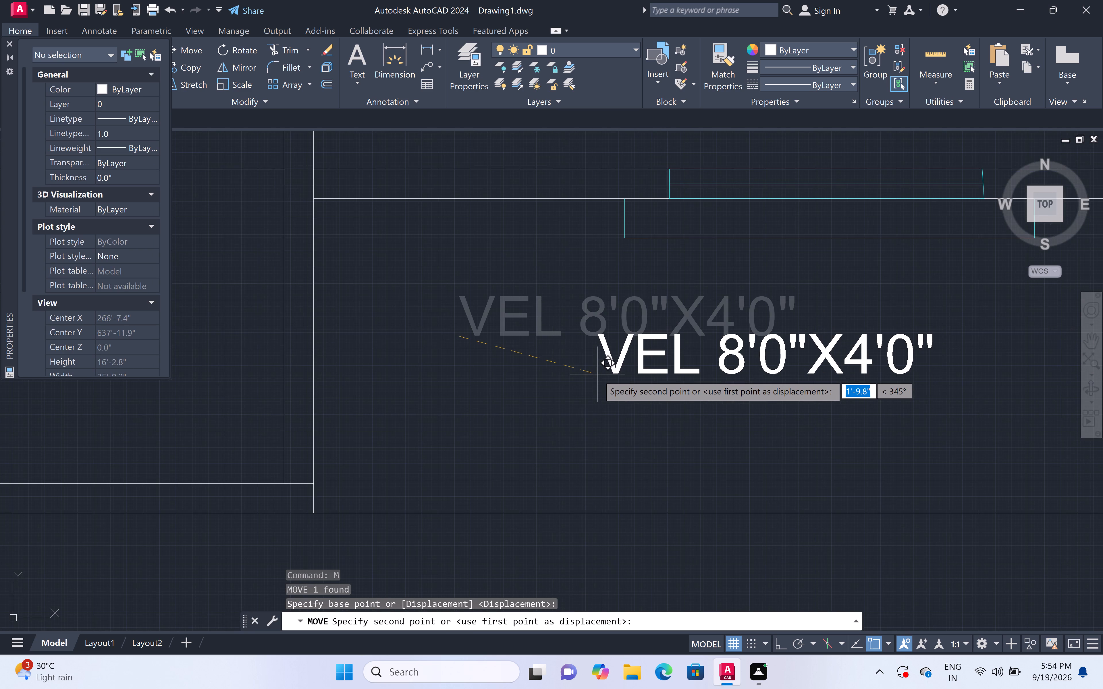
{"action": "scroll", "coordinate": [622, 372], "scroll_direction": "down", "scroll_amount": 4}
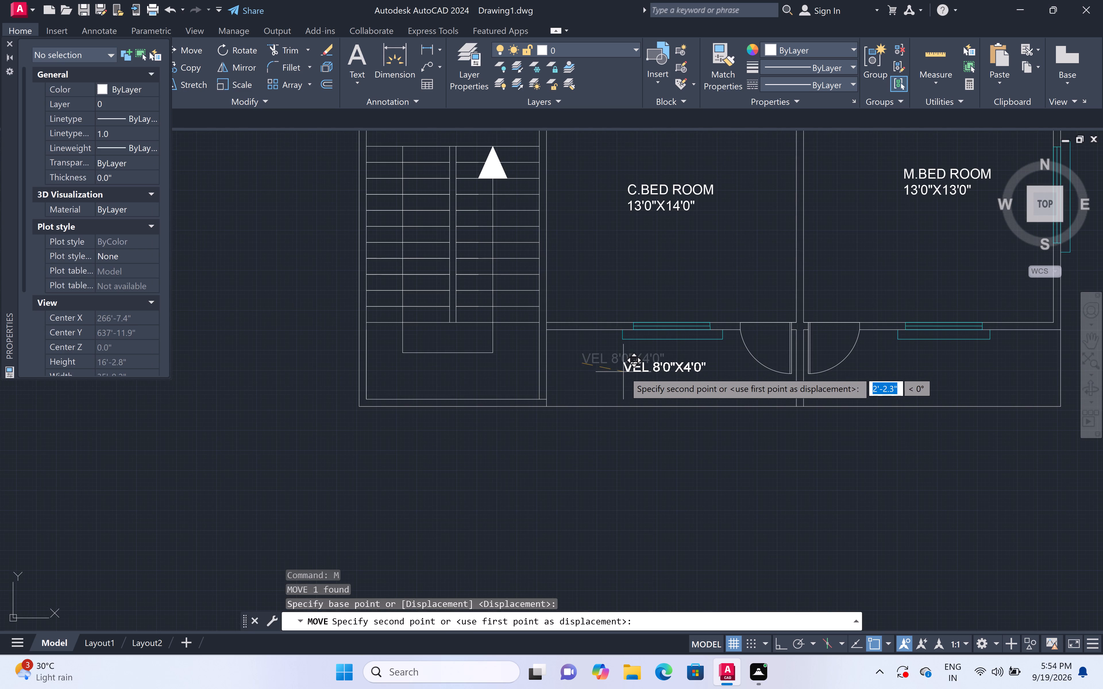
{"action": "scroll", "coordinate": [627, 376], "scroll_direction": "up", "scroll_amount": 5}
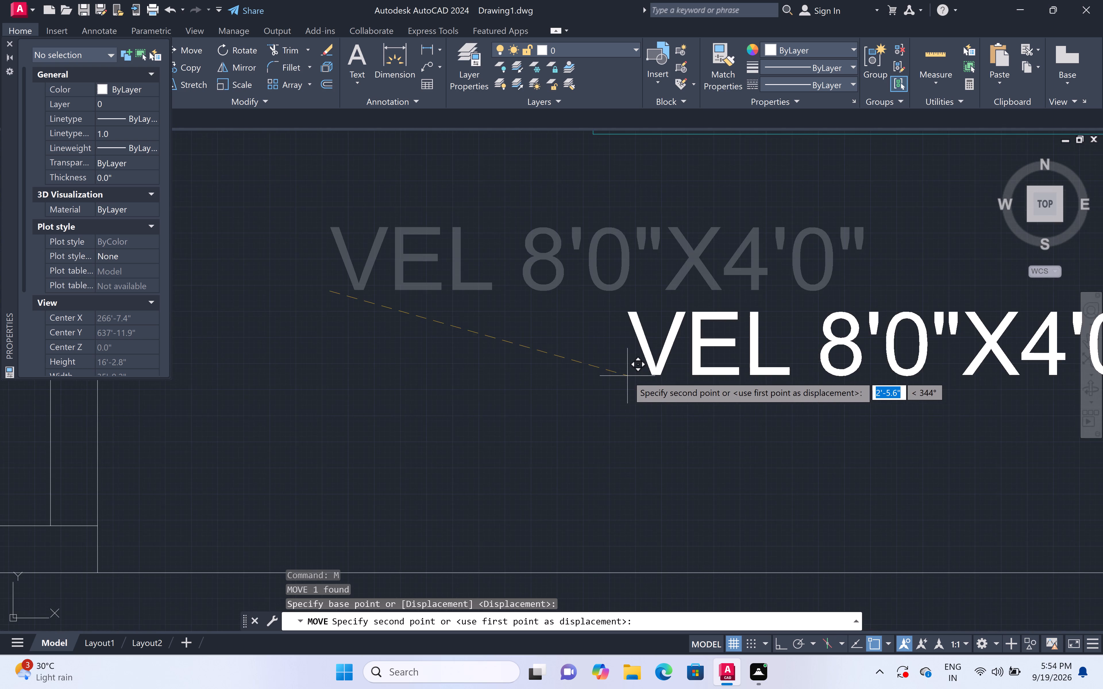
{"action": "scroll", "coordinate": [627, 376], "scroll_direction": "up", "scroll_amount": 2}
{"action": "triple_click", "coordinate": [633, 373]}
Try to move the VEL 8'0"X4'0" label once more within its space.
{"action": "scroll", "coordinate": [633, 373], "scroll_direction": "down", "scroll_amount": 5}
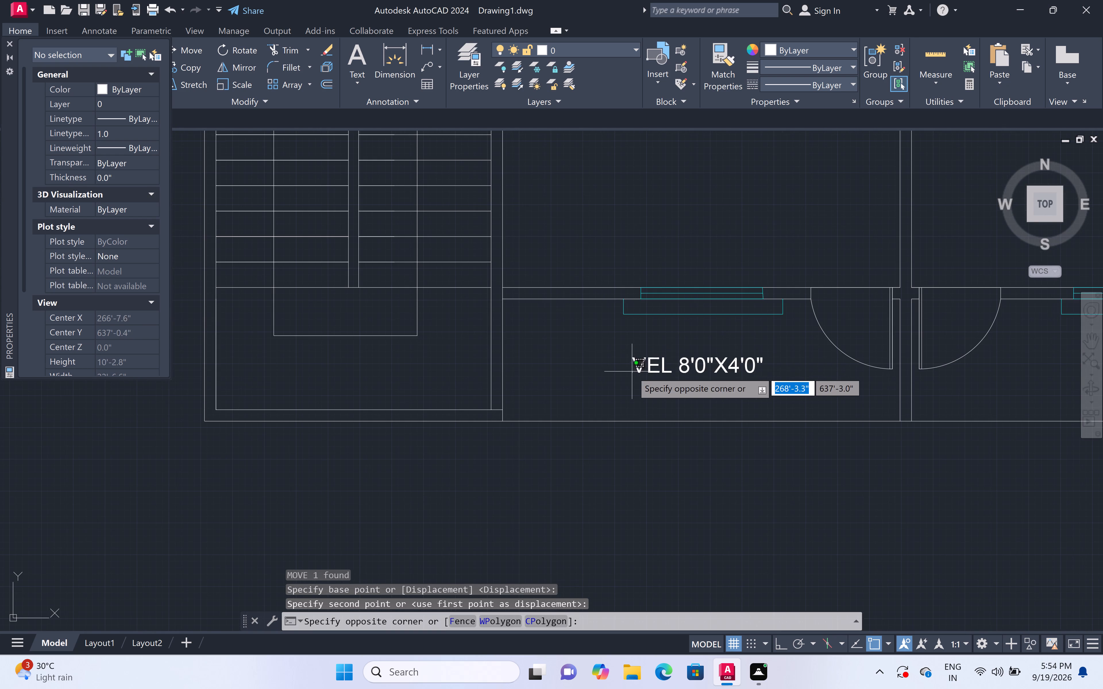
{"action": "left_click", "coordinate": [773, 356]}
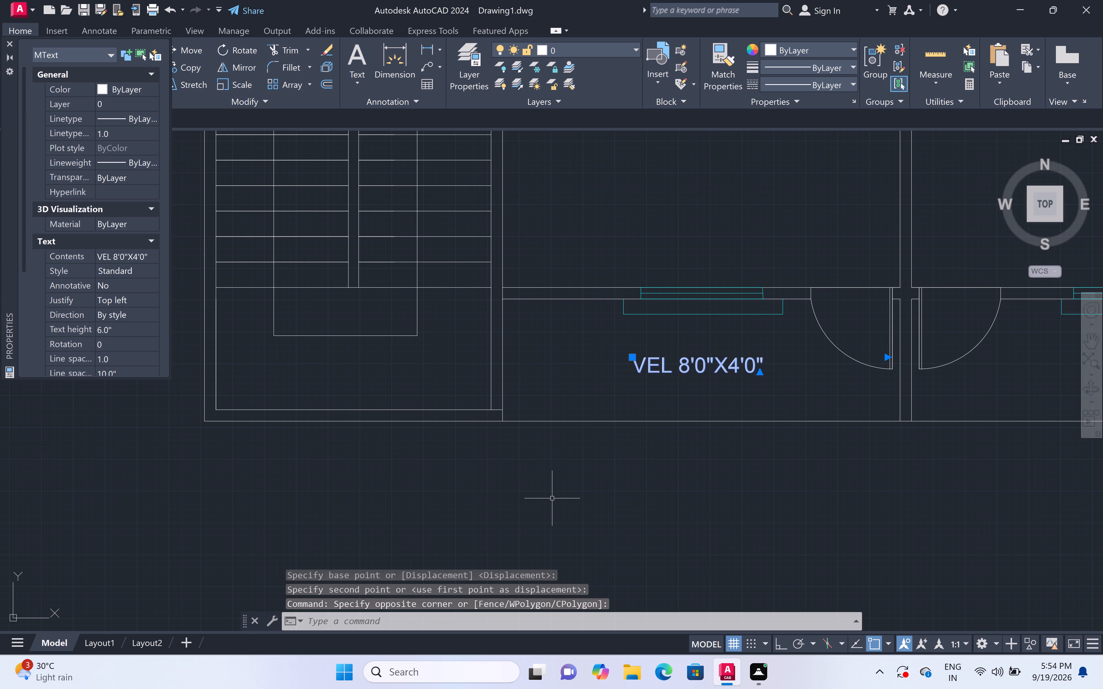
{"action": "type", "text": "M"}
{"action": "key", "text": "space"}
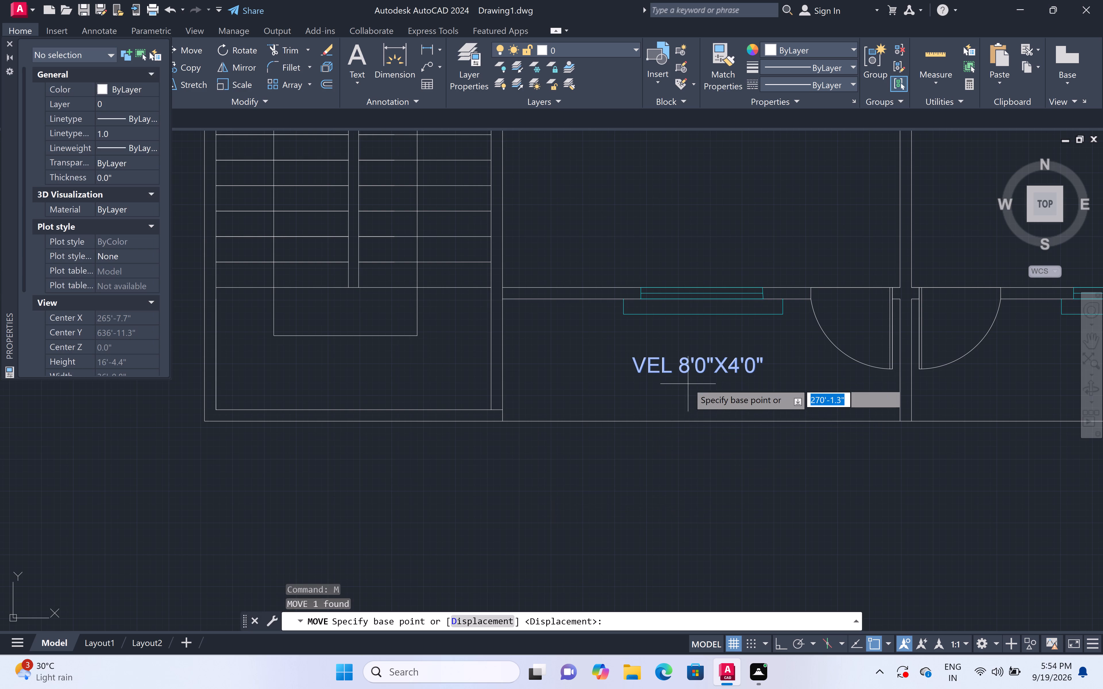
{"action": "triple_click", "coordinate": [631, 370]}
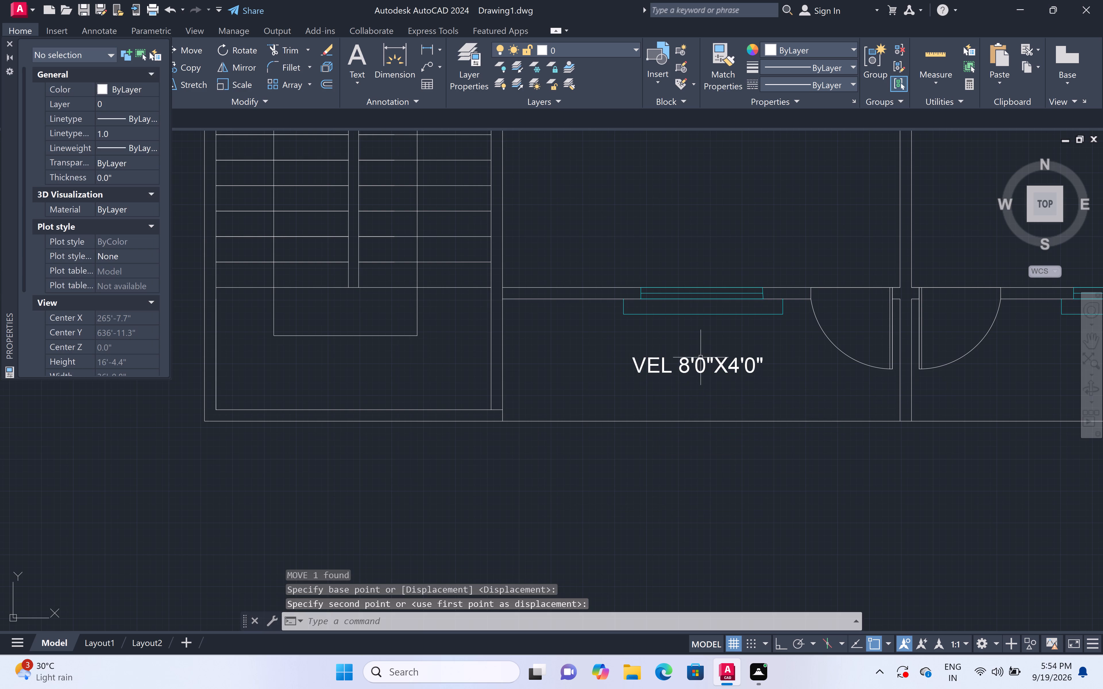
Copy the VEL 8'0"X4'0" label about 14'6" straight east into the narrow space south of the M.BED ROOM window.
{"action": "scroll", "coordinate": [701, 357], "scroll_direction": "down", "scroll_amount": 2}
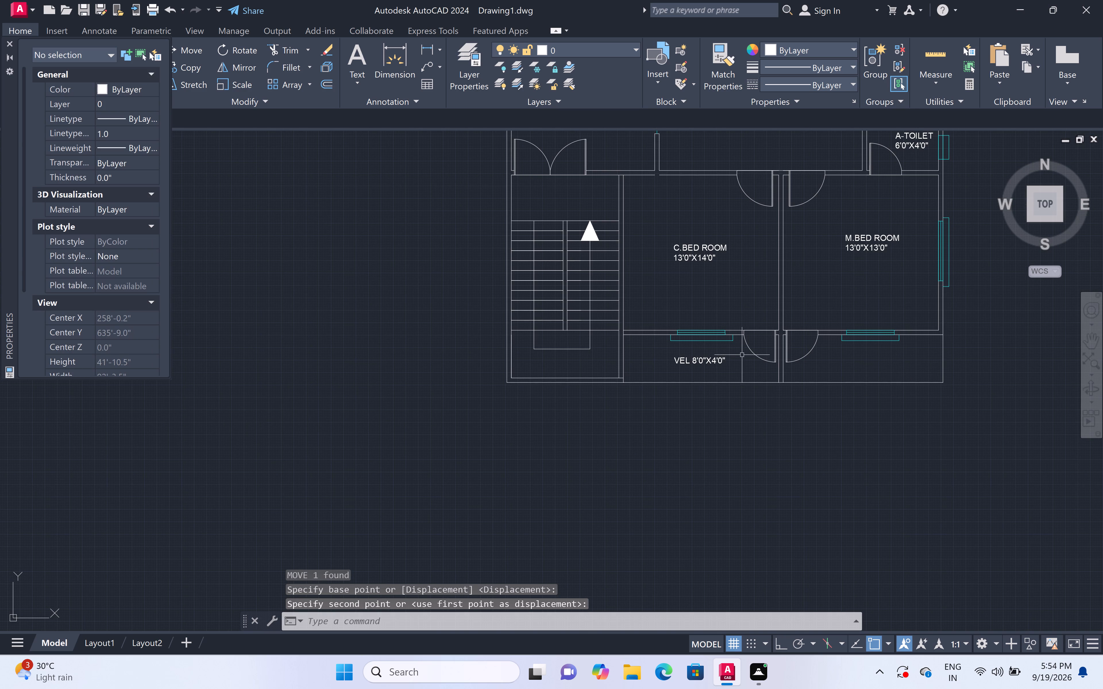
{"action": "left_click", "coordinate": [739, 352]}
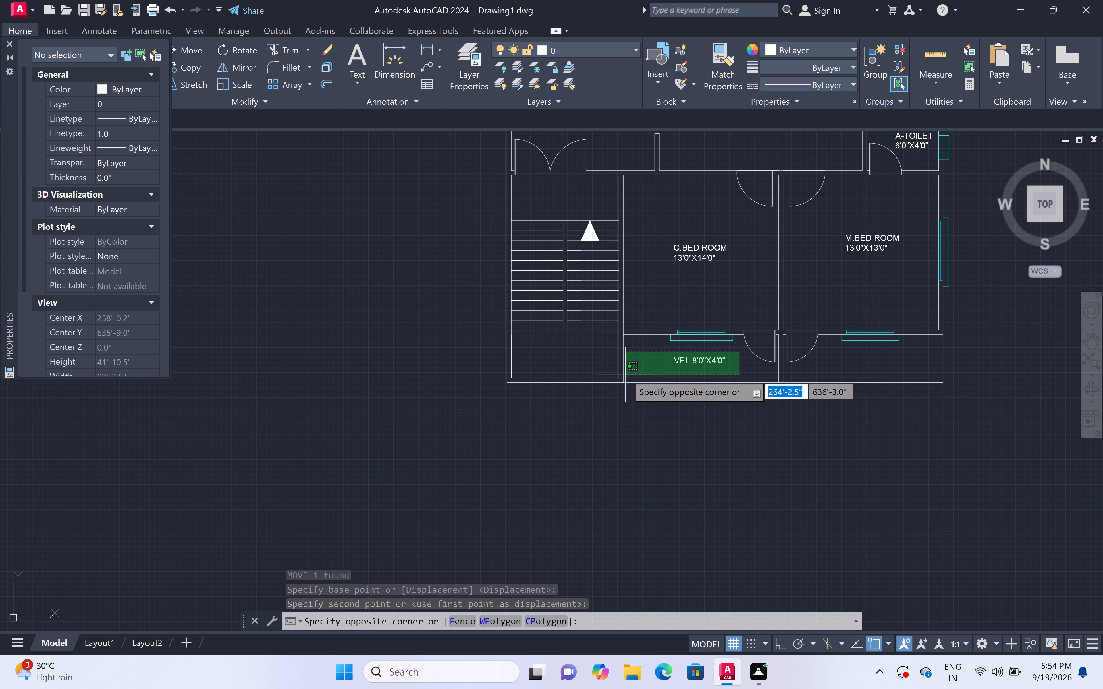
{"action": "left_click", "coordinate": [637, 372]}
{"action": "type", "text": "CO"}
{"action": "key", "text": "space"}
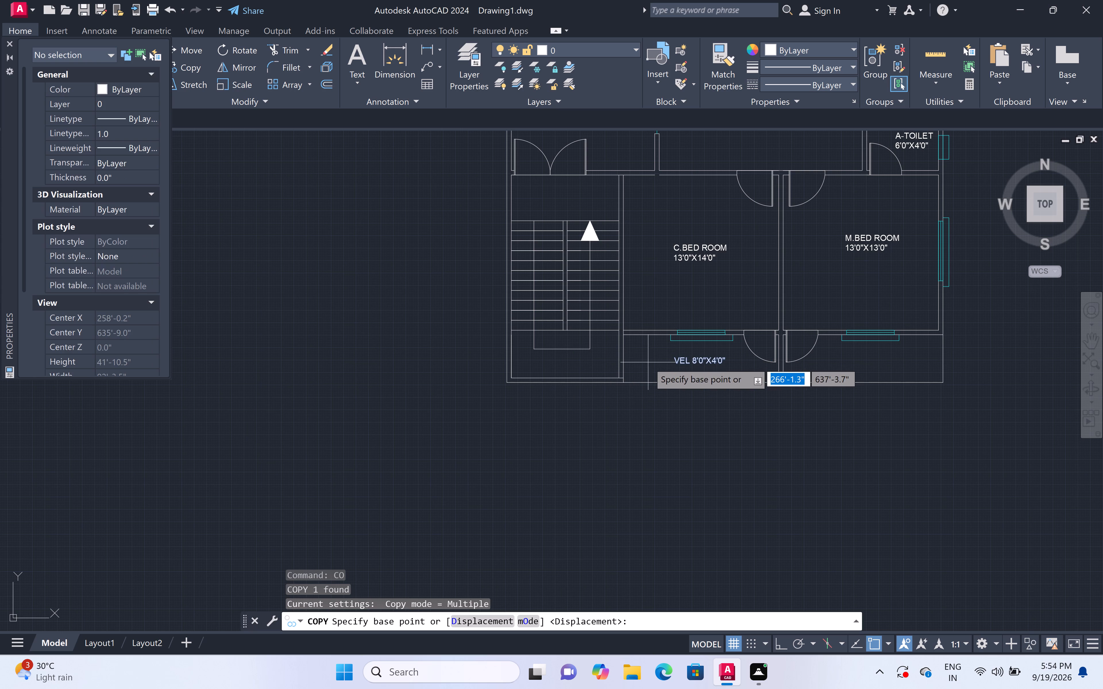
{"action": "left_click", "coordinate": [675, 366]}
{"action": "scroll", "coordinate": [854, 367], "scroll_direction": "up", "scroll_amount": 1}
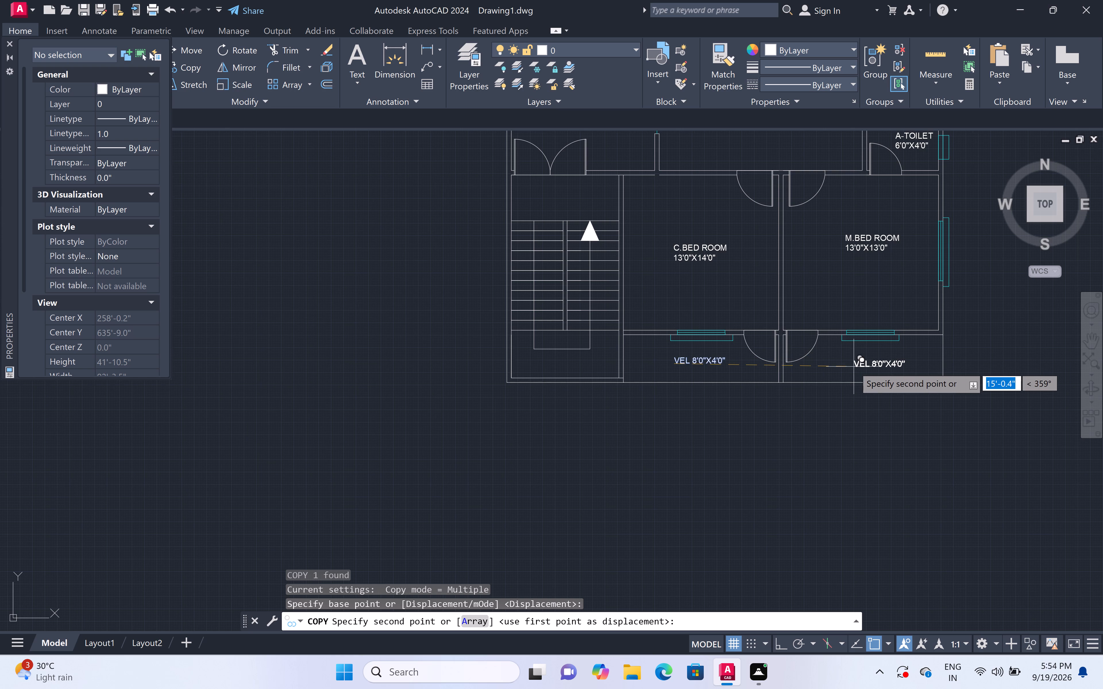
{"action": "scroll", "coordinate": [854, 367], "scroll_direction": "up", "scroll_amount": 1}
{"action": "scroll", "coordinate": [853, 367], "scroll_direction": "down", "scroll_amount": 1}
{"action": "middle_click_drag", "start_coordinate": [853, 367], "coordinate": [689, 399]}
{"action": "scroll", "coordinate": [689, 399], "scroll_direction": "up", "scroll_amount": 2}
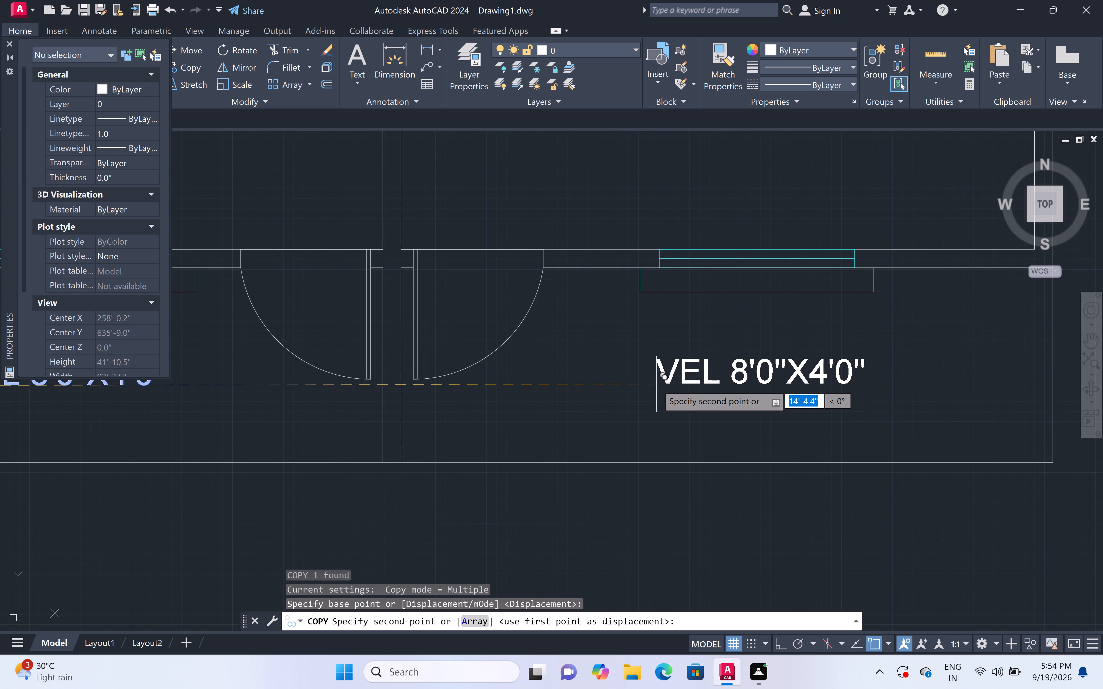
{"action": "scroll", "coordinate": [659, 384], "scroll_direction": "up", "scroll_amount": 2}
{"action": "triple_click", "coordinate": [667, 383]}
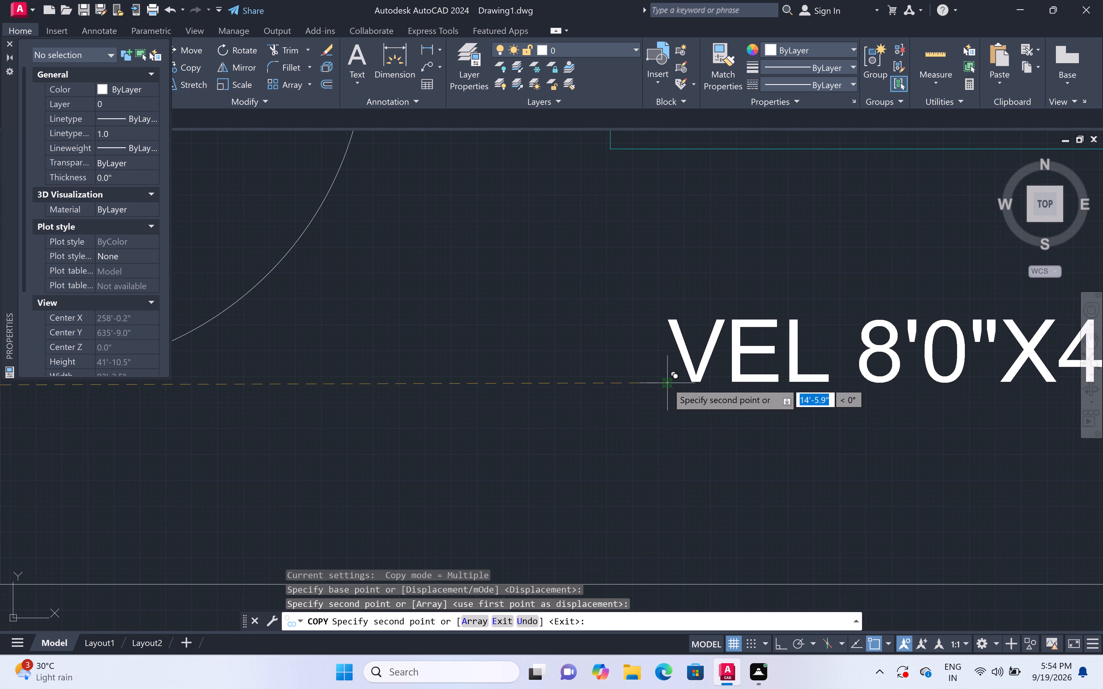
{"action": "scroll", "coordinate": [682, 369], "scroll_direction": "down", "scroll_amount": 5}
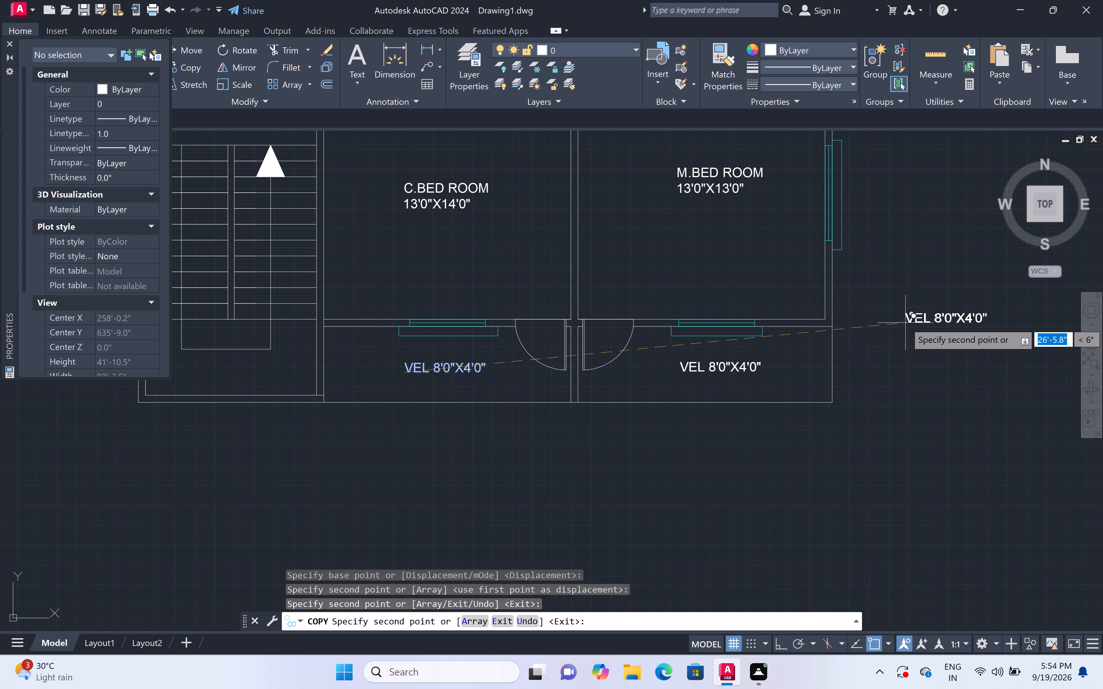
{"action": "key", "text": "Escape"}
Examine the whole floor plan to check the room names and dimensions.
{"action": "scroll", "coordinate": [905, 324], "scroll_direction": "down", "scroll_amount": 4}
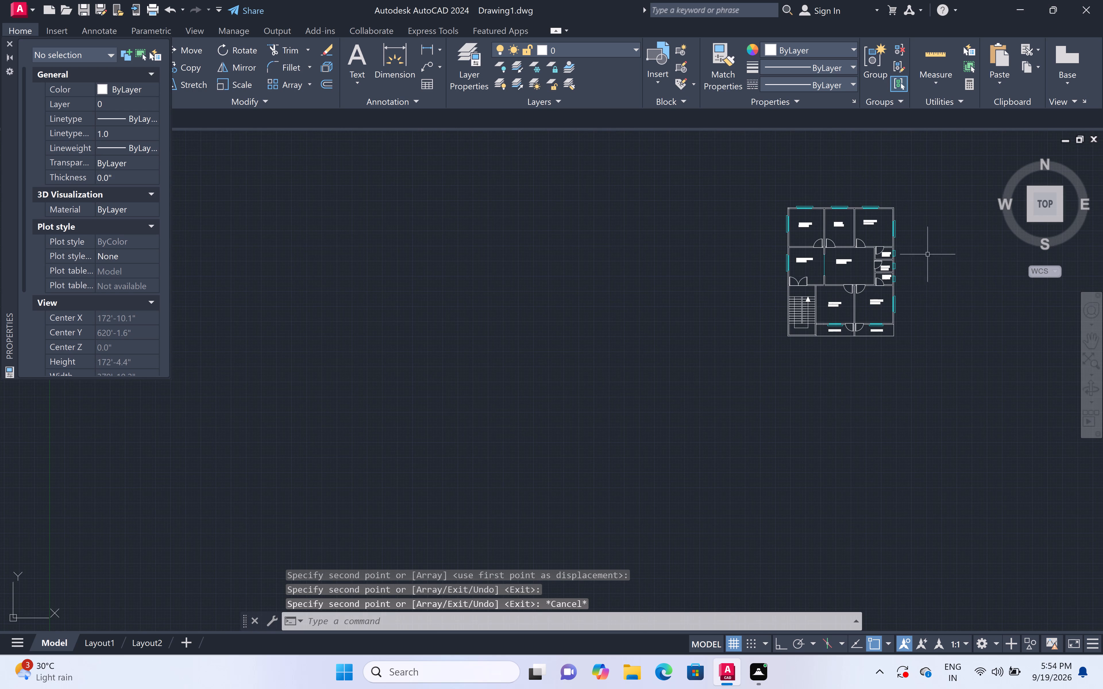
{"action": "scroll", "coordinate": [927, 248], "scroll_direction": "up", "scroll_amount": 2}
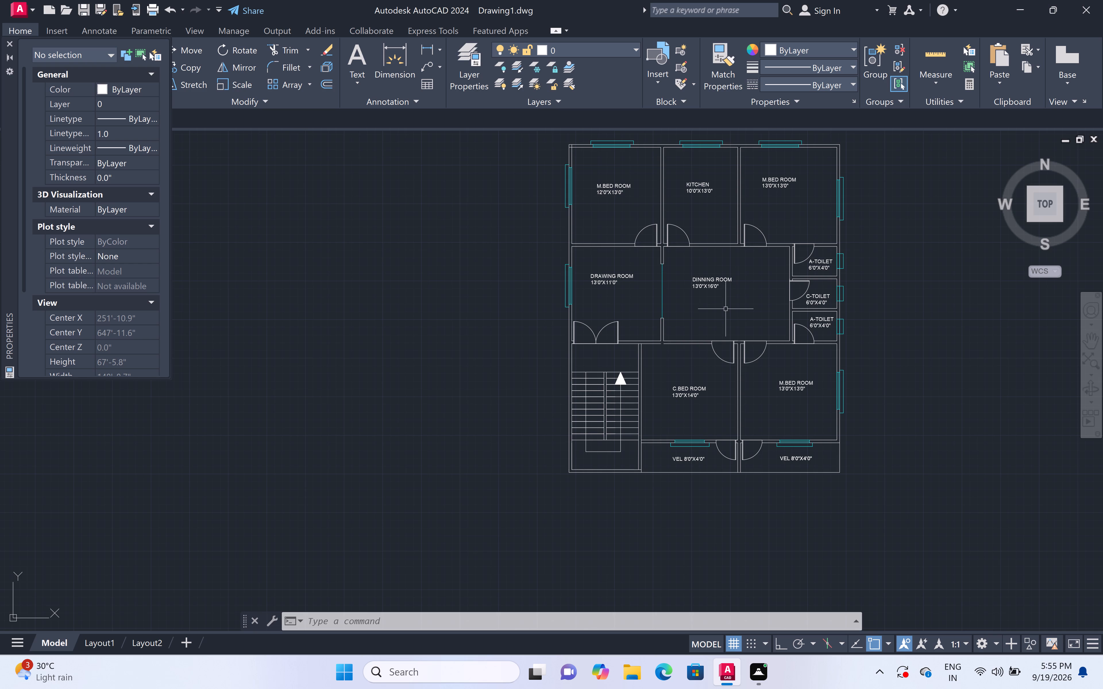
{"action": "scroll", "coordinate": [726, 309], "scroll_direction": "down", "scroll_amount": 3}
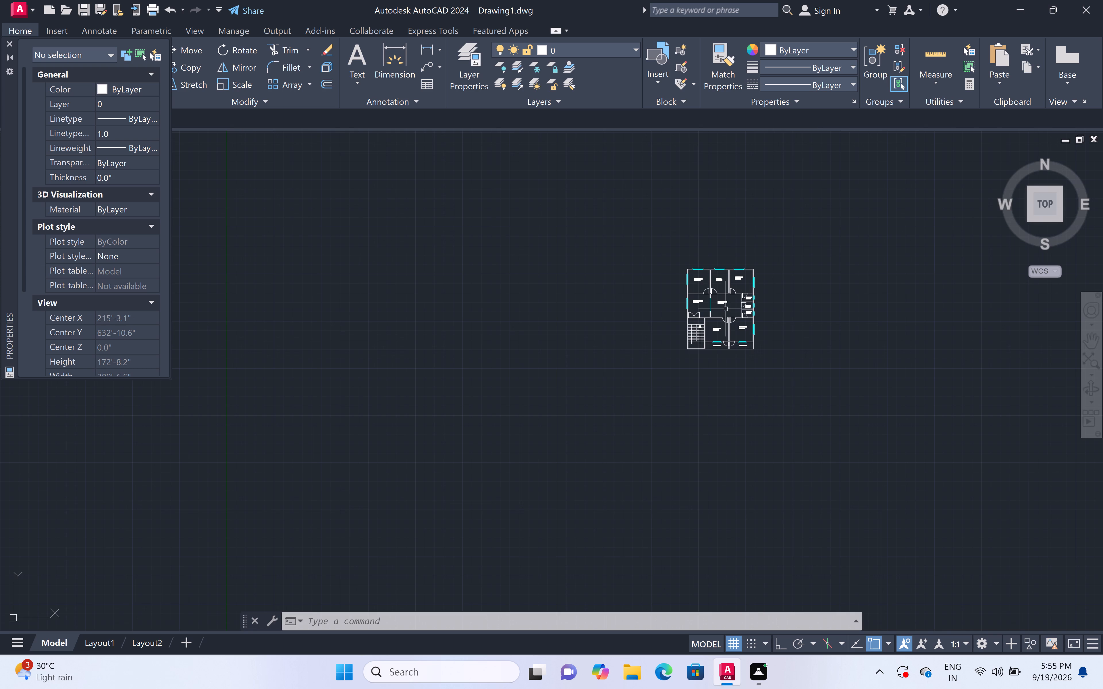
{"action": "scroll", "coordinate": [726, 309], "scroll_direction": "down", "scroll_amount": 2}
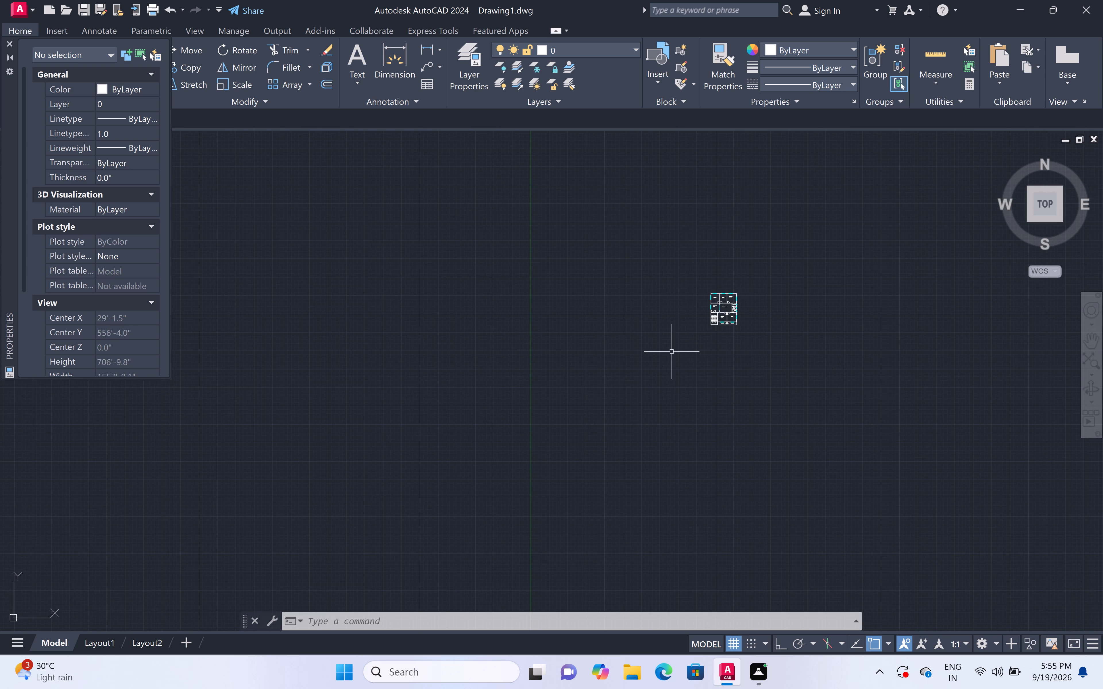
{"action": "scroll", "coordinate": [688, 336], "scroll_direction": "down", "scroll_amount": 1}
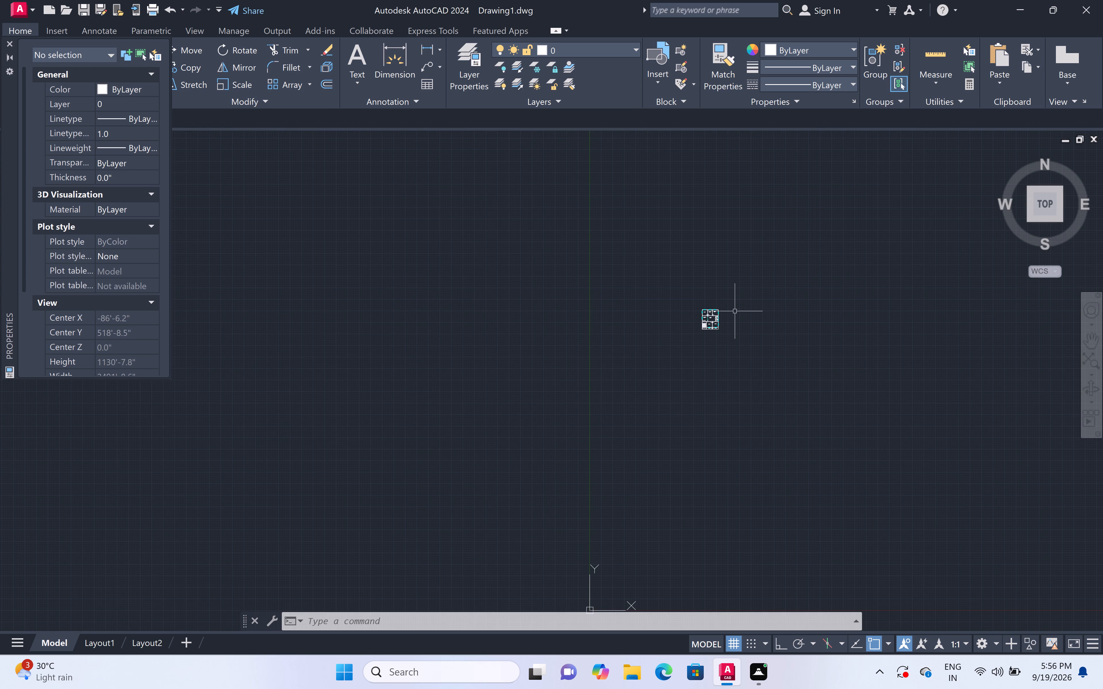
{"action": "scroll", "coordinate": [721, 319], "scroll_direction": "up", "scroll_amount": 5}
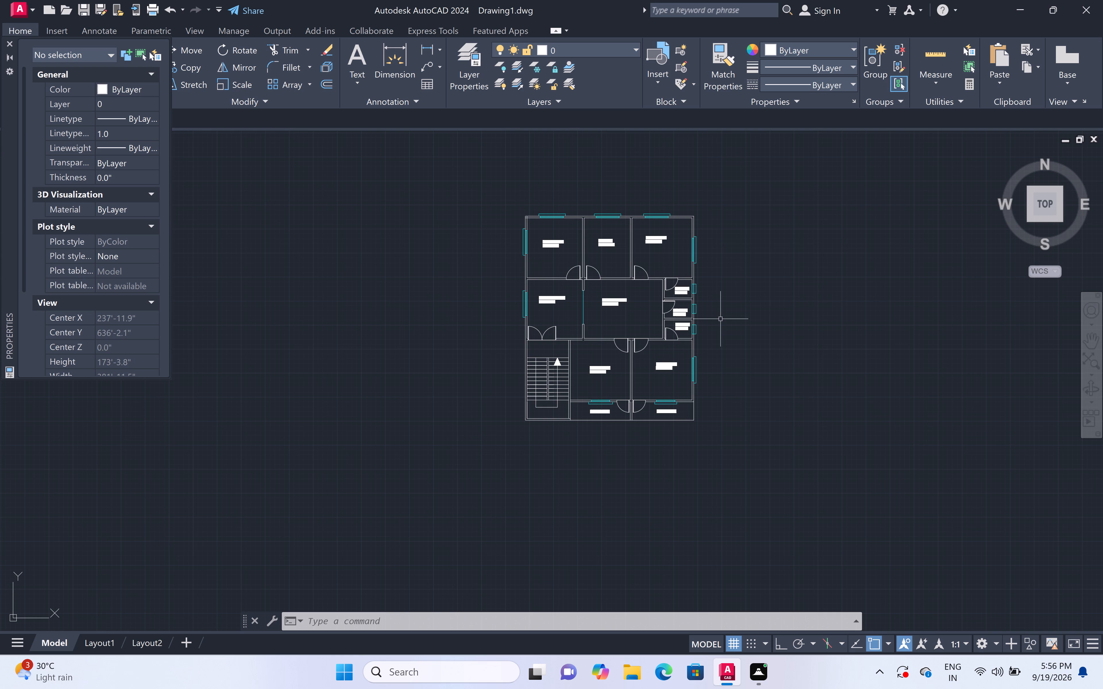
{"action": "scroll", "coordinate": [747, 306], "scroll_direction": "up", "scroll_amount": 1}
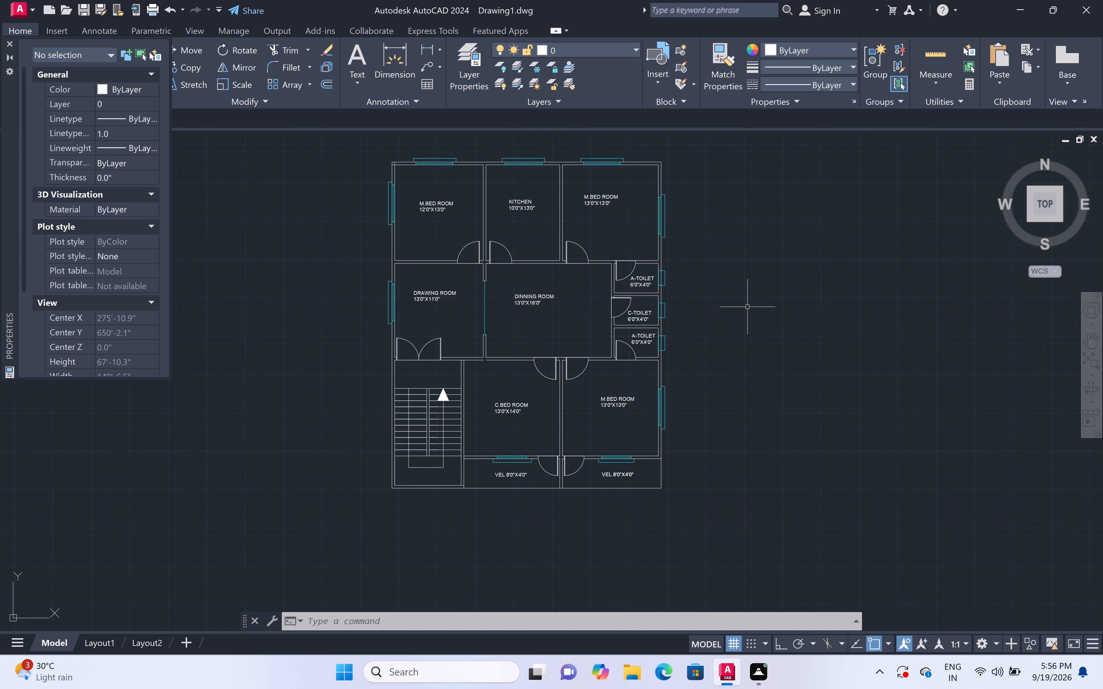
Set the Standard dimension style's primary units to Engineering format with 0'-0.0" precision.
{"action": "type", "text": "DIM"}
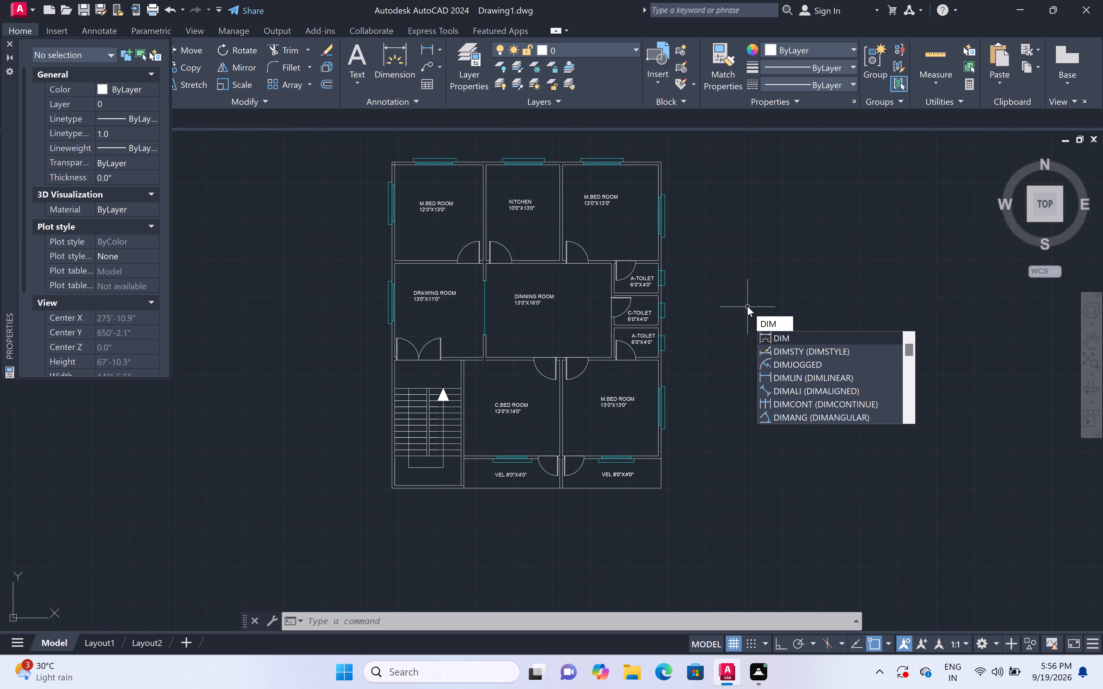
{"action": "triple_click", "coordinate": [832, 350]}
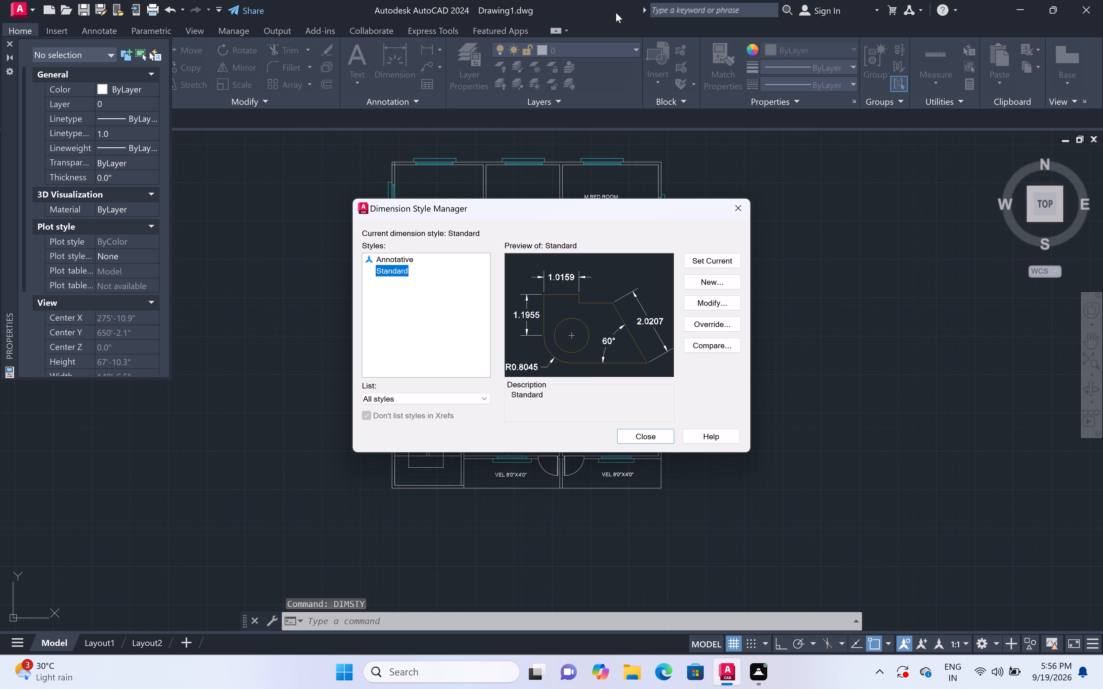
{"action": "left_click", "coordinate": [730, 297]}
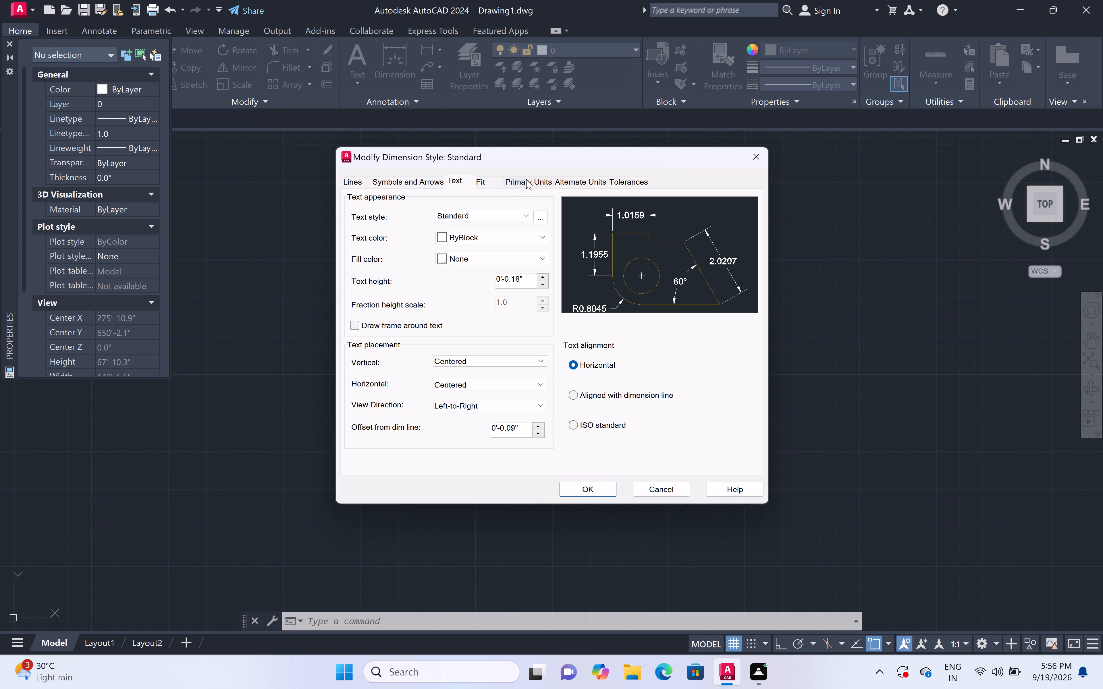
{"action": "left_click", "coordinate": [517, 177]}
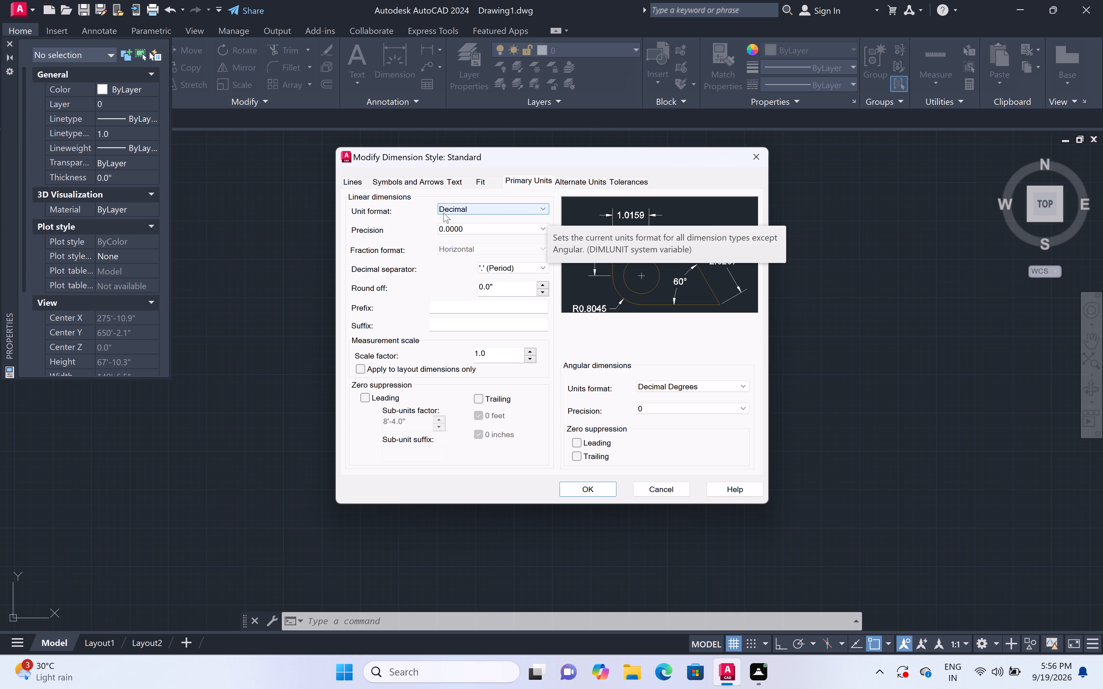
{"action": "left_click", "coordinate": [451, 207]}
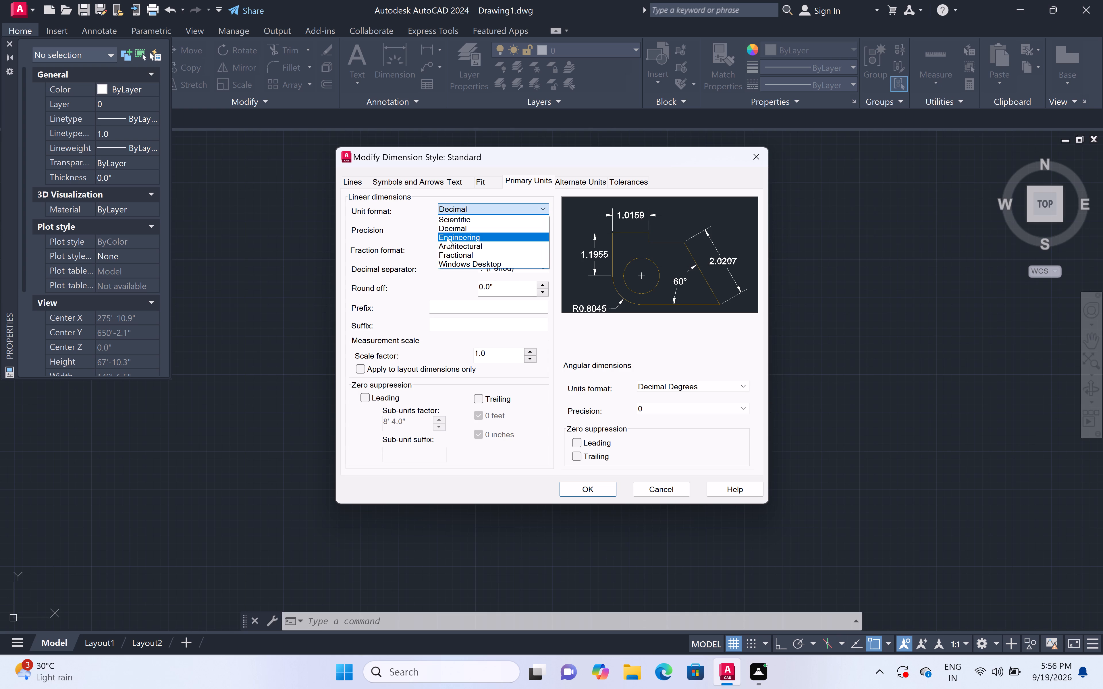
{"action": "left_click", "coordinate": [446, 238]}
{"action": "double_click", "coordinate": [491, 226]}
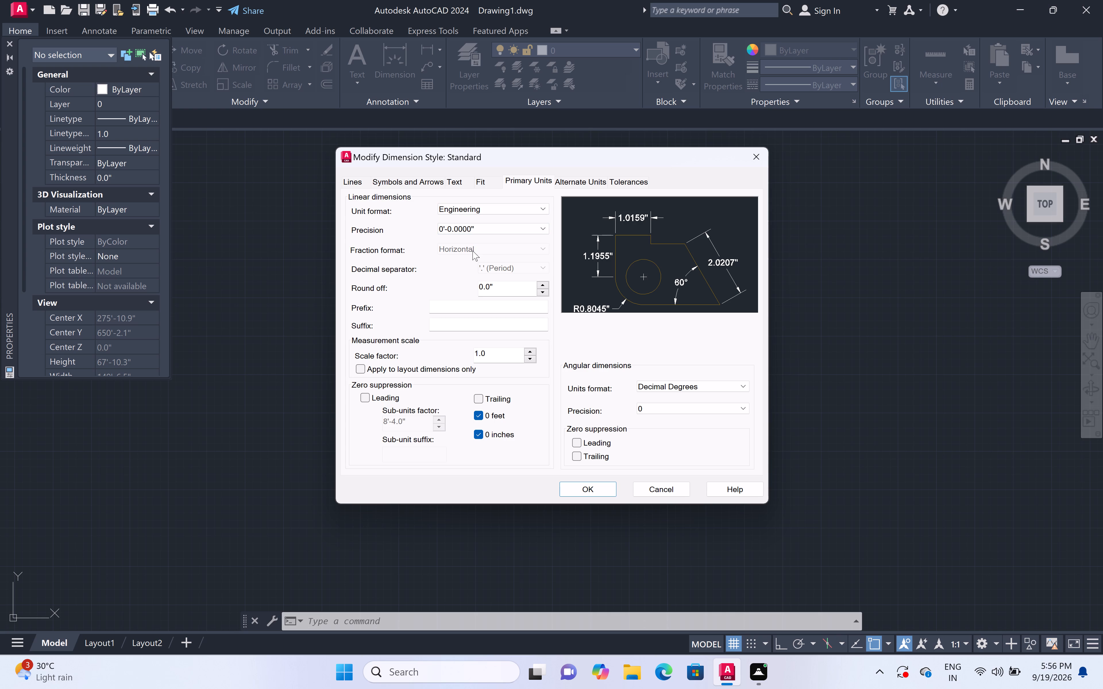
{"action": "left_click", "coordinate": [487, 230]}
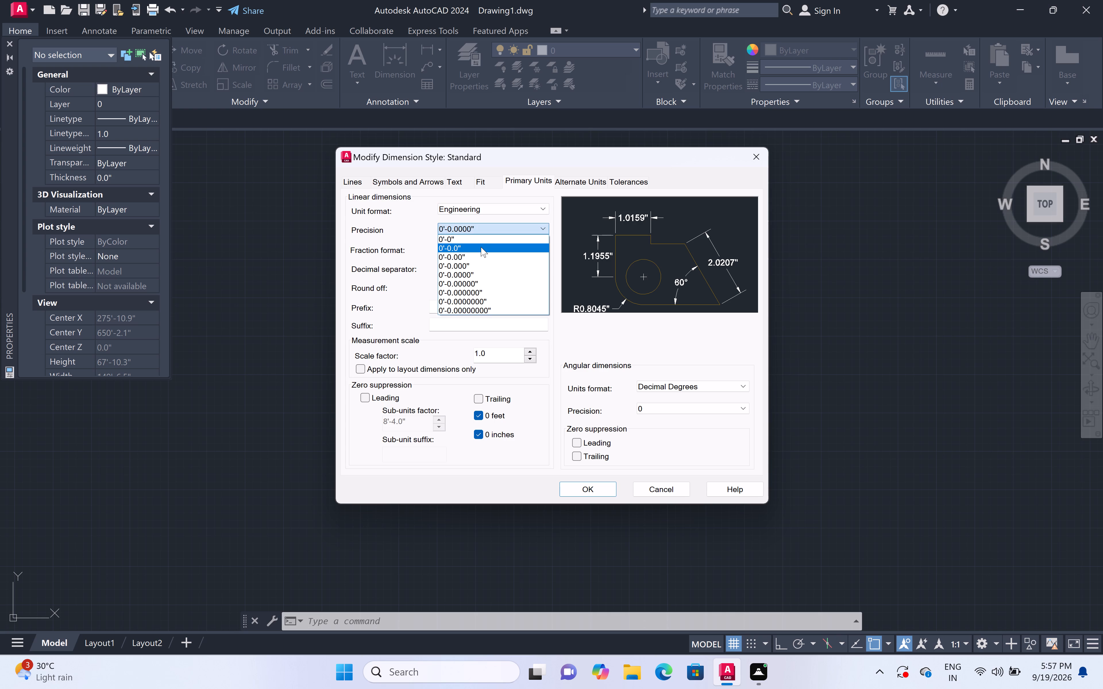
{"action": "left_click", "coordinate": [481, 247]}
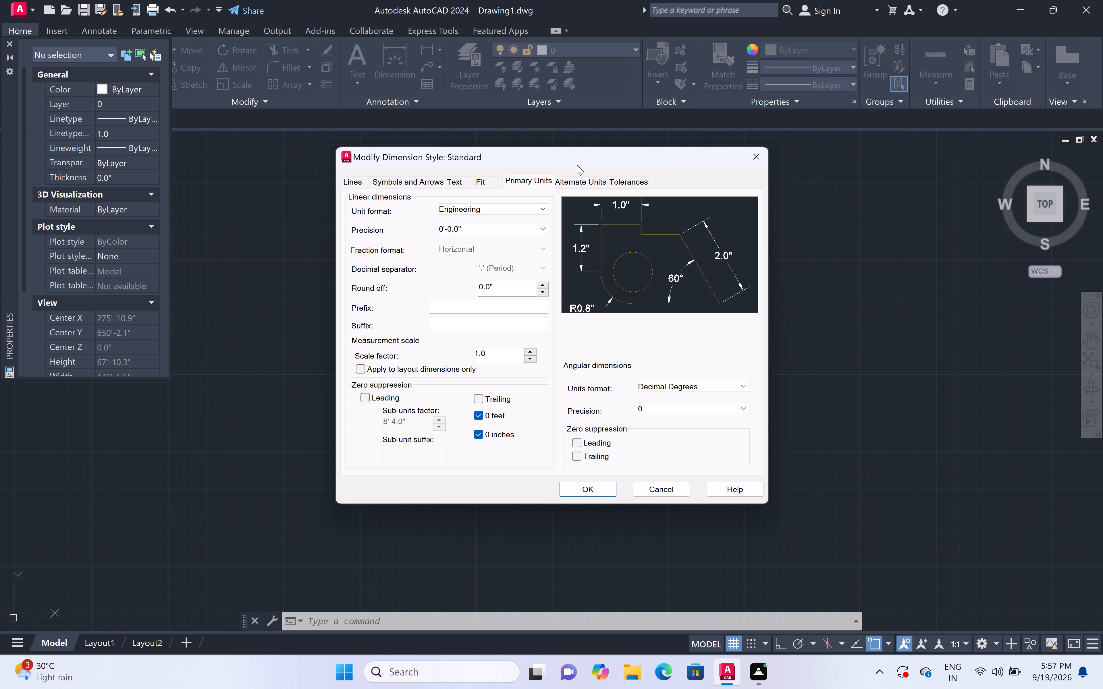
Set the Standard dimension style's text height to 6" and make the style current.
{"action": "left_click", "coordinate": [456, 178]}
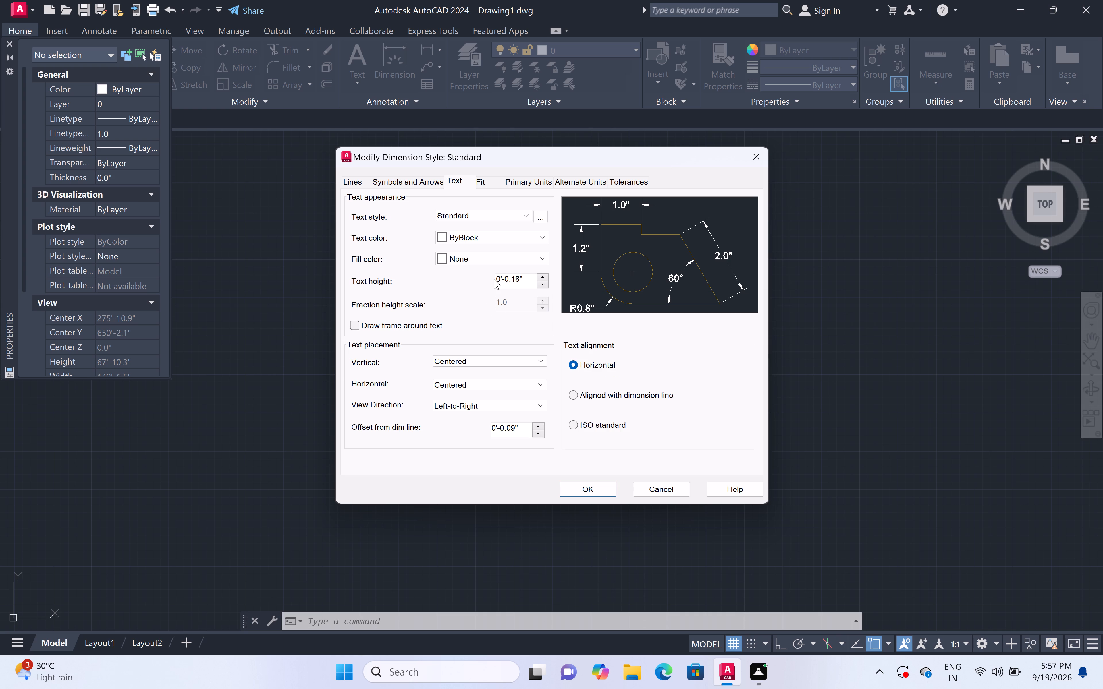
{"action": "left_click", "coordinate": [527, 278]}
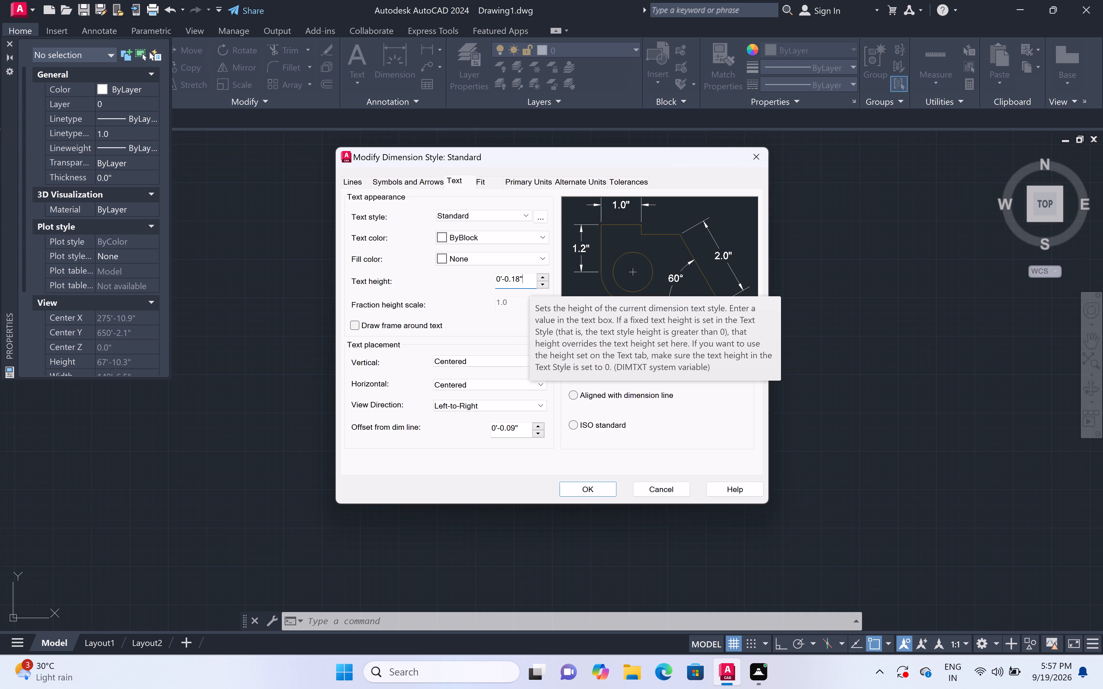
{"action": "key", "text": "BackSpace"}
{"action": "key", "text": "BackSpace"}
{"action": "key", "text": "BackSpace"}
{"action": "key", "text": "BackSpace"}
{"action": "key", "text": "BackSpace"}
{"action": "key", "text": "BackSpace"}
{"action": "key", "text": "BackSpace"}
{"action": "key", "text": "BackSpace"}
{"action": "key", "text": "BackSpace"}
{"action": "key", "text": "BackSpace"}
{"action": "key", "text": "BackSpace"}
{"action": "key", "text": "BackSpace"}
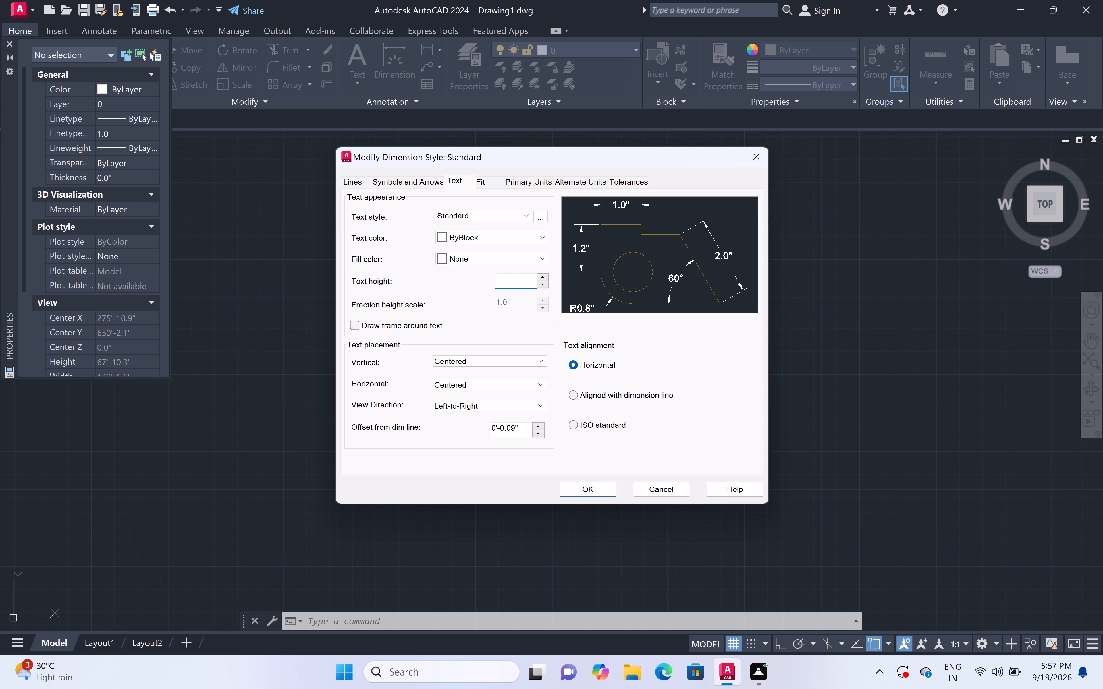
{"action": "type", "text": "6\""}
{"action": "left_click", "coordinate": [605, 486]}
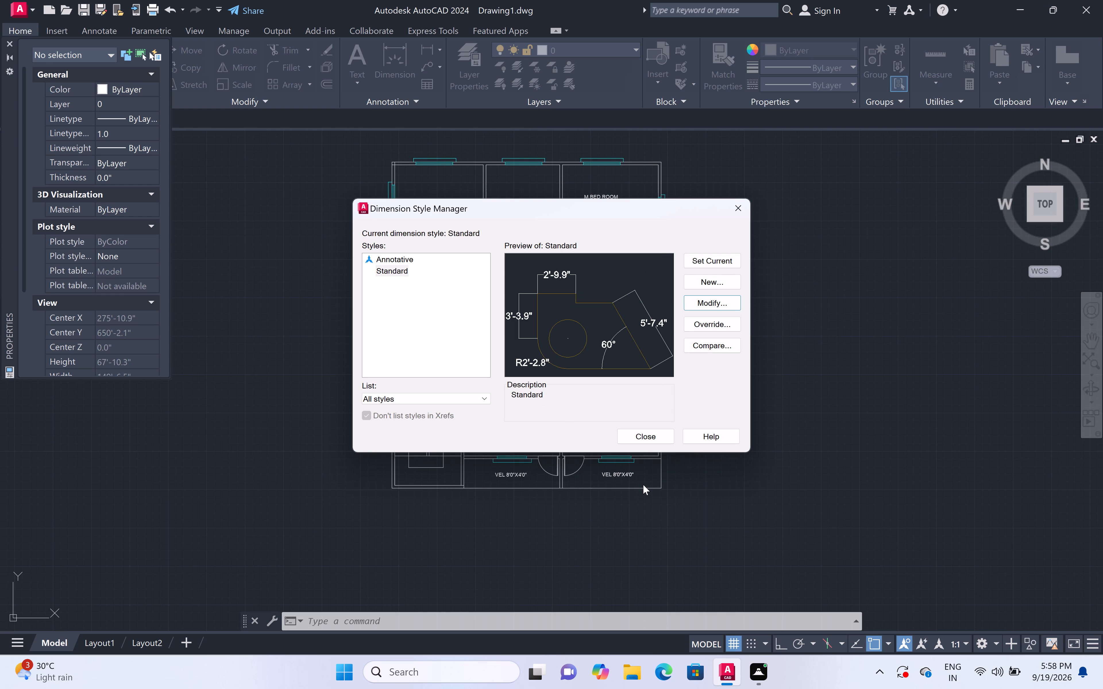
{"action": "left_click", "coordinate": [707, 260]}
{"action": "left_click", "coordinate": [655, 439]}
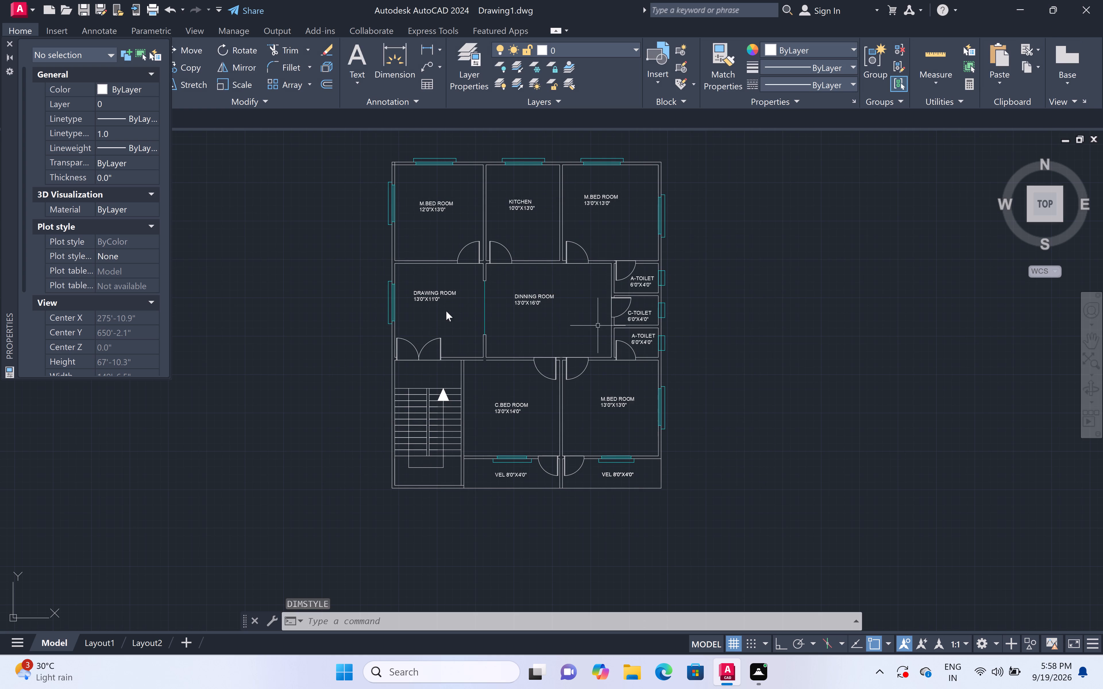
Add a two-line multiline text label, STAIRS over 8'0"X17'6", between the drawing room's double door and the staircase.
{"action": "scroll", "coordinate": [416, 371], "scroll_direction": "up", "scroll_amount": 2}
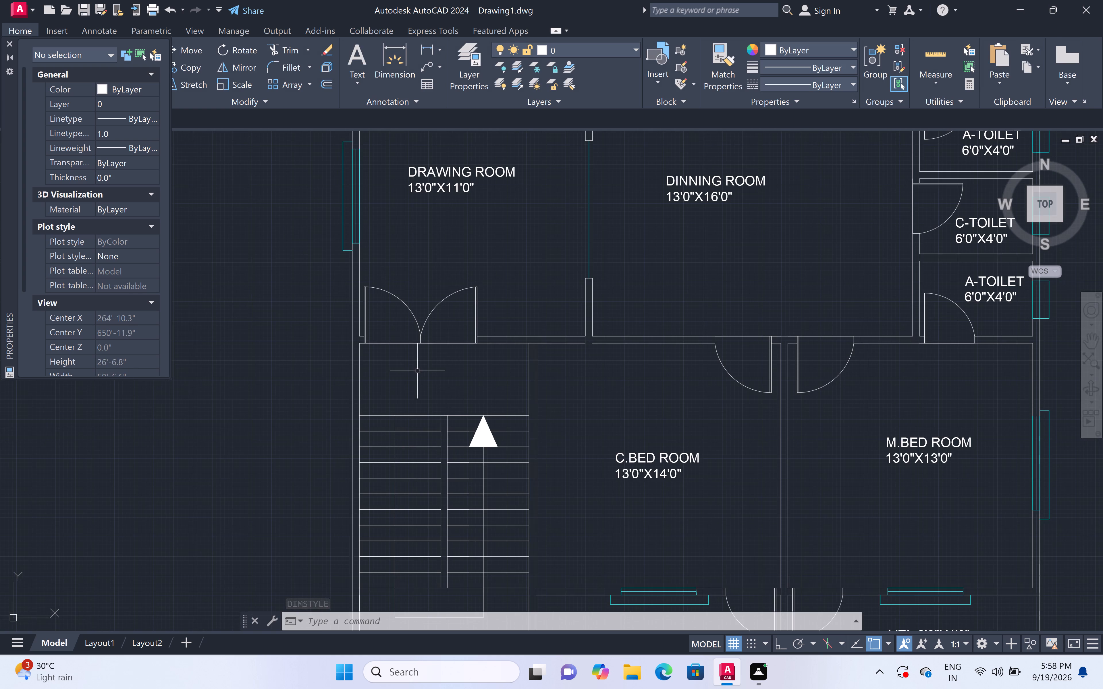
{"action": "type", "text": "MT"}
{"action": "key", "text": "space"}
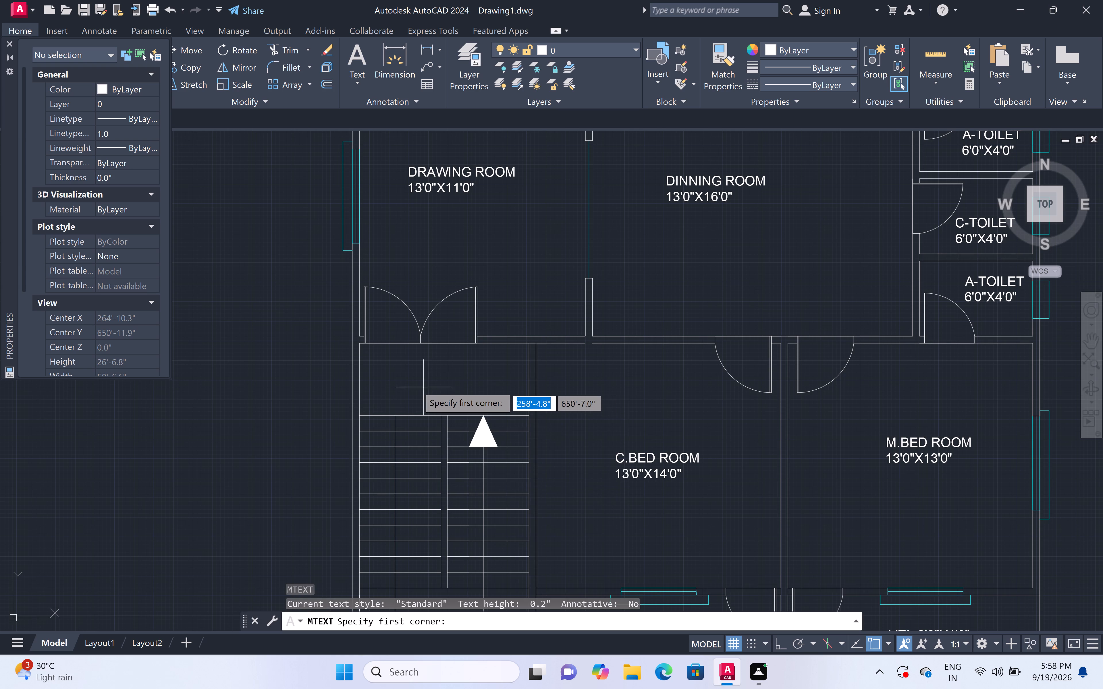
{"action": "scroll", "coordinate": [416, 384], "scroll_direction": "up", "scroll_amount": 1}
{"action": "scroll", "coordinate": [369, 342], "scroll_direction": "up", "scroll_amount": 1}
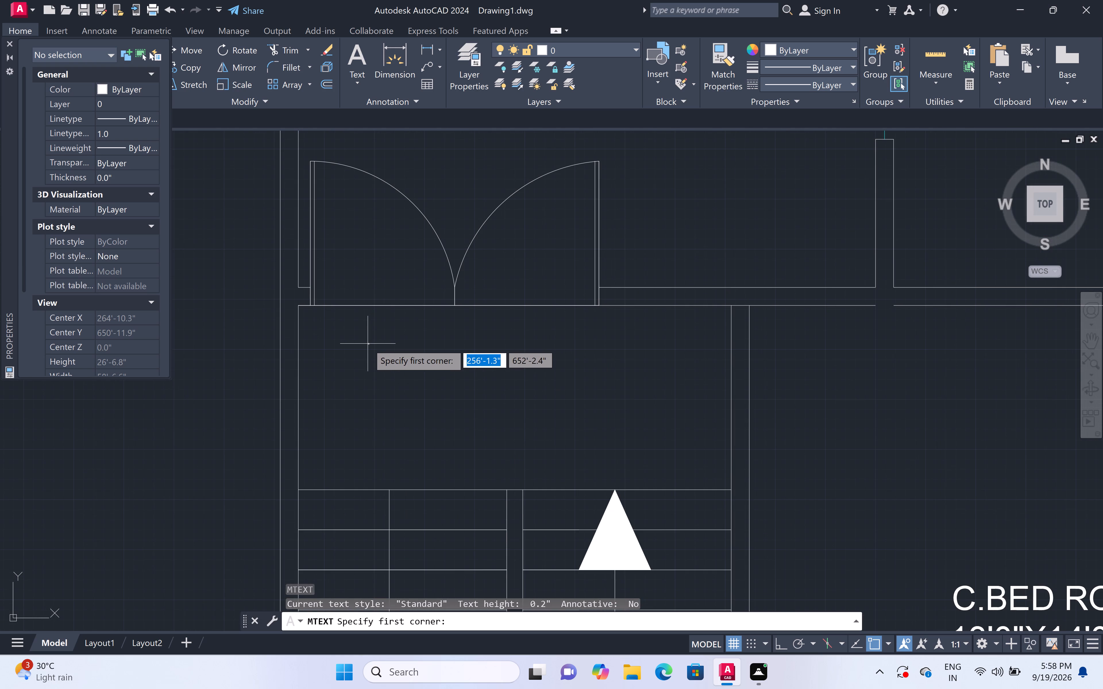
{"action": "left_click", "coordinate": [370, 351]}
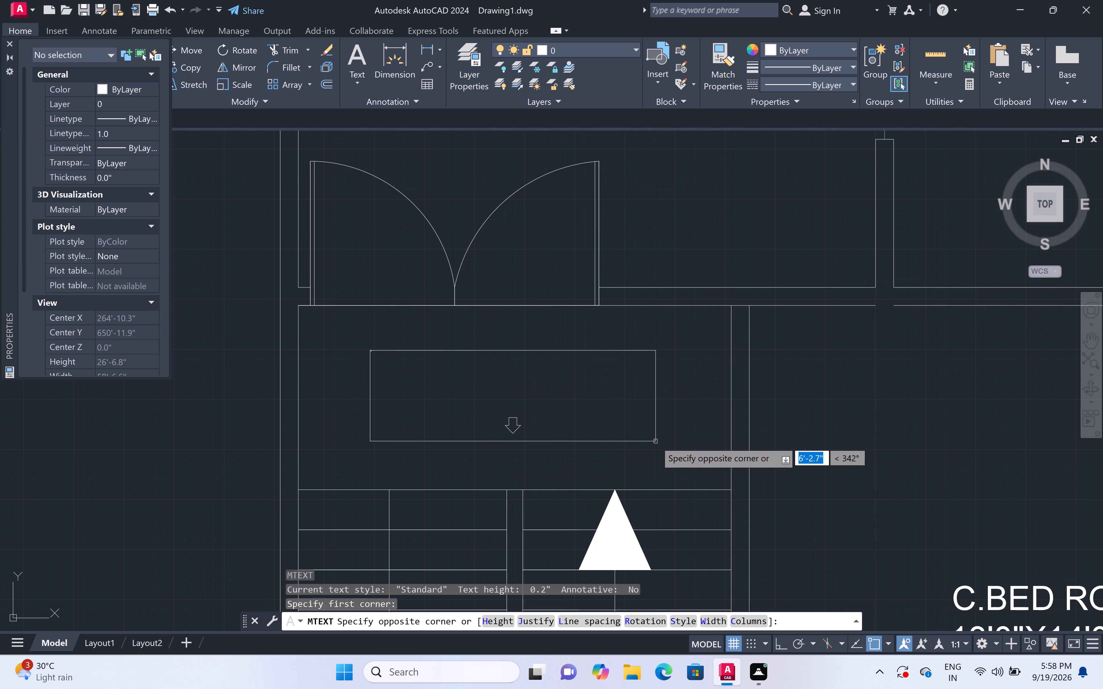
{"action": "left_click", "coordinate": [656, 441]}
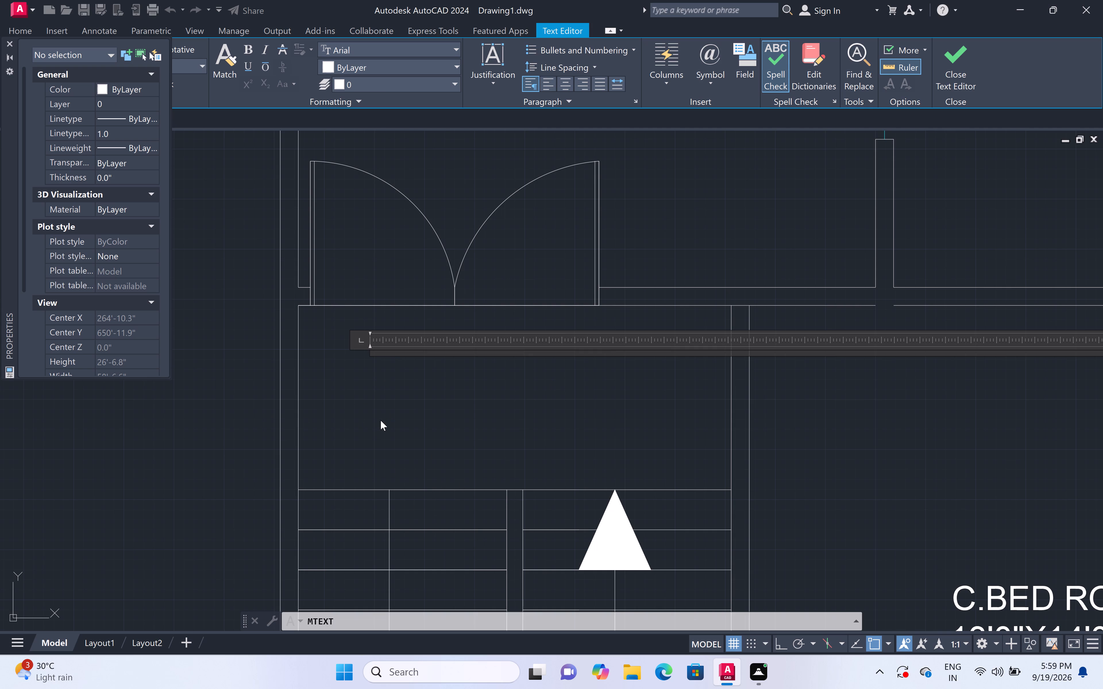
{"action": "key", "text": "space"}
{"action": "key", "text": "space"}
{"action": "key", "text": "space"}
{"action": "type", "text": "STAIE"}
{"action": "key", "text": "BackSpace"}
{"action": "type", "text": "RS"}
{"action": "key", "text": "Return"}
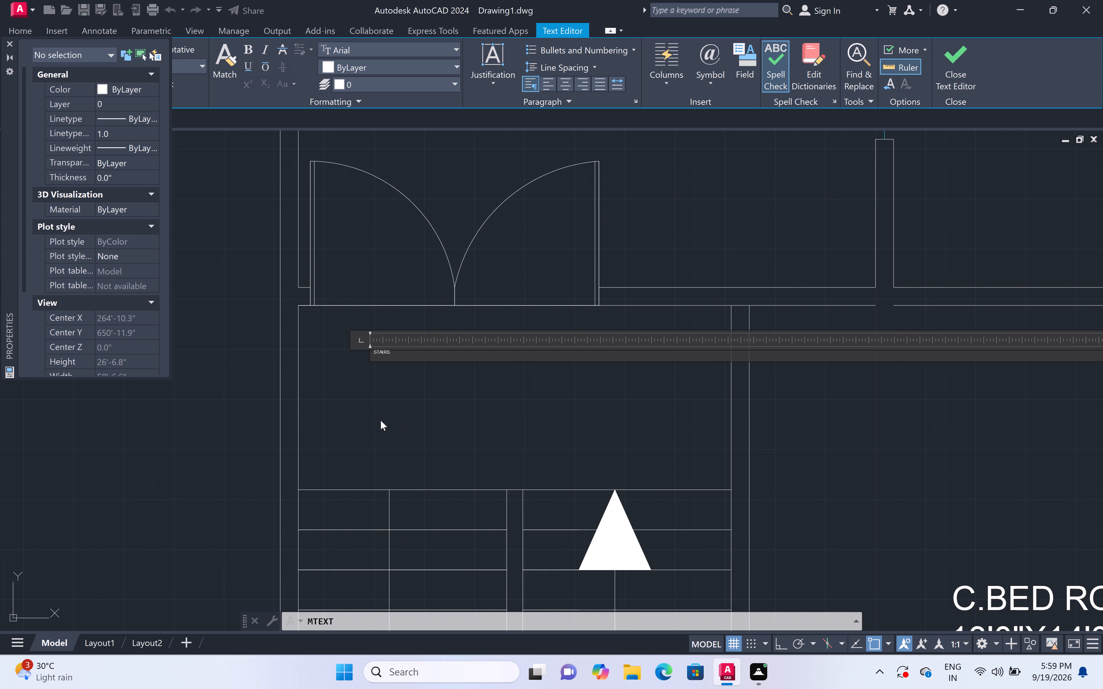
{"action": "type", "text": "8'0\""}
{"action": "key", "text": "x"}
{"action": "key", "text": "1"}
{"action": "type", "text": "7'"}
{"action": "type", "text": "6\""}
Reduce the indent before STAIRS to a single space and save the label text.
{"action": "scroll", "coordinate": [379, 347], "scroll_direction": "up", "scroll_amount": 4}
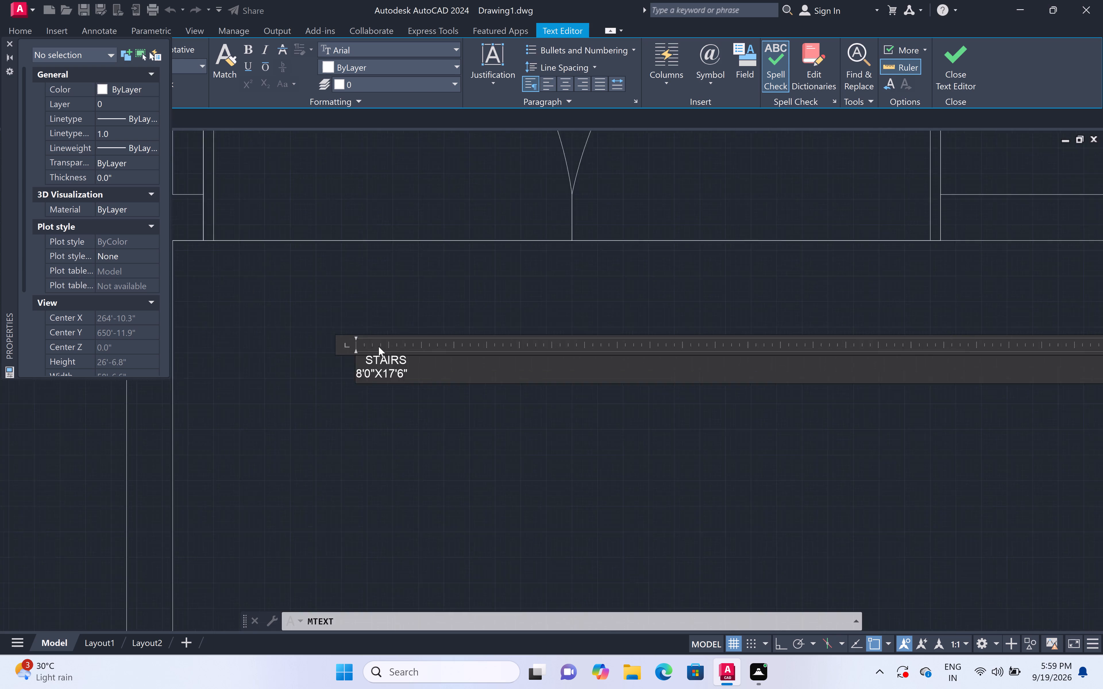
{"action": "left_click", "coordinate": [338, 380]}
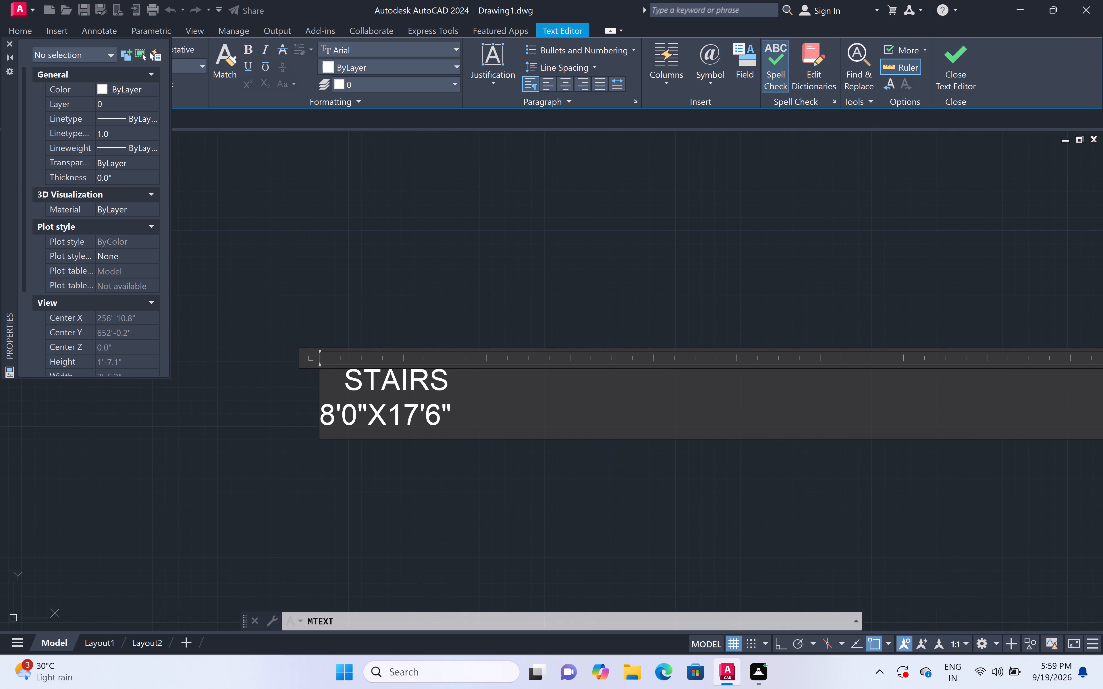
{"action": "key", "text": "space"}
{"action": "key", "text": "BackSpace"}
{"action": "key", "text": "BackSpace"}
{"action": "key", "text": "BackSpace"}
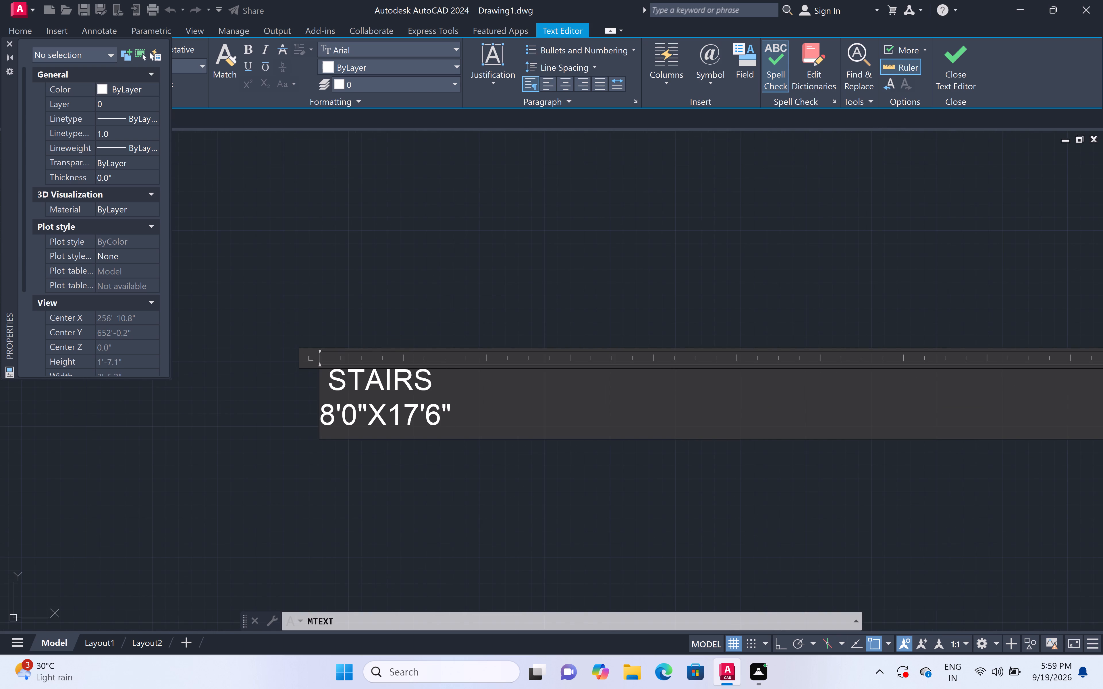
{"action": "key", "text": "Escape"}
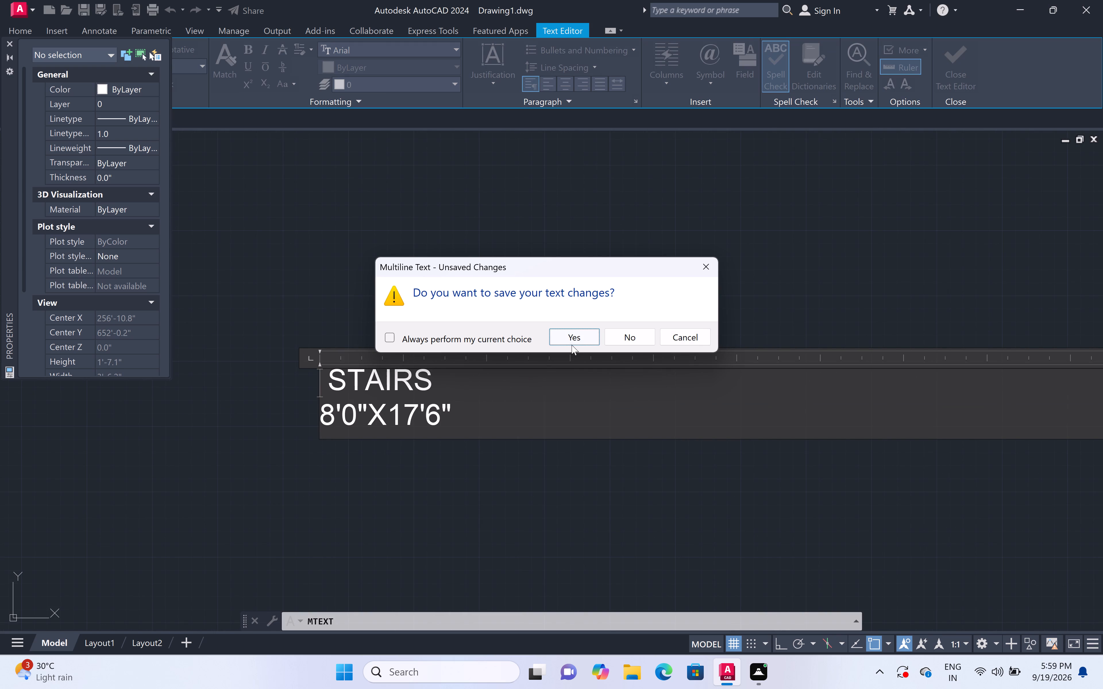
{"action": "triple_click", "coordinate": [573, 333]}
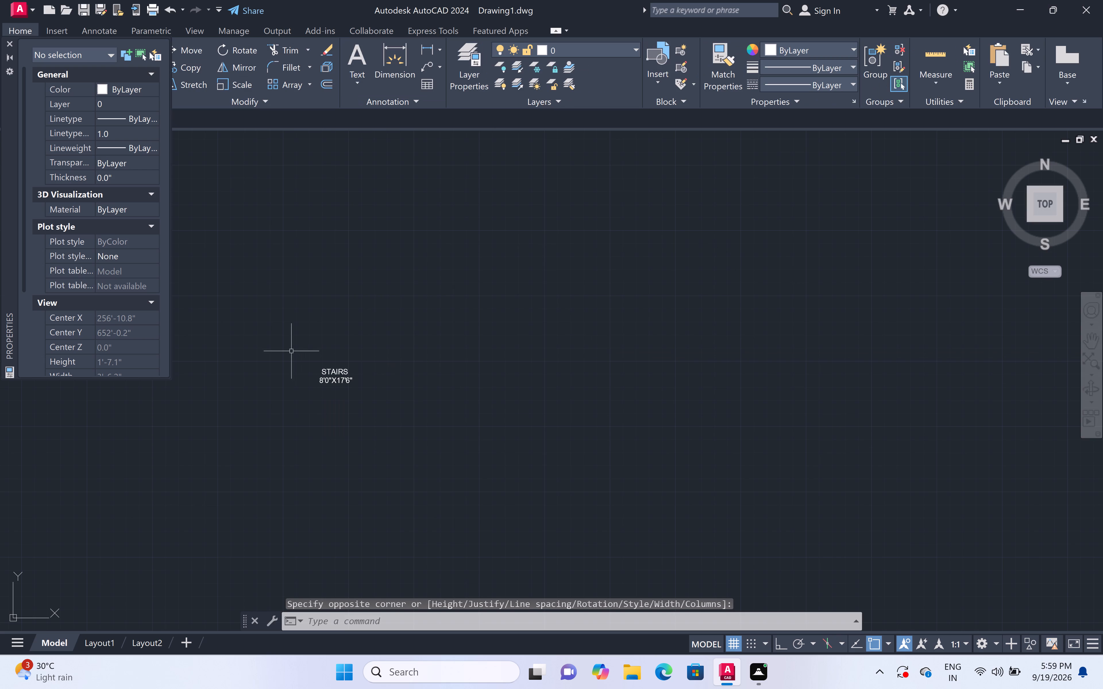
Set the STAIRS 8'0"X17'6" label's text height to 6".
{"action": "left_click", "coordinate": [248, 338]}
{"action": "left_click", "coordinate": [460, 509]}
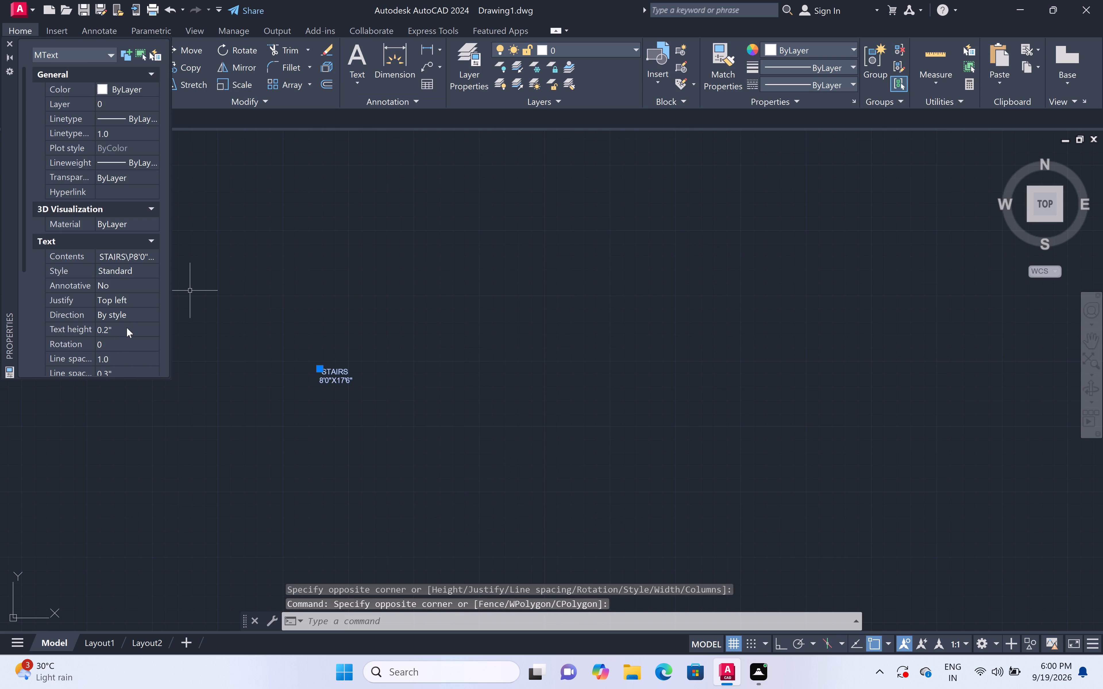
{"action": "left_click", "coordinate": [127, 328]}
{"action": "key", "text": "BackSpace"}
{"action": "key", "text": "BackSpace"}
{"action": "key", "text": "BackSpace"}
{"action": "key", "text": "BackSpace"}
{"action": "key", "text": "BackSpace"}
{"action": "key", "text": "BackSpace"}
{"action": "key", "text": "BackSpace"}
{"action": "key", "text": "BackSpace"}
{"action": "key", "text": "BackSpace"}
{"action": "key", "text": "BackSpace"}
{"action": "key", "text": "BackSpace"}
{"action": "key", "text": "BackSpace"}
{"action": "key", "text": "BackSpace"}
{"action": "key", "text": "BackSpace"}
{"action": "key", "text": "BackSpace"}
{"action": "key", "text": "BackSpace"}
{"action": "key", "text": "BackSpace"}
{"action": "key", "text": "BackSpace"}
{"action": "key", "text": "BackSpace"}
{"action": "key", "text": "BackSpace"}
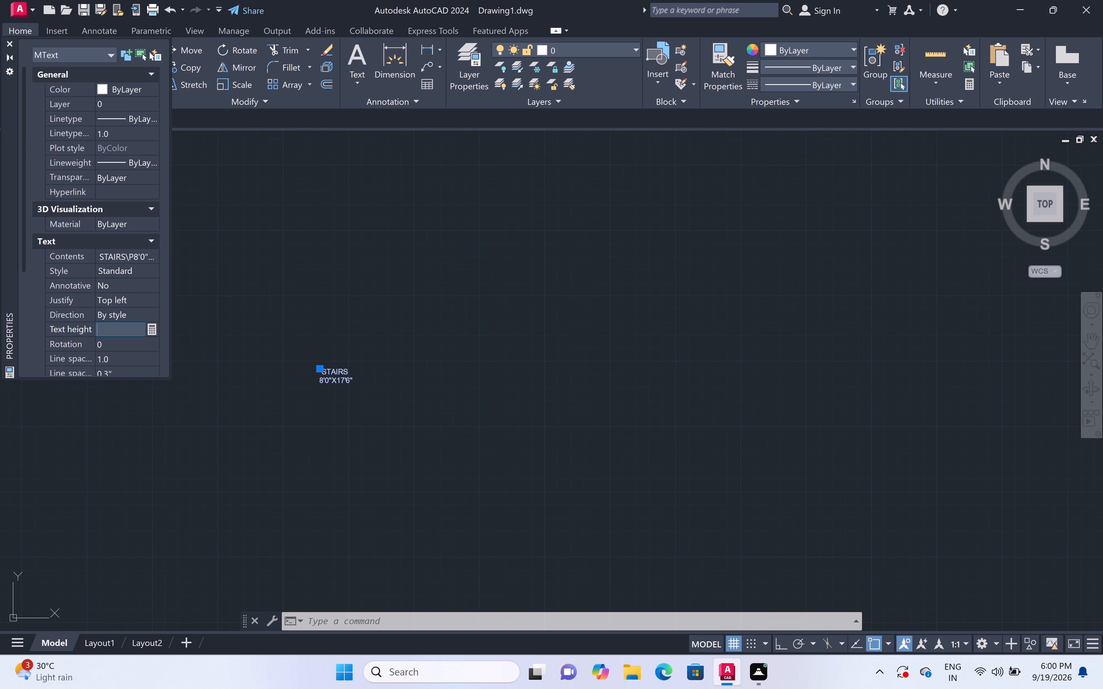
{"action": "type", "text": "6\""}
{"action": "left_click", "coordinate": [385, 480]}
{"action": "scroll", "coordinate": [385, 480], "scroll_direction": "down", "scroll_amount": 5}
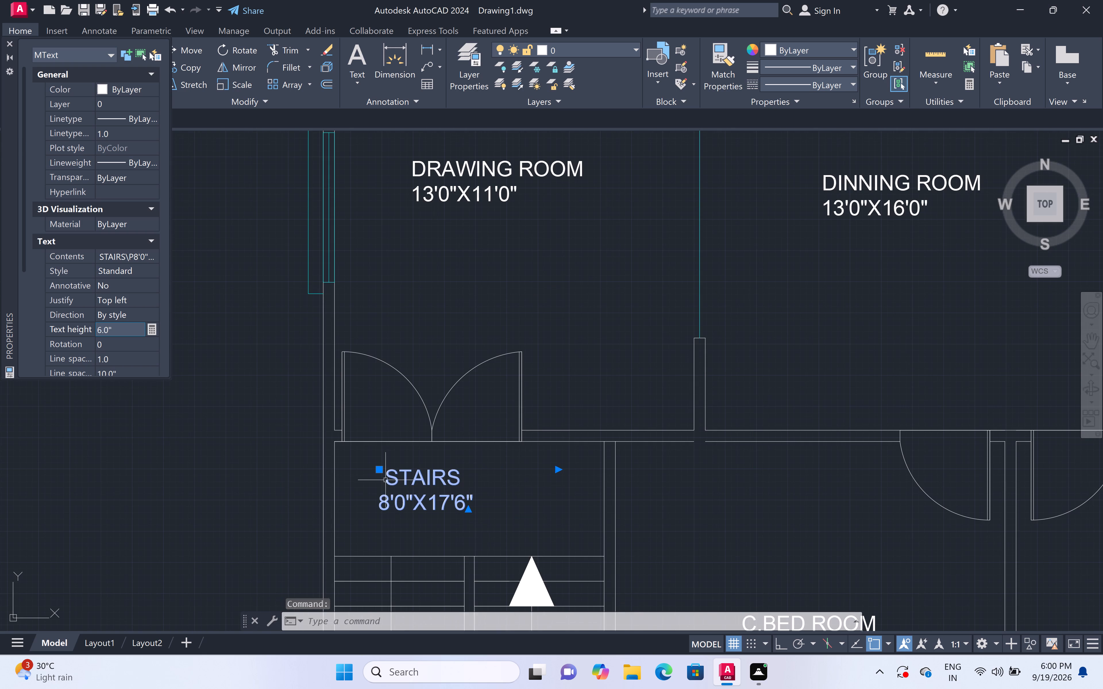
{"action": "key", "text": "Escape"}
Move the STAIRS label about 1'-1.5" to the right within the space above the staircase.
{"action": "scroll", "coordinate": [383, 520], "scroll_direction": "up", "scroll_amount": 2}
{"action": "scroll", "coordinate": [388, 515], "scroll_direction": "down", "scroll_amount": 3}
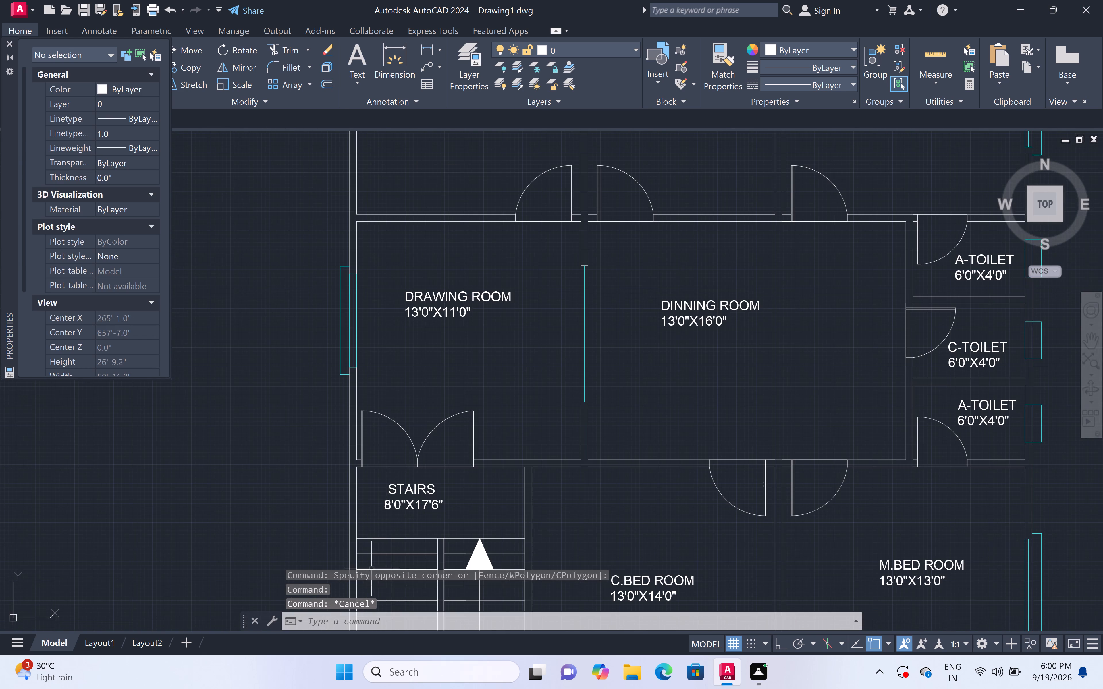
{"action": "scroll", "coordinate": [416, 560], "scroll_direction": "up", "scroll_amount": 3}
{"action": "scroll", "coordinate": [416, 543], "scroll_direction": "down", "scroll_amount": 1}
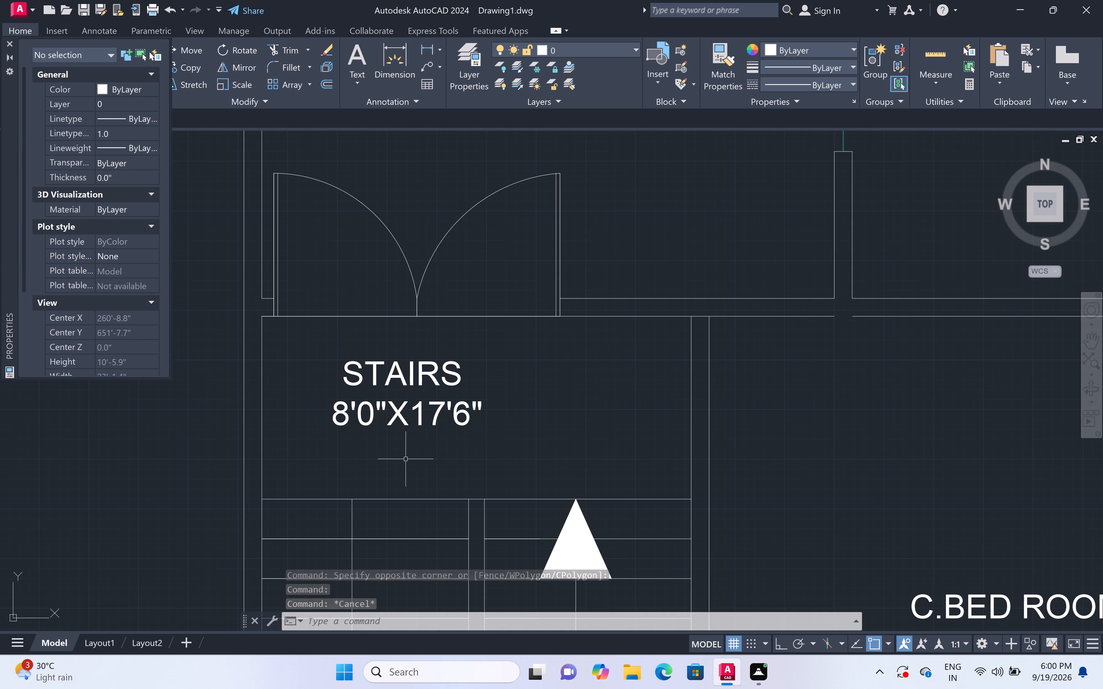
{"action": "left_click", "coordinate": [398, 412]}
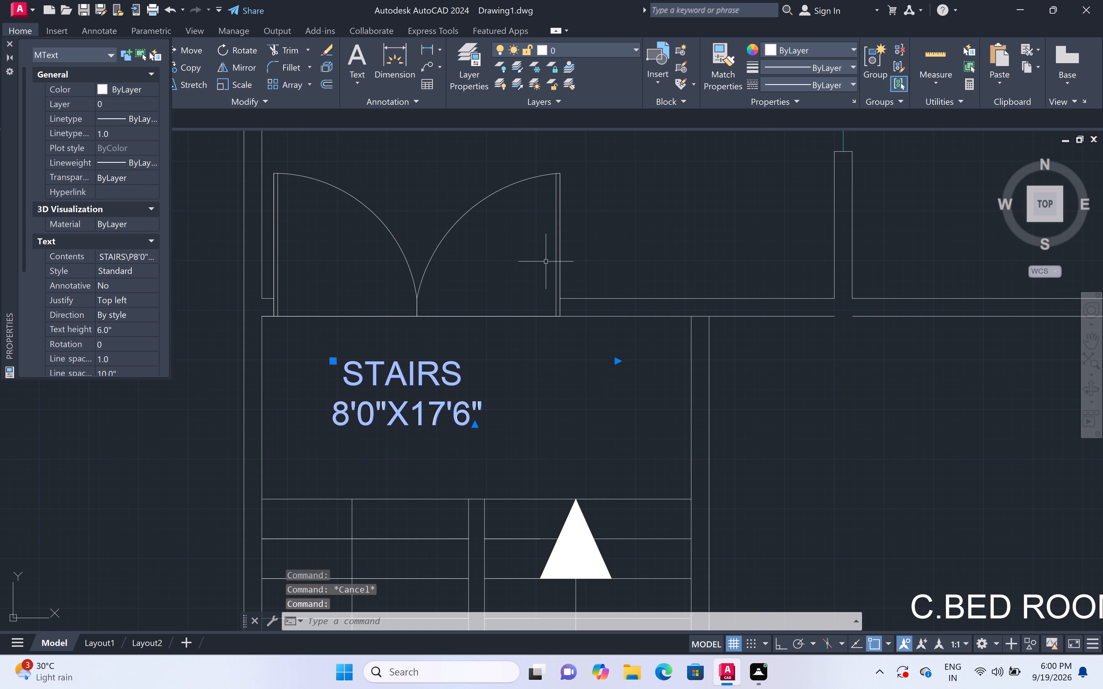
{"action": "type", "text": "M"}
{"action": "key", "text": "space"}
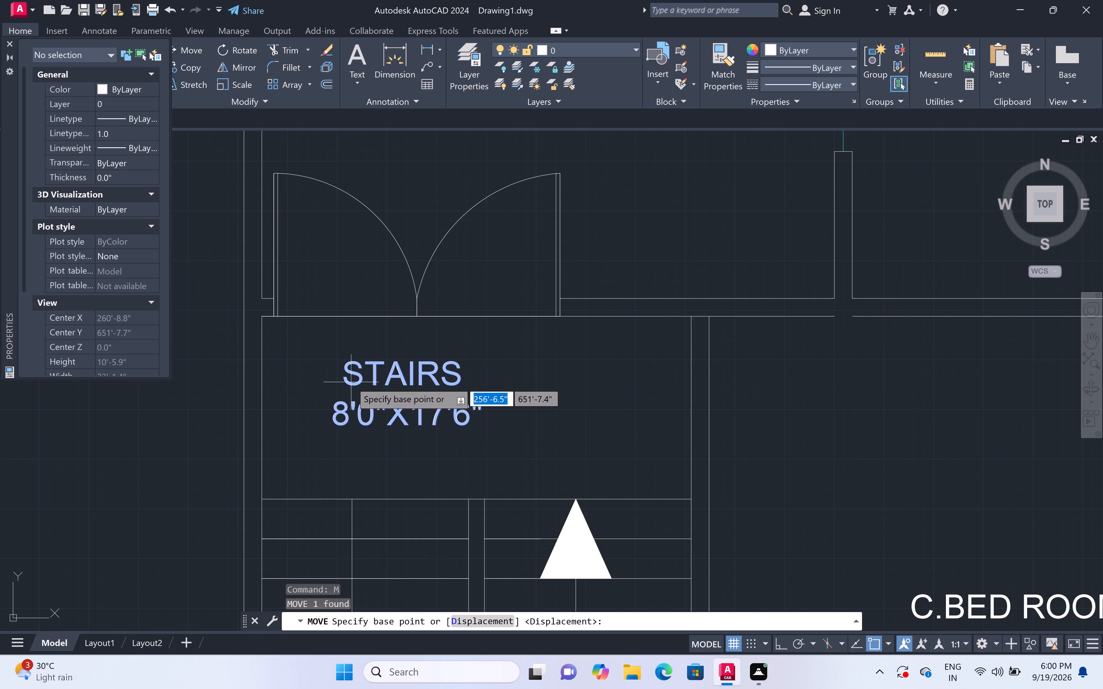
{"action": "left_click", "coordinate": [333, 426]}
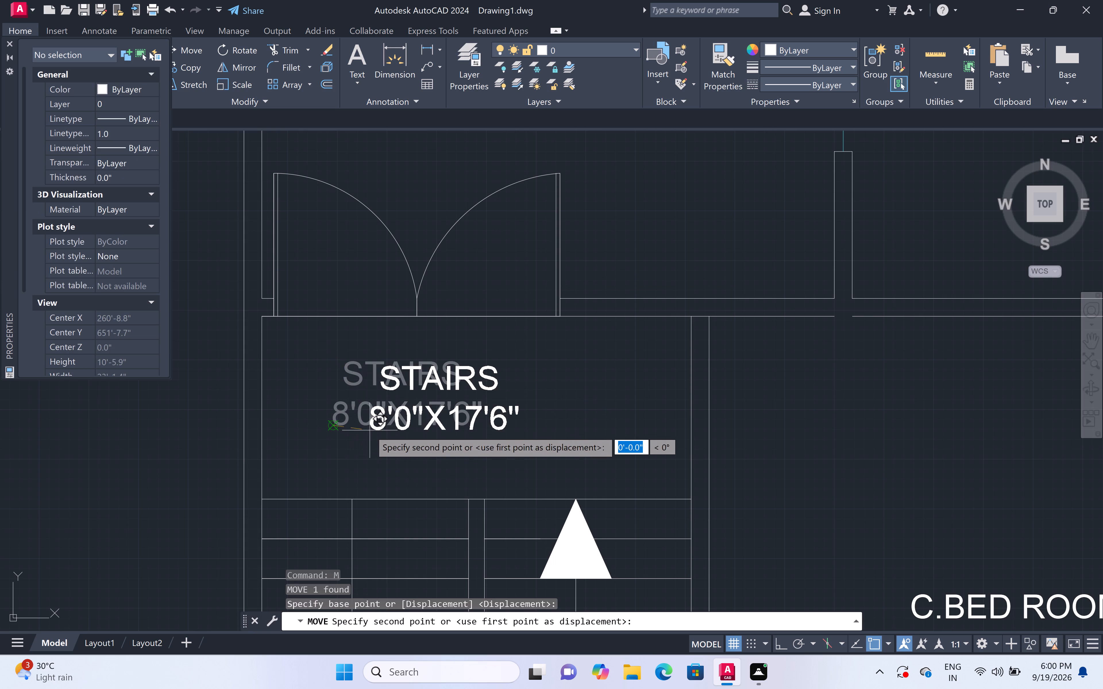
{"action": "scroll", "coordinate": [386, 428], "scroll_direction": "up", "scroll_amount": 4}
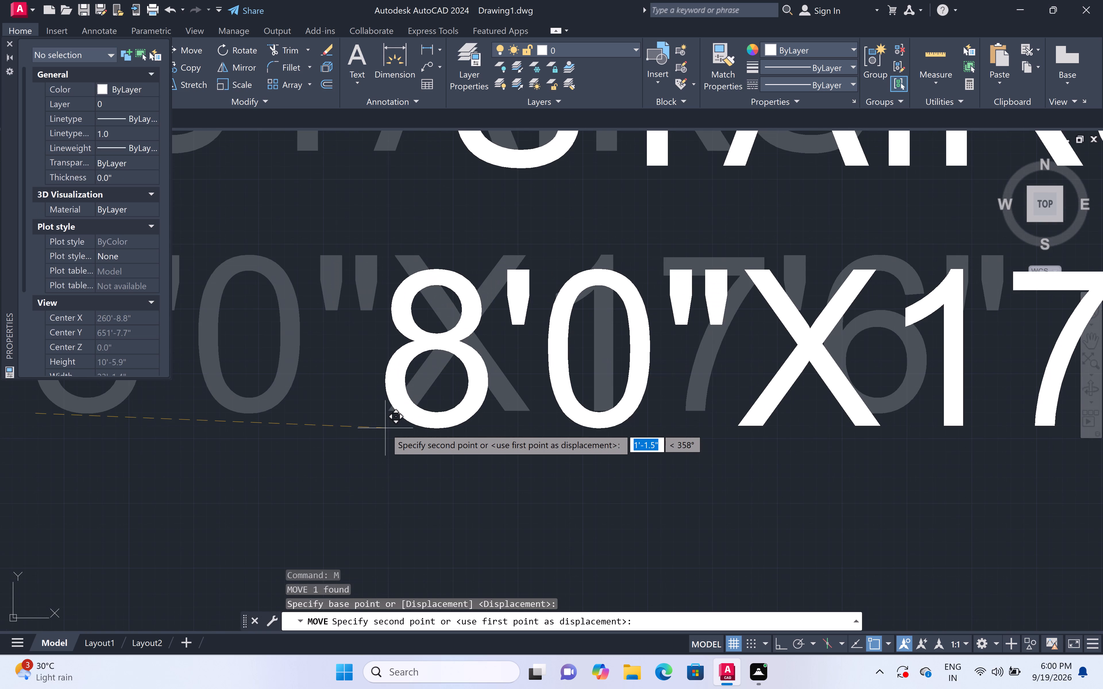
{"action": "scroll", "coordinate": [385, 428], "scroll_direction": "up", "scroll_amount": 1}
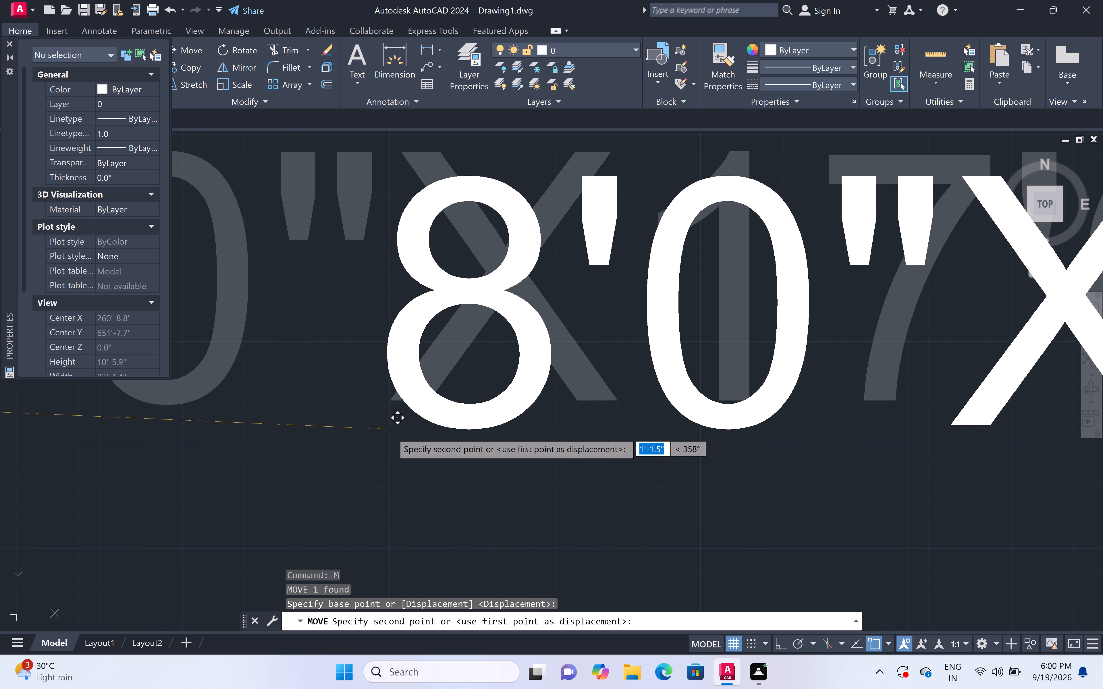
{"action": "left_click", "coordinate": [391, 432]}
{"action": "scroll", "coordinate": [395, 425], "scroll_direction": "down", "scroll_amount": 6}
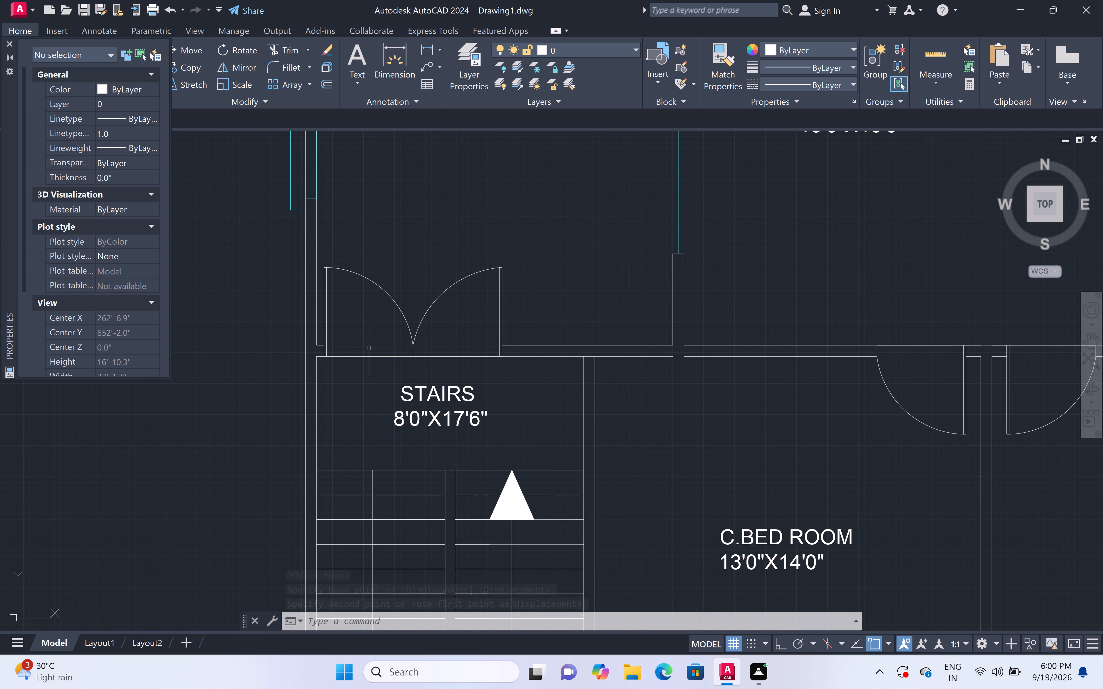
Close the Properties palette.
{"action": "scroll", "coordinate": [357, 331], "scroll_direction": "down", "scroll_amount": 3}
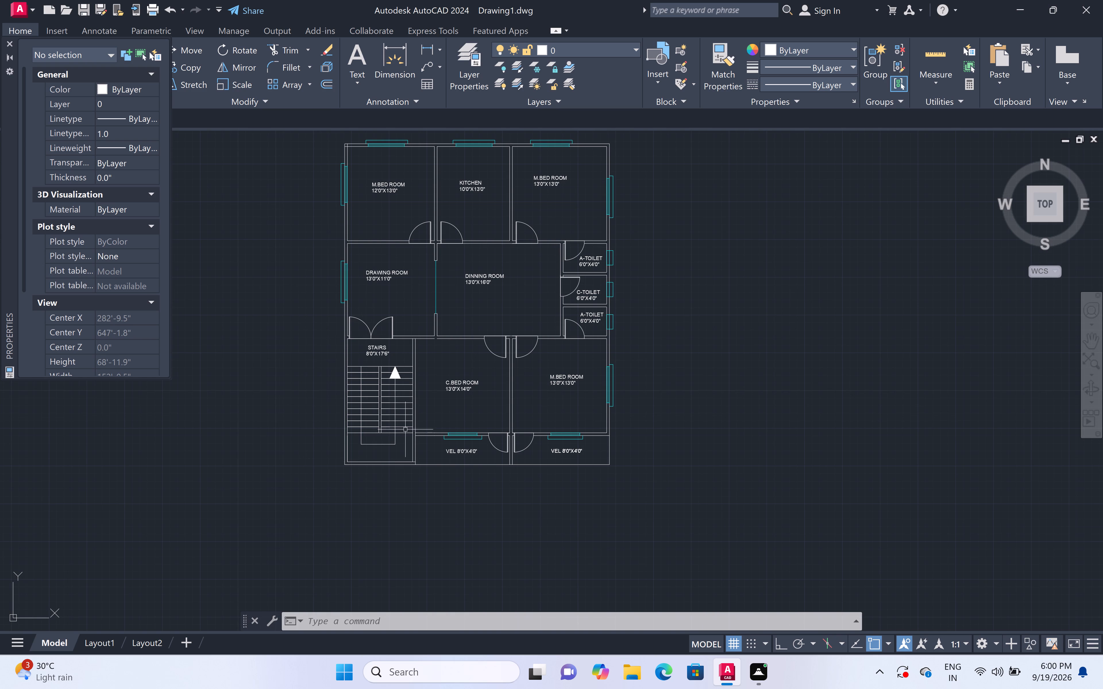
{"action": "scroll", "coordinate": [405, 430], "scroll_direction": "down", "scroll_amount": 1}
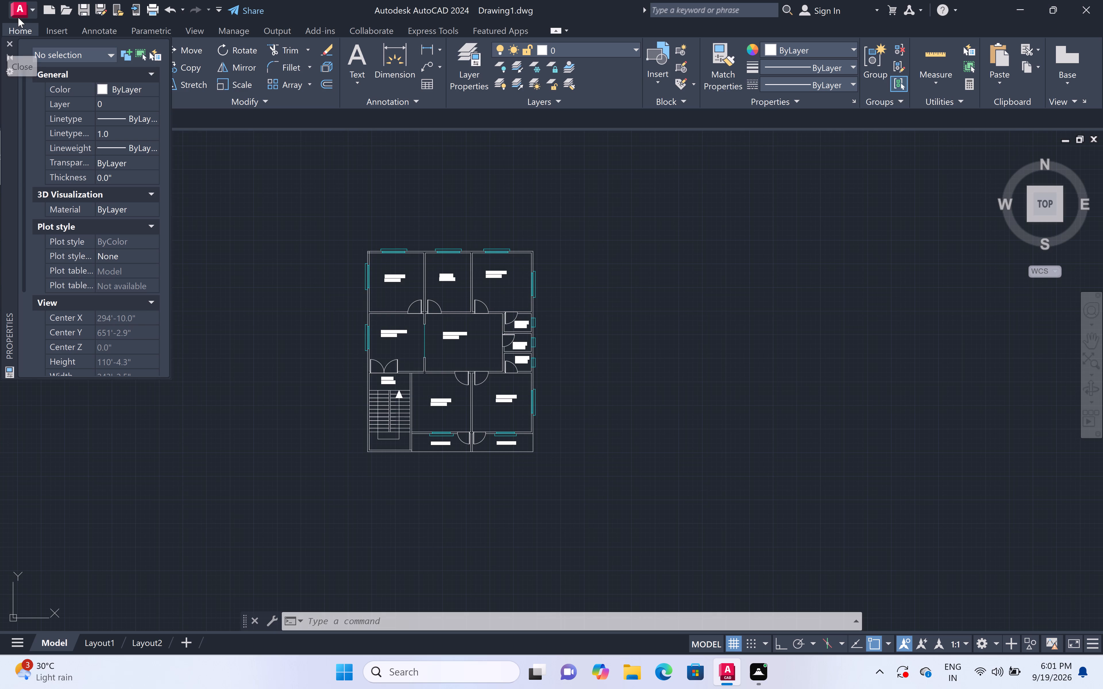
{"action": "left_click", "coordinate": [8, 41]}
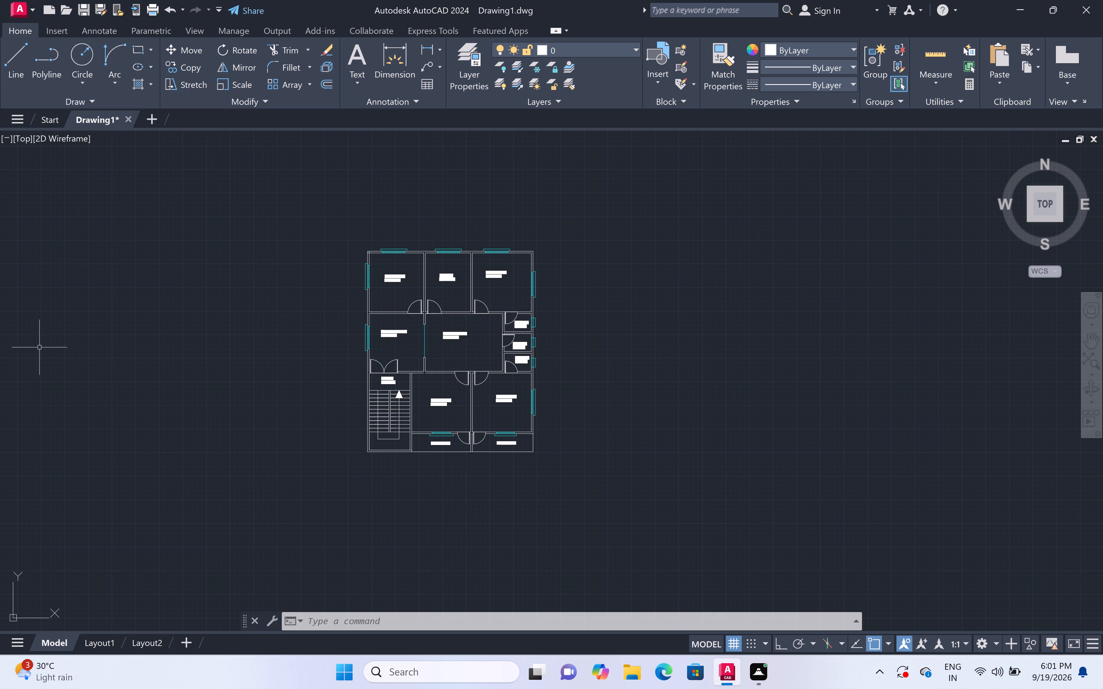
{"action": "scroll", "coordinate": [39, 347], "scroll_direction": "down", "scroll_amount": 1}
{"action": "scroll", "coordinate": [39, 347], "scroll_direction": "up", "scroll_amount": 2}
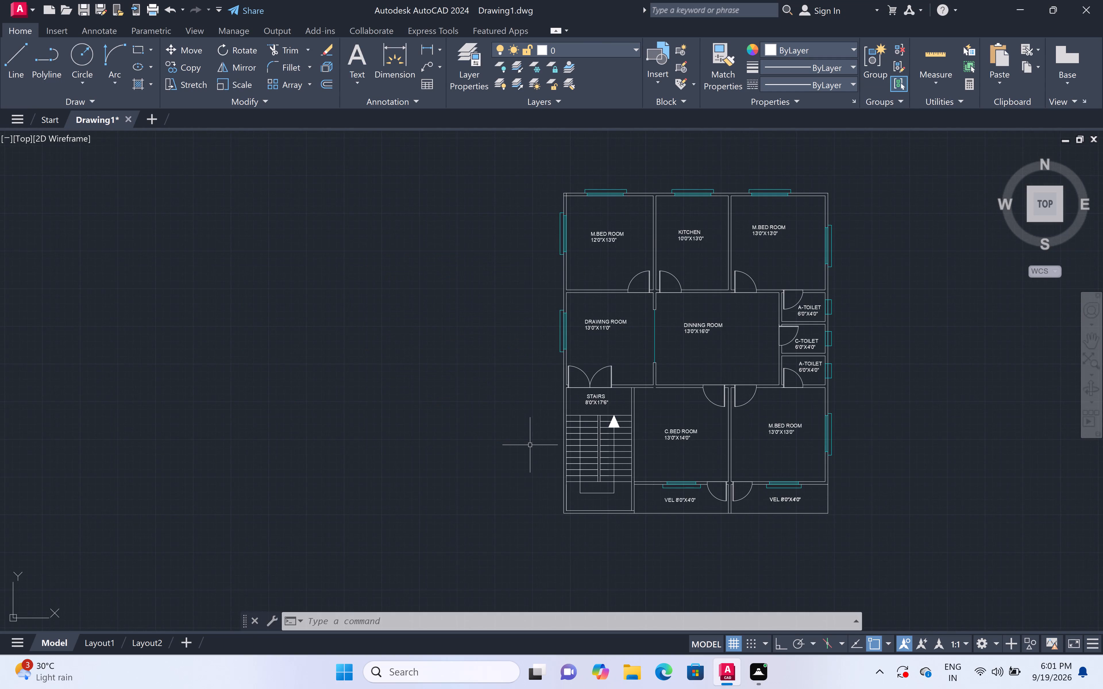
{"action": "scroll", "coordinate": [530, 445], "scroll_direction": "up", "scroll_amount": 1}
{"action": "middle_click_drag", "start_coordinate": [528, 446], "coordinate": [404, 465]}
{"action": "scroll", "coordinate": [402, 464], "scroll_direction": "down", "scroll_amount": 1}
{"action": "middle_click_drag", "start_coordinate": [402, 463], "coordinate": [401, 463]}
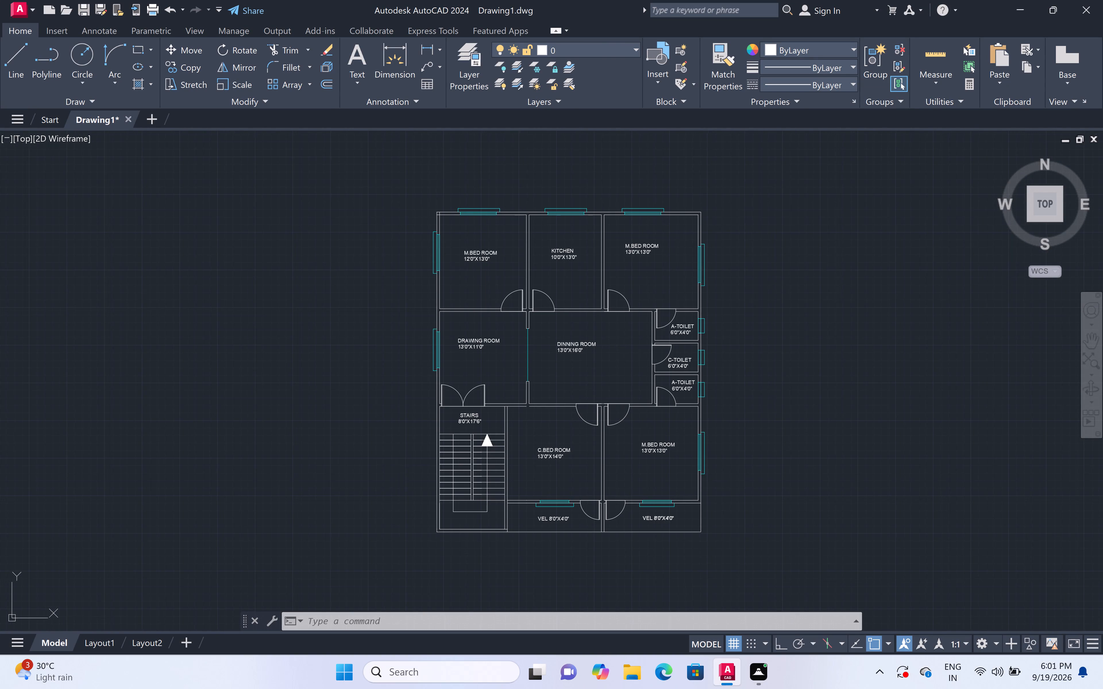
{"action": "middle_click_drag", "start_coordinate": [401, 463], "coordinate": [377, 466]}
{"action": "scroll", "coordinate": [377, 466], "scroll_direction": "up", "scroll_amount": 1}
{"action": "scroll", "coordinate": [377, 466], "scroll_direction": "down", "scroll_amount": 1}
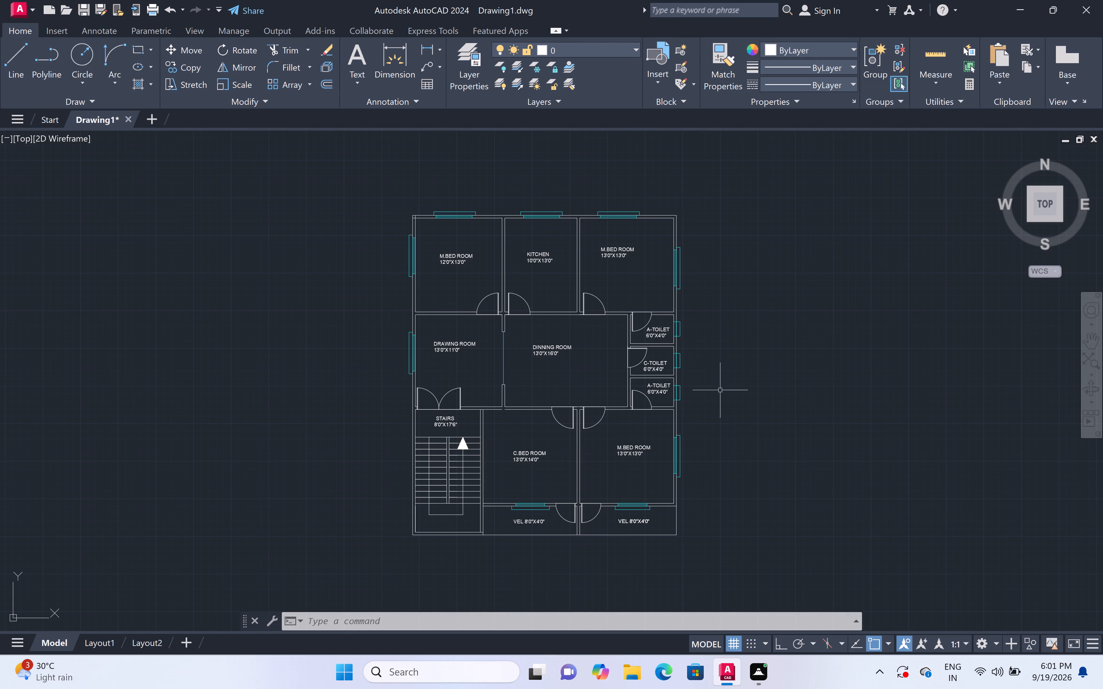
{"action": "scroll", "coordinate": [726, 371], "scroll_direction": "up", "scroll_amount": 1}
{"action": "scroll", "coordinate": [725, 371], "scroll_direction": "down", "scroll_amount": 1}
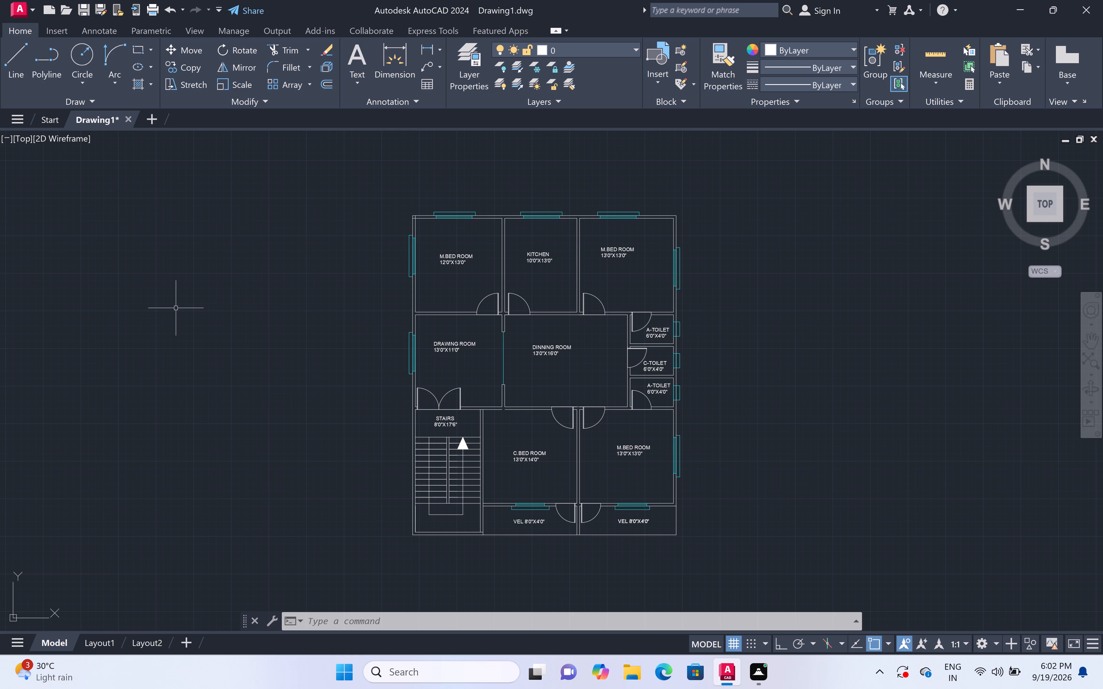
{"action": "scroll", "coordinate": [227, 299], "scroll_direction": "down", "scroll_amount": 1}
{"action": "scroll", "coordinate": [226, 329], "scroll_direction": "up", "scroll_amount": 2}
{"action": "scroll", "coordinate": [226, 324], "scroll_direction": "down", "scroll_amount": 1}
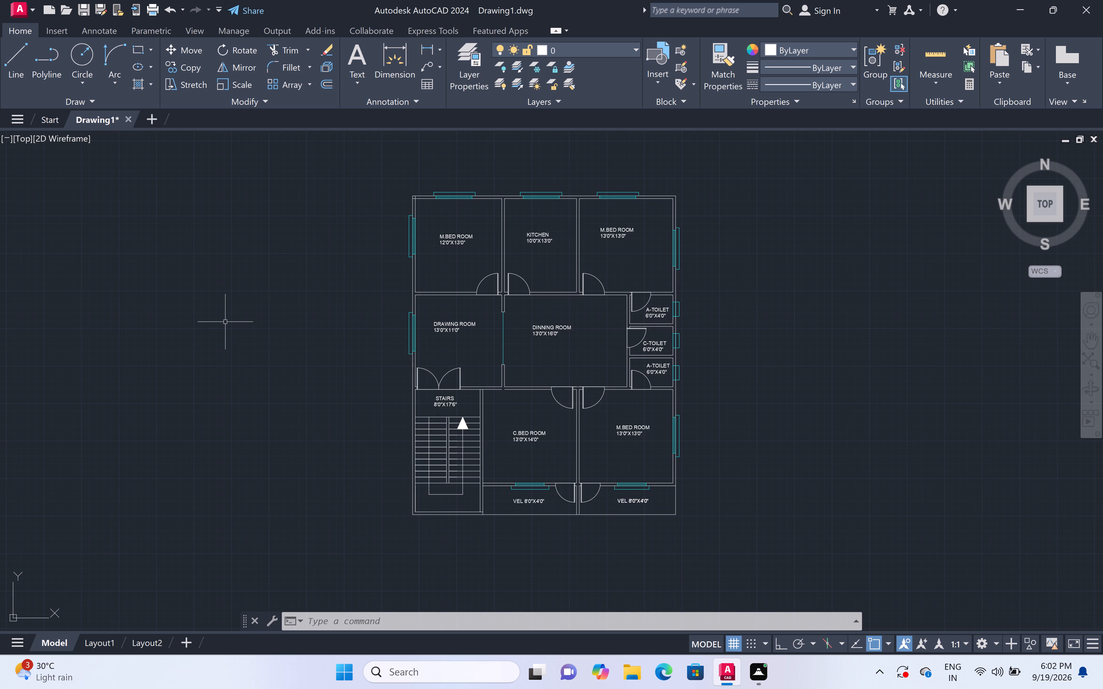
Review the Standard dimension style's primary units and text settings, and set the style as current.
{"action": "type", "text": "DIM"}
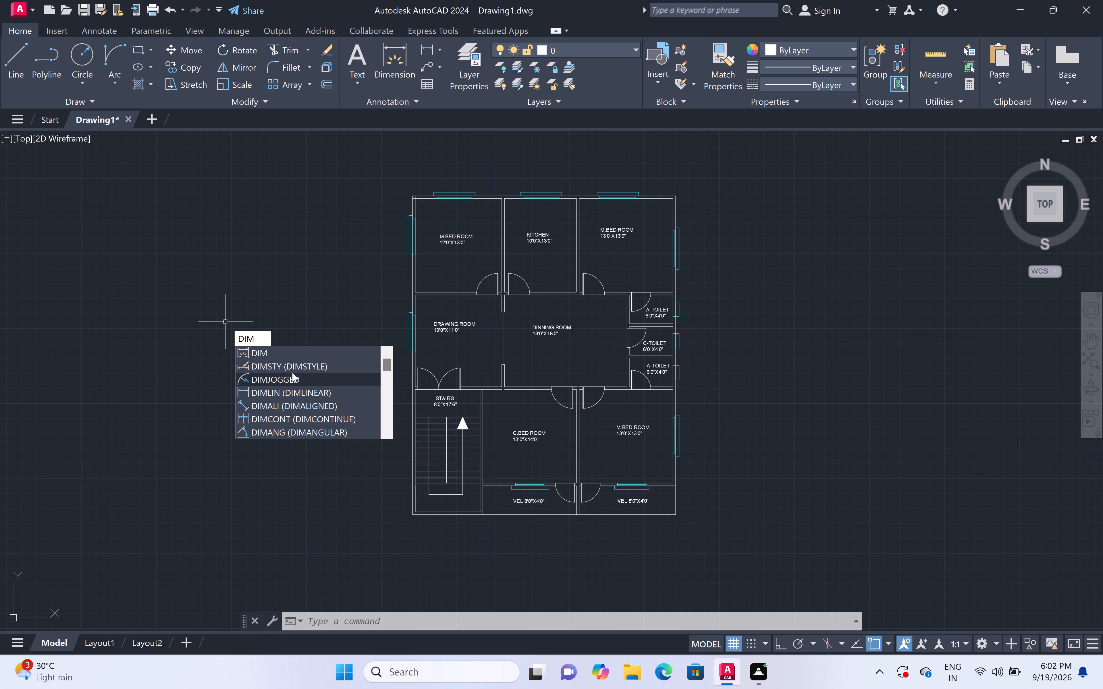
{"action": "left_click", "coordinate": [297, 361]}
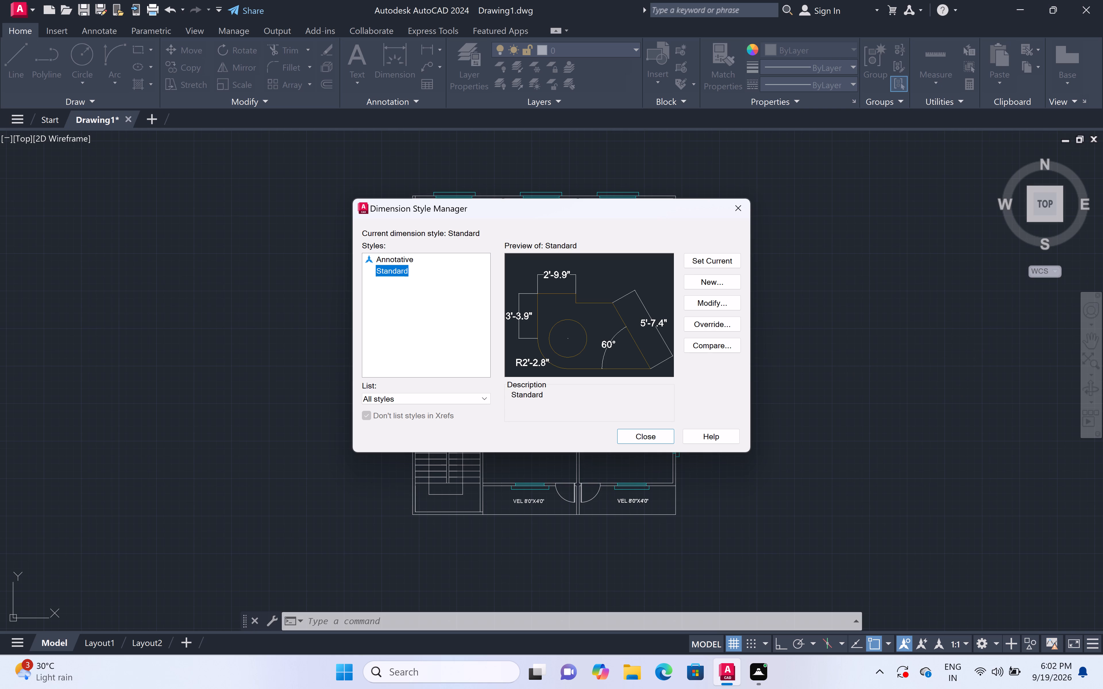
{"action": "scroll", "coordinate": [934, 287], "scroll_direction": "down", "scroll_amount": 1}
{"action": "left_click", "coordinate": [724, 298]}
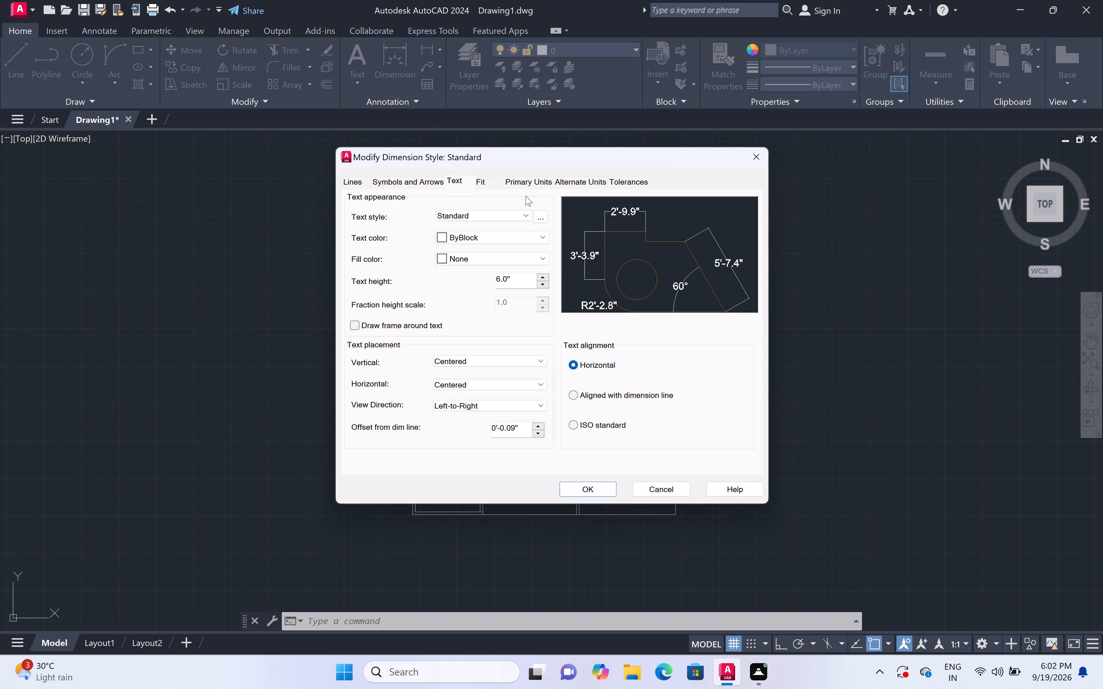
{"action": "left_click", "coordinate": [536, 182]}
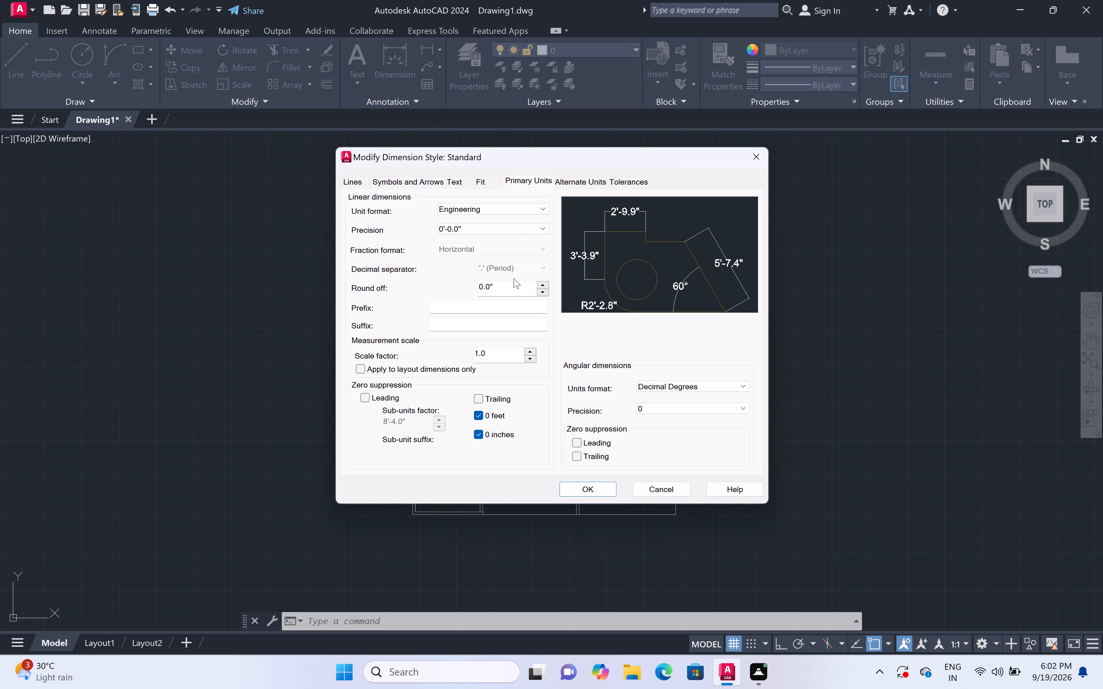
{"action": "left_click", "coordinate": [456, 178]}
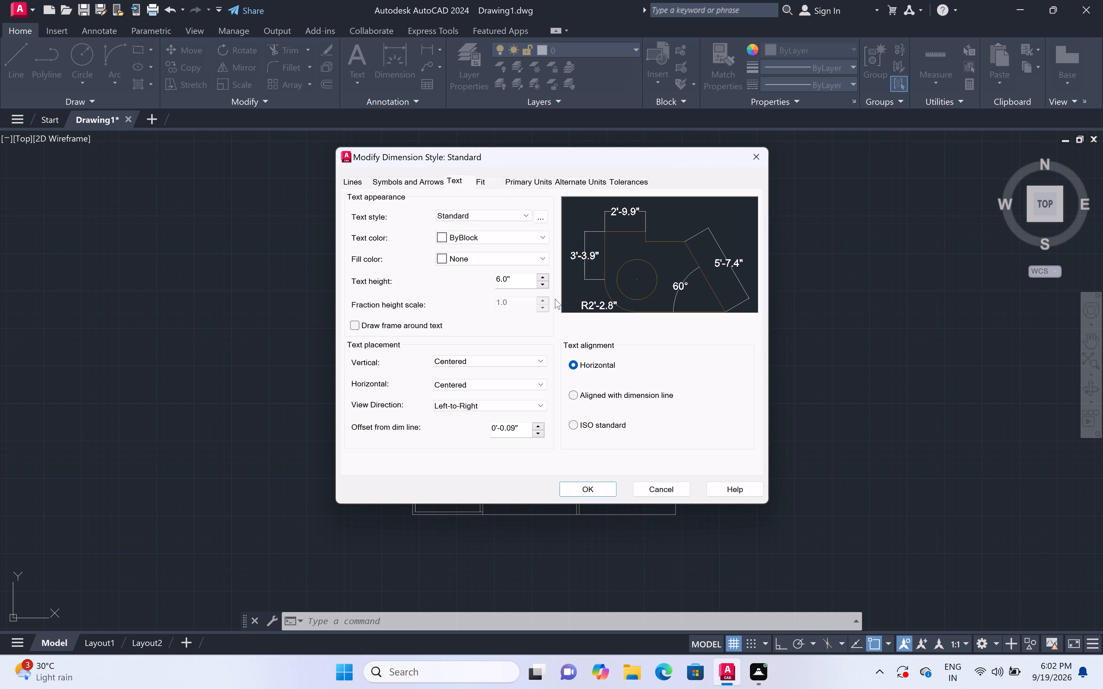
{"action": "double_click", "coordinate": [598, 483]}
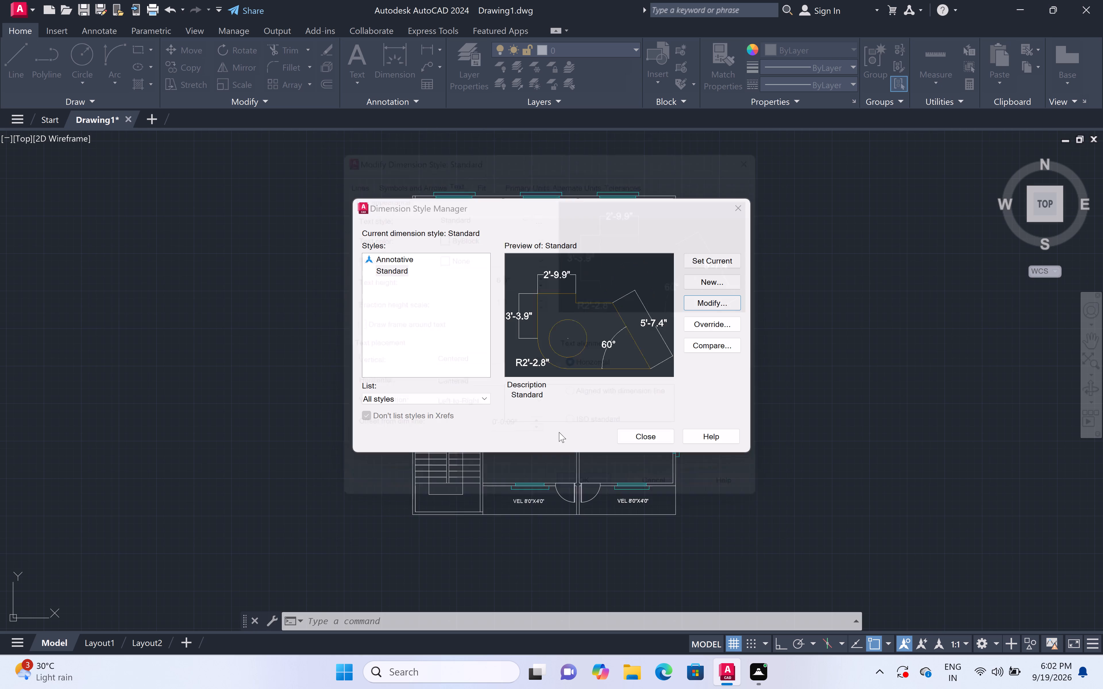
{"action": "left_click", "coordinate": [701, 262]}
{"action": "left_click", "coordinate": [651, 435]}
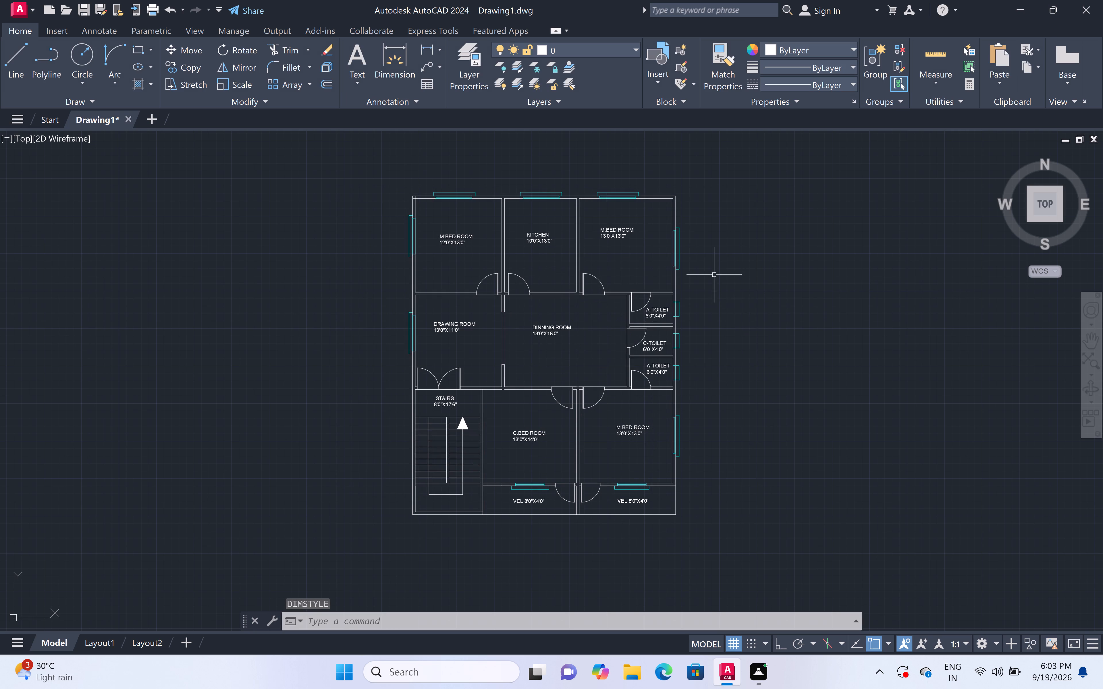
Trim the inner wall line ends running through the wall thickness at the plan's upper-left corner, by the M.BED ROOM.
{"action": "scroll", "coordinate": [545, 138], "scroll_direction": "up", "scroll_amount": 2}
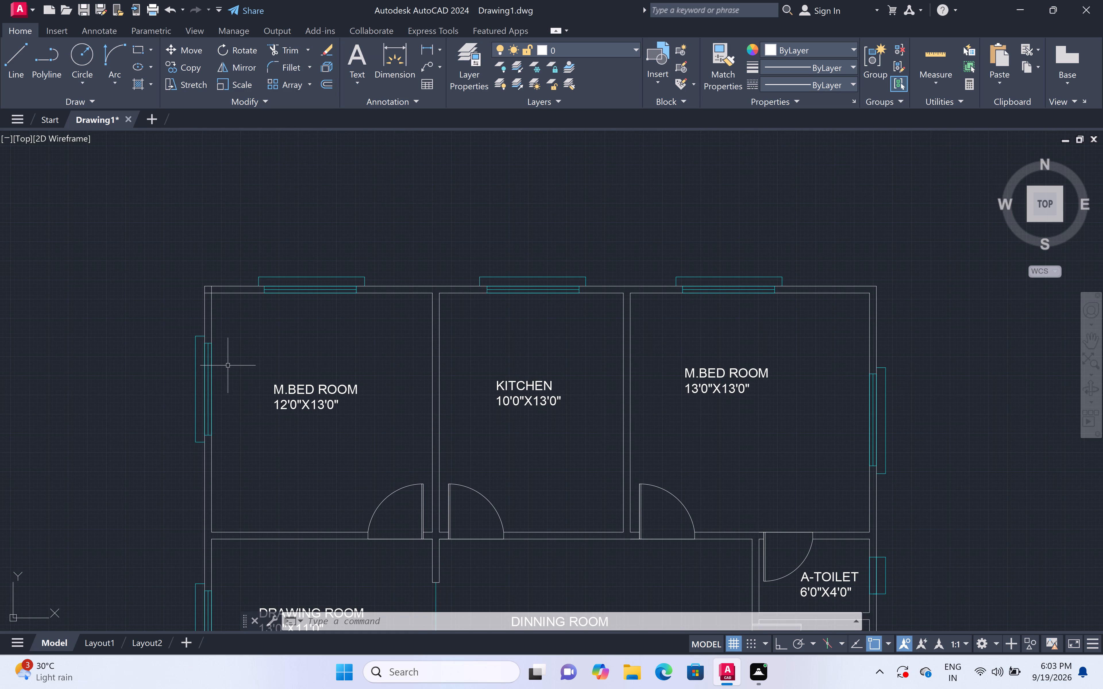
{"action": "key", "text": "Escape"}
{"action": "key", "text": "t"}
{"action": "key", "text": "r"}
{"action": "key", "text": "space"}
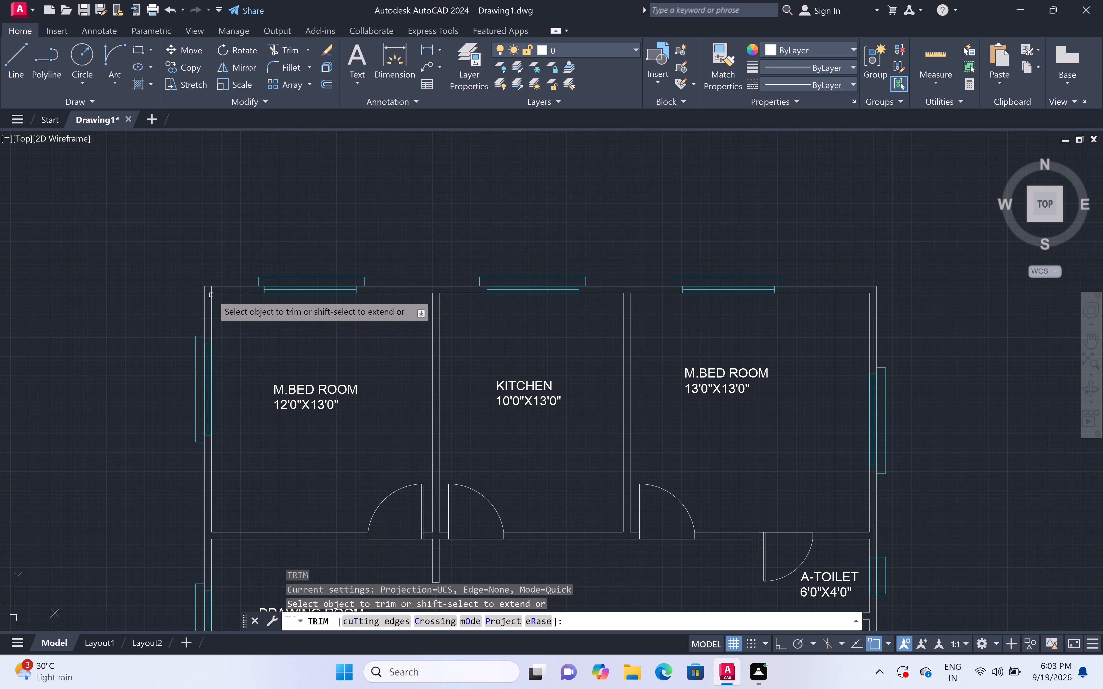
{"action": "scroll", "coordinate": [209, 293], "scroll_direction": "up", "scroll_amount": 5}
{"action": "left_click", "coordinate": [205, 293]}
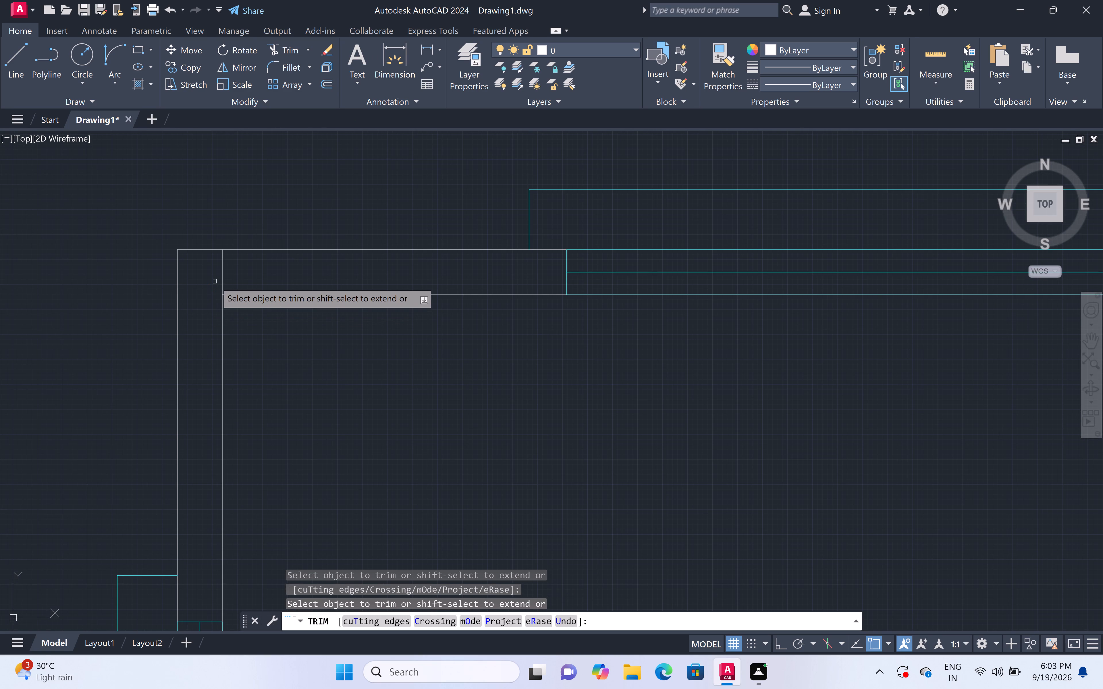
{"action": "left_click", "coordinate": [220, 280]}
{"action": "scroll", "coordinate": [220, 278], "scroll_direction": "down", "scroll_amount": 5}
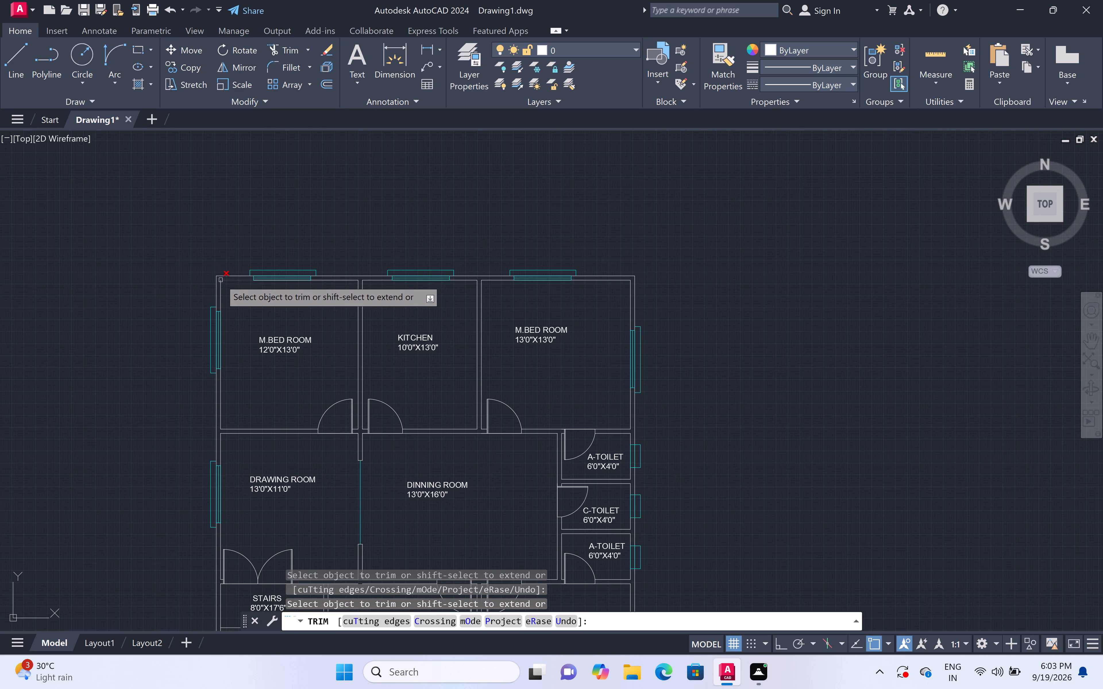
{"action": "key", "text": "Escape"}
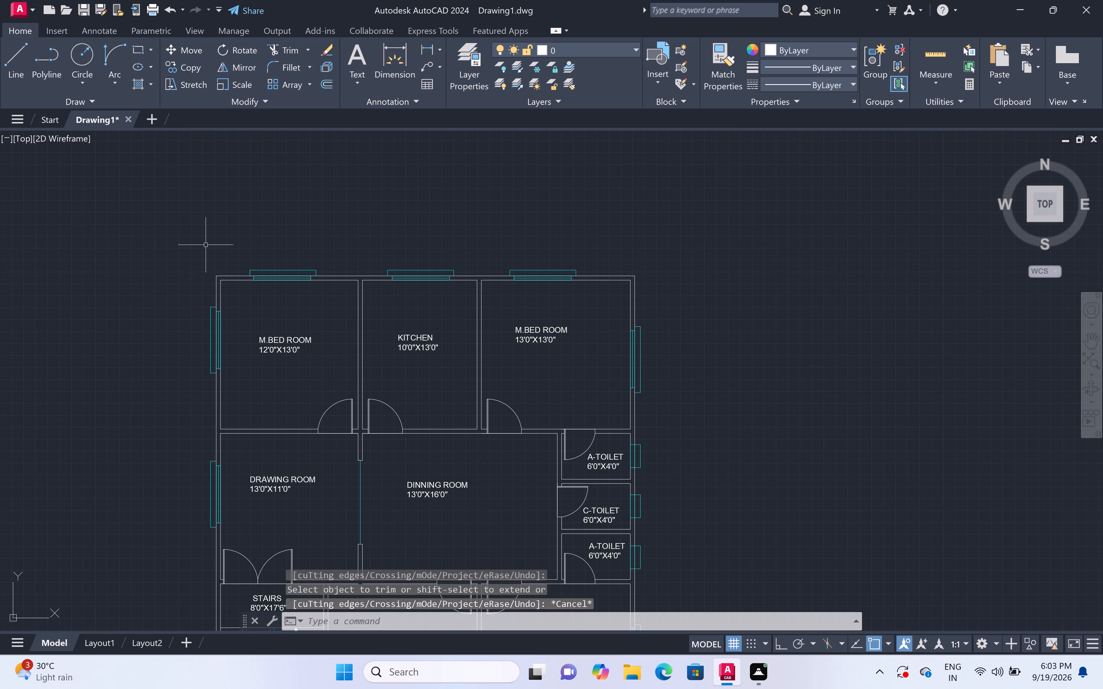
Add a linear dimension for the plan's overall width between its outer top corners, placing it above the window projections.
{"action": "left_click", "coordinate": [437, 44]}
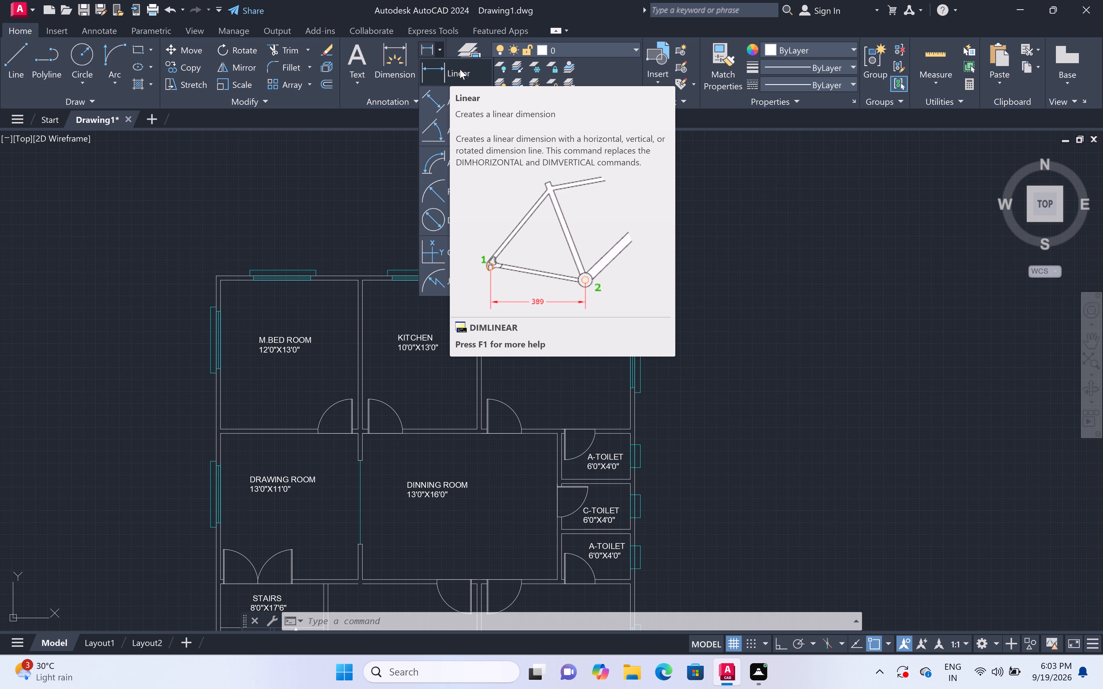
{"action": "left_click", "coordinate": [440, 68]}
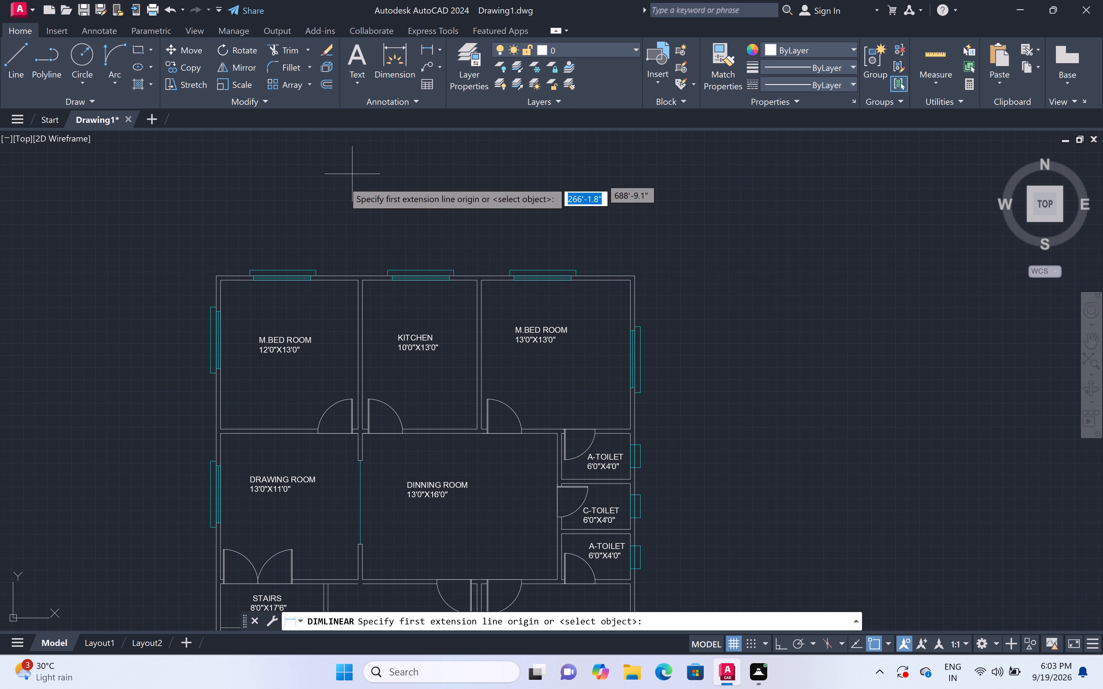
{"action": "left_click", "coordinate": [213, 273]}
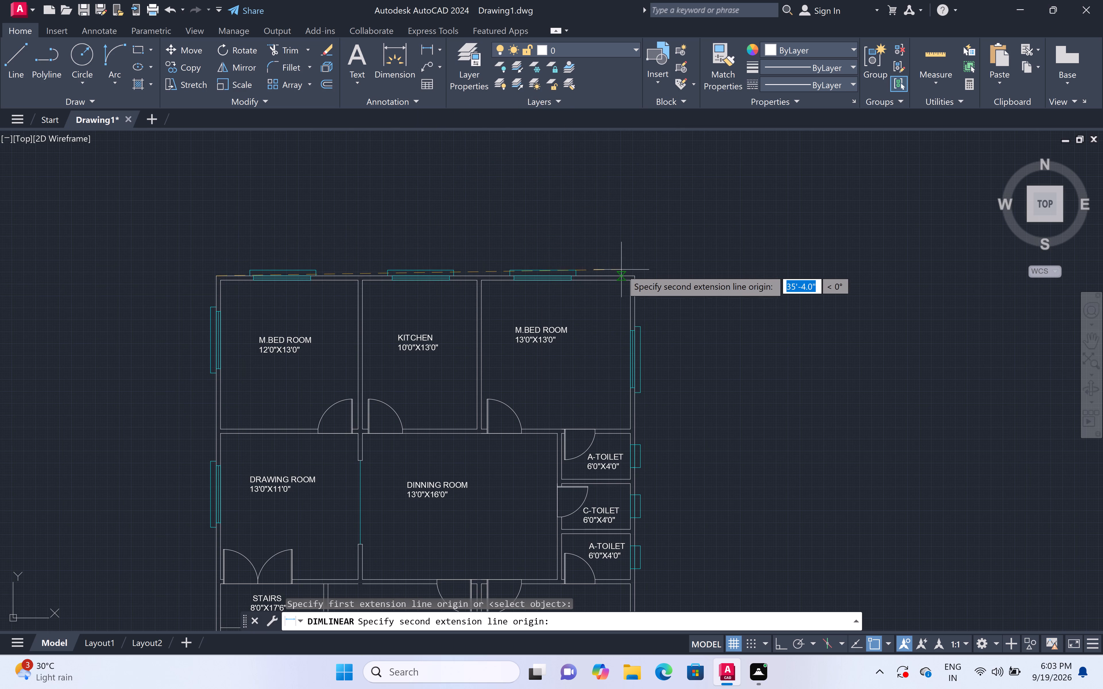
{"action": "left_click", "coordinate": [630, 272]}
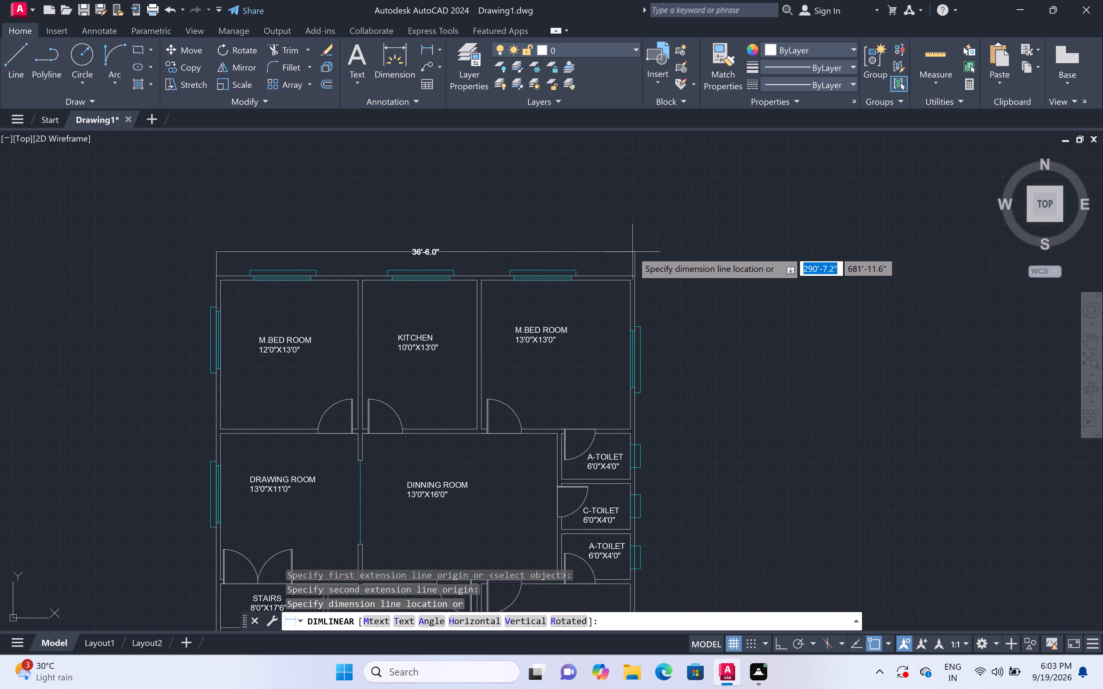
{"action": "left_click", "coordinate": [630, 245]}
Add a vertical linear dimension for the plan's full height along its left outer wall, offset about 3'-3" outside the wall.
{"action": "scroll", "coordinate": [642, 218], "scroll_direction": "down", "scroll_amount": 2}
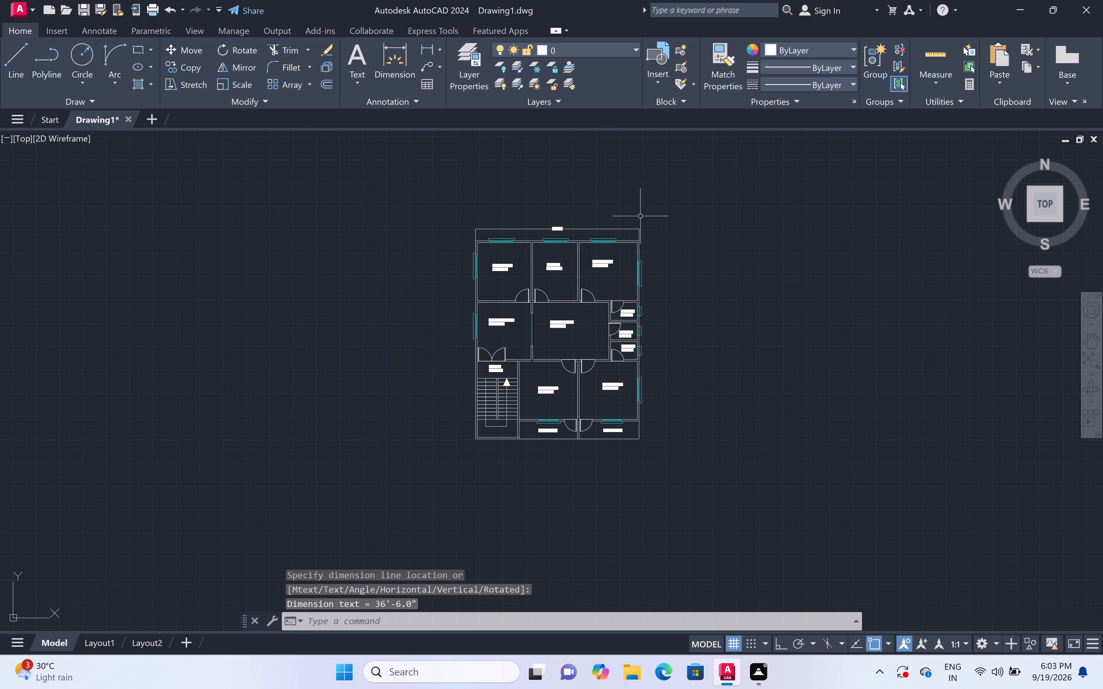
{"action": "left_click", "coordinate": [436, 50]}
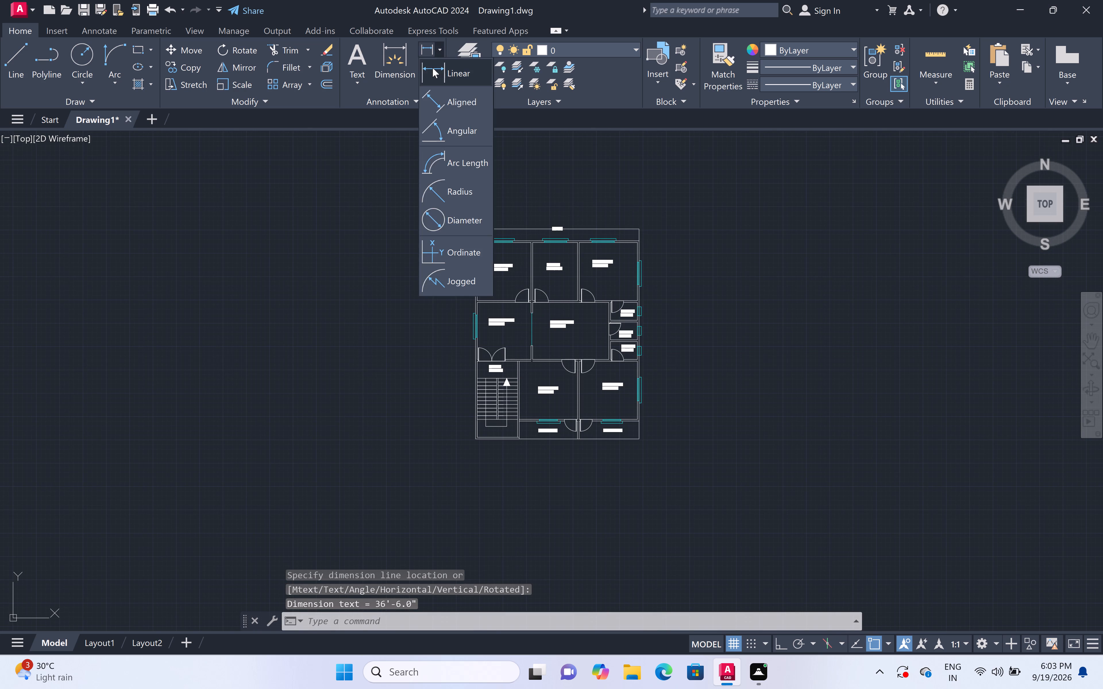
{"action": "left_click", "coordinate": [433, 68]}
{"action": "scroll", "coordinate": [450, 272], "scroll_direction": "up", "scroll_amount": 2}
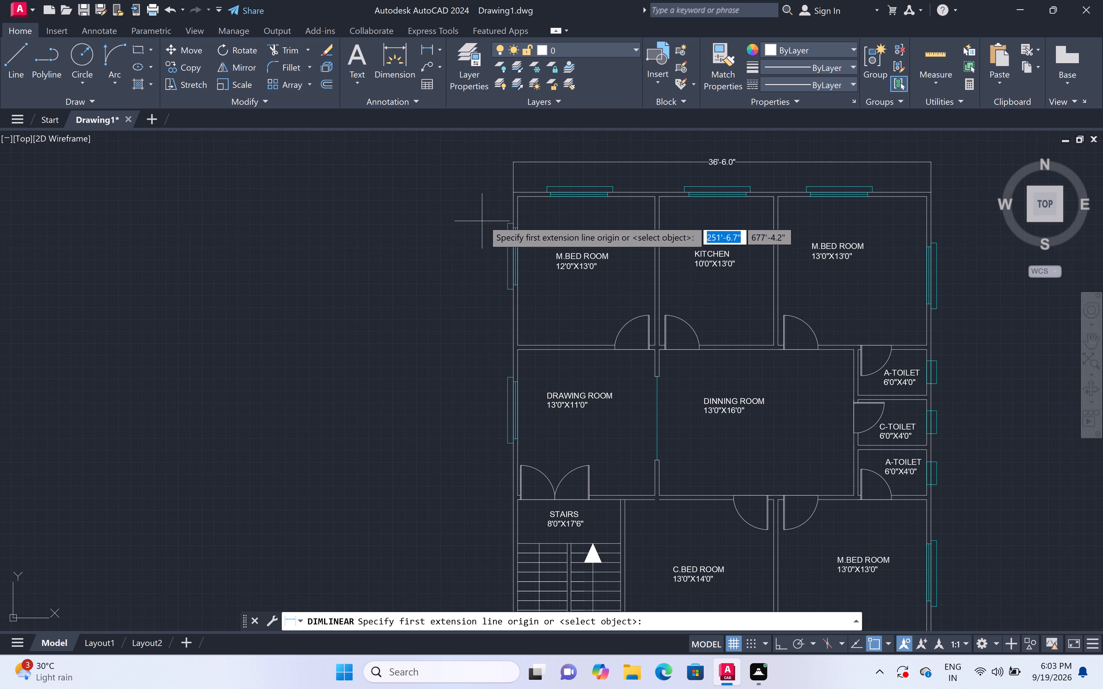
{"action": "left_click", "coordinate": [515, 192]}
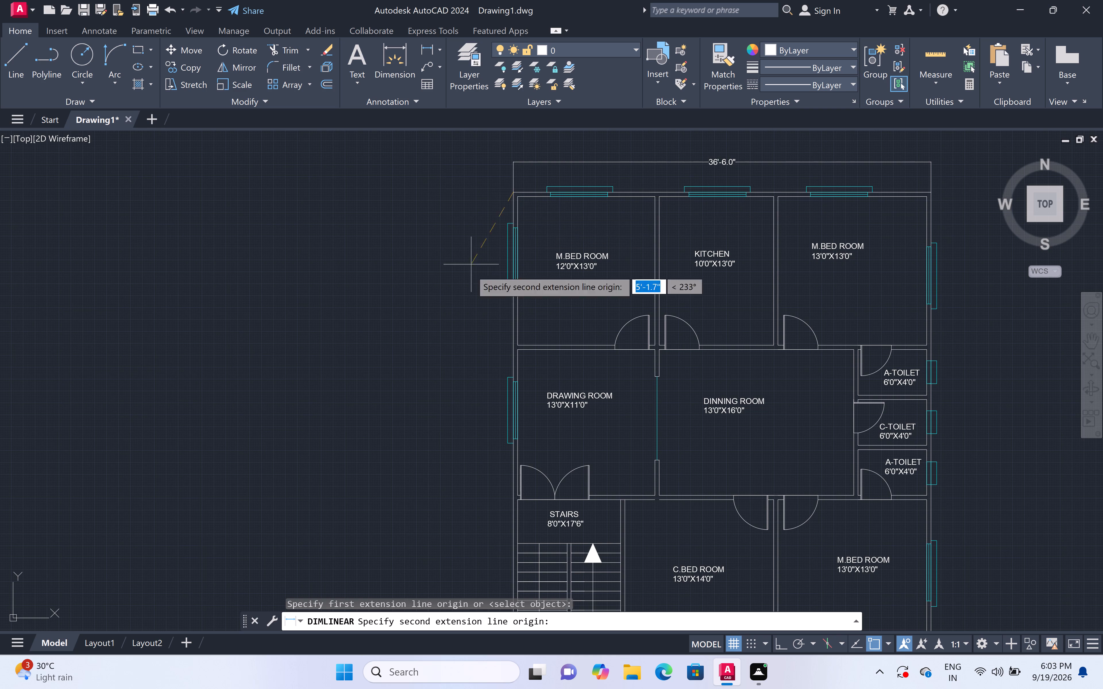
{"action": "scroll", "coordinate": [473, 285], "scroll_direction": "down", "scroll_amount": 4}
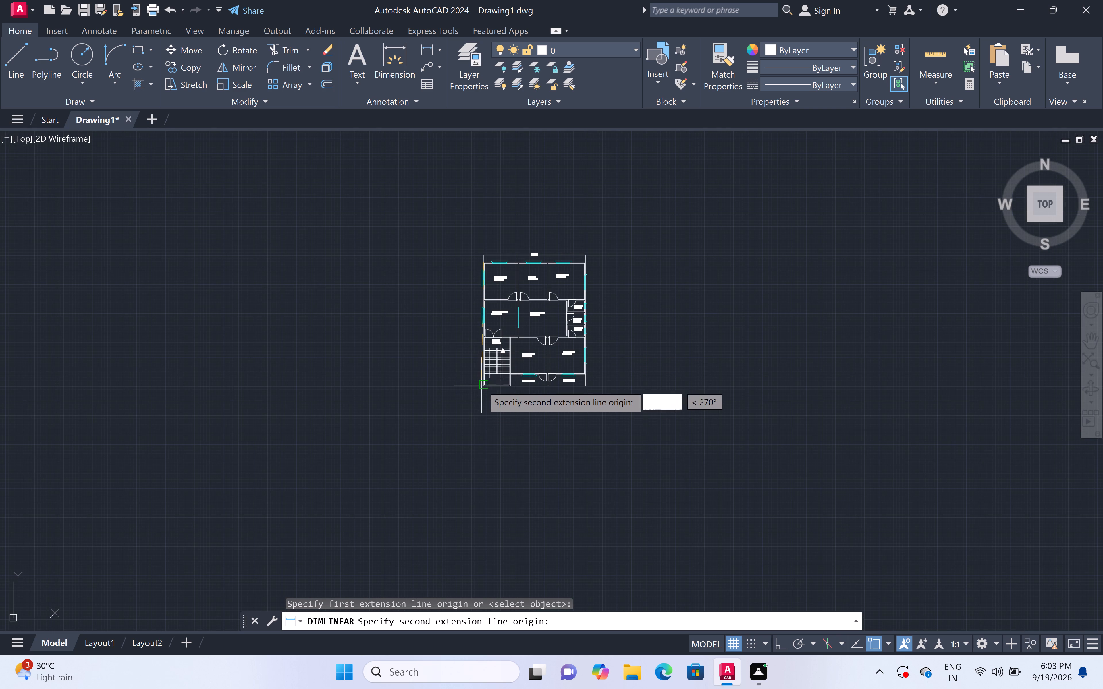
{"action": "scroll", "coordinate": [481, 384], "scroll_direction": "up", "scroll_amount": 5}
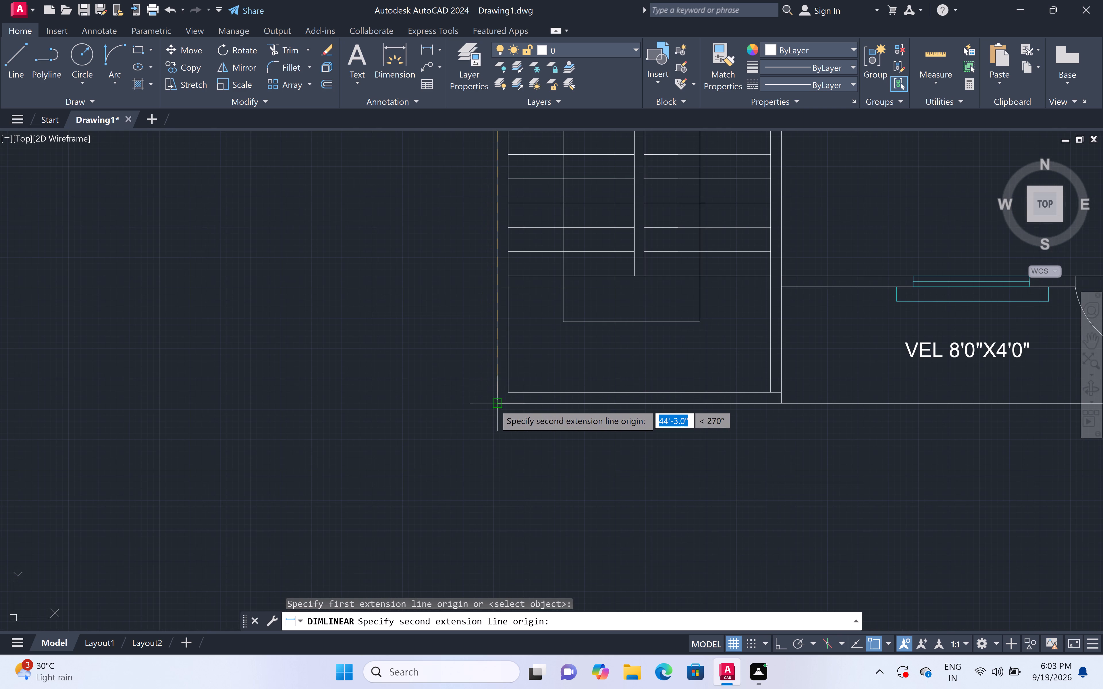
{"action": "left_click", "coordinate": [495, 404]}
{"action": "scroll", "coordinate": [454, 399], "scroll_direction": "down", "scroll_amount": 4}
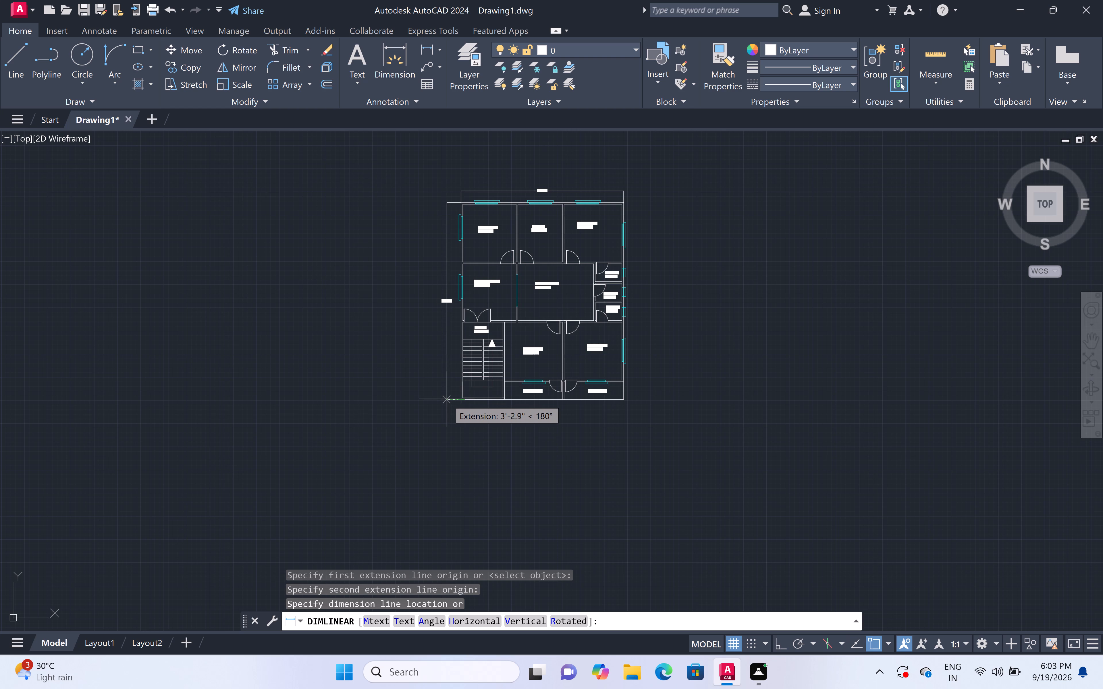
{"action": "left_click", "coordinate": [447, 399]}
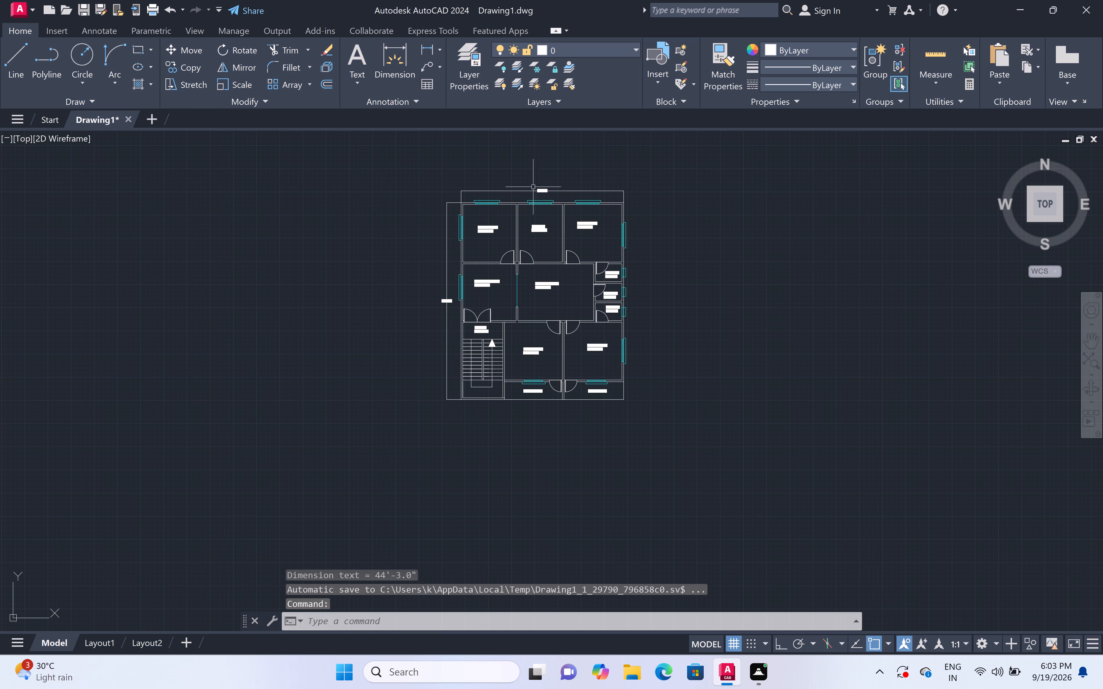
Replace the text of the overall width dimension above the plan with 36'-0".
{"action": "scroll", "coordinate": [582, 162], "scroll_direction": "up", "scroll_amount": 1}
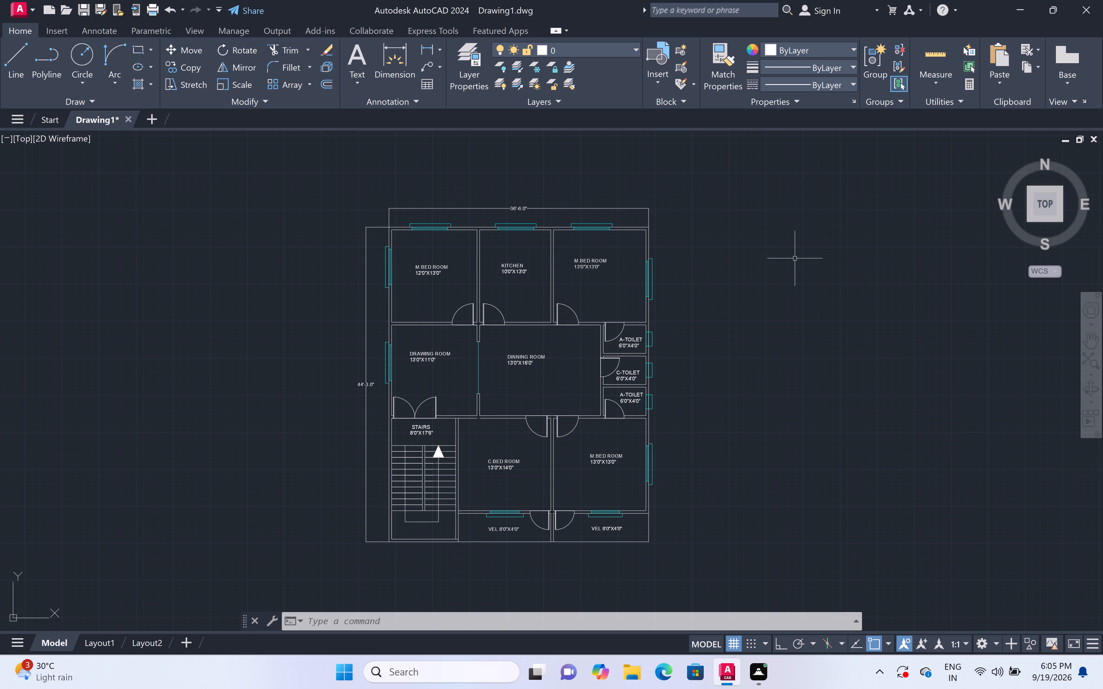
{"action": "scroll", "coordinate": [492, 222], "scroll_direction": "up", "scroll_amount": 1}
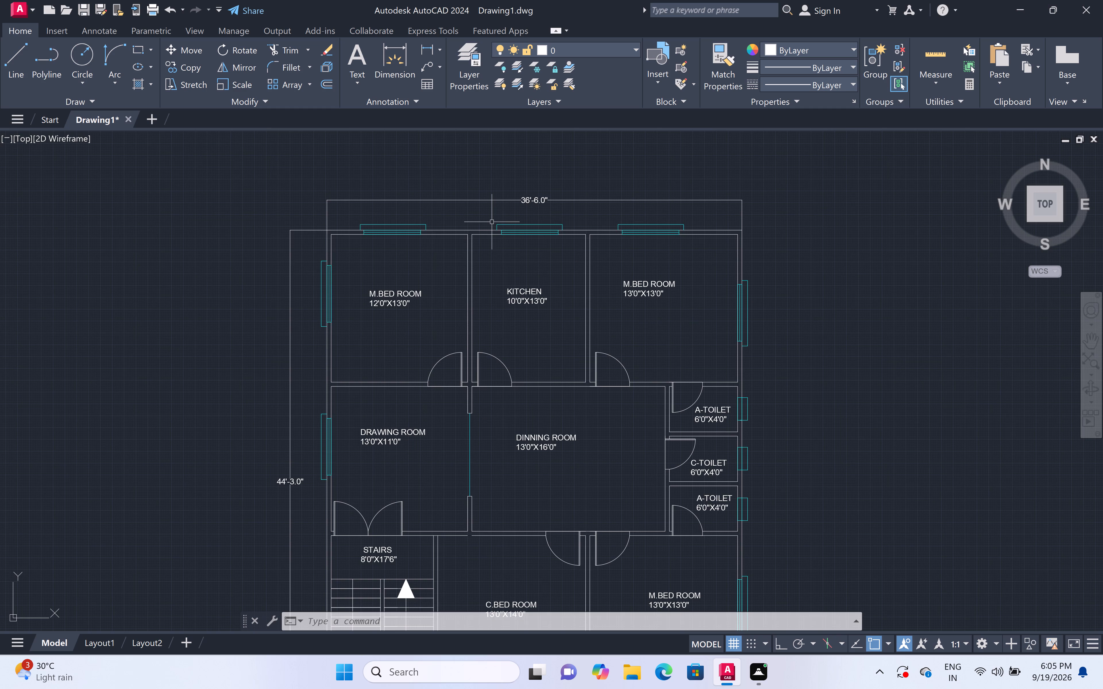
{"action": "scroll", "coordinate": [492, 222], "scroll_direction": "down", "scroll_amount": 1}
{"action": "scroll", "coordinate": [487, 188], "scroll_direction": "up", "scroll_amount": 2}
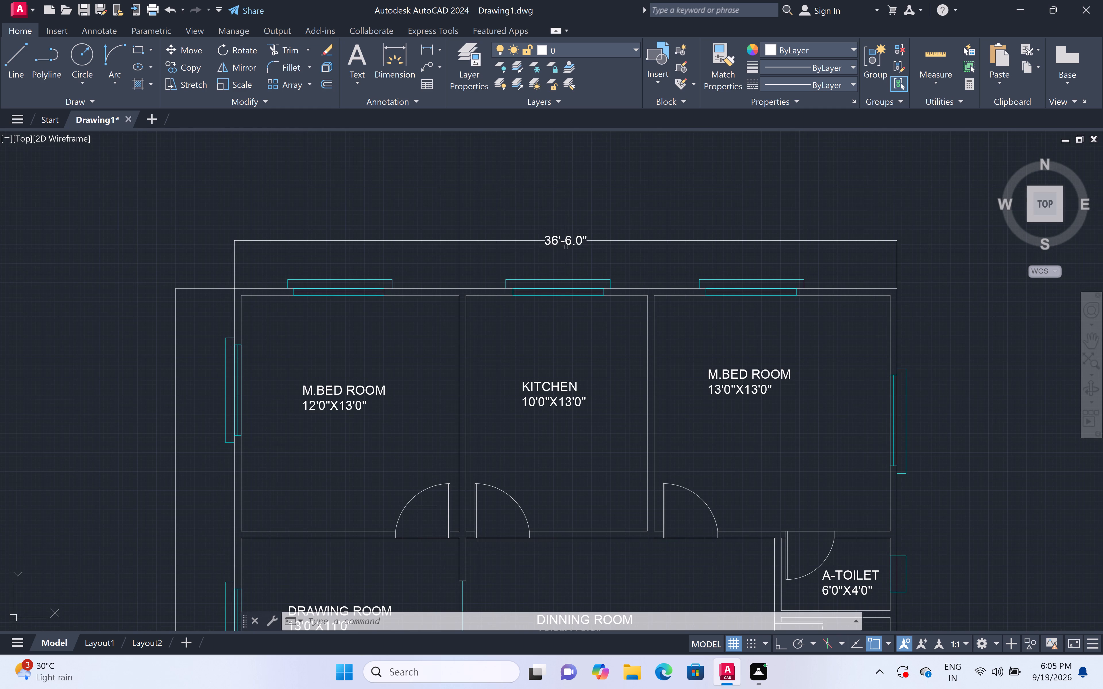
{"action": "scroll", "coordinate": [575, 243], "scroll_direction": "up", "scroll_amount": 2}
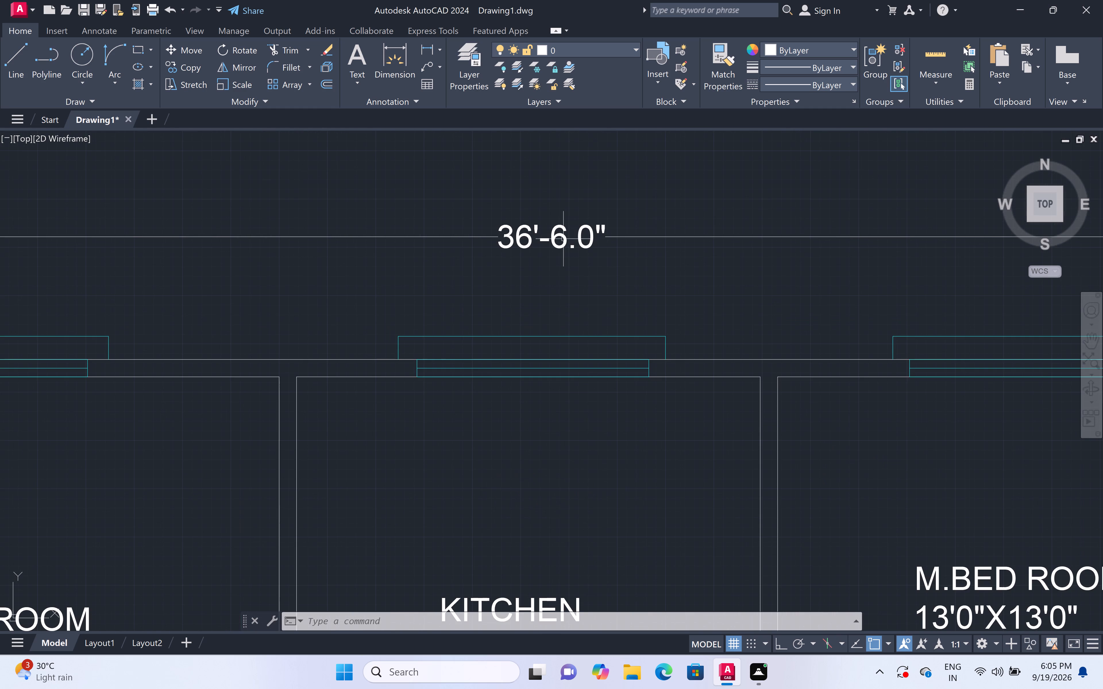
{"action": "double_click", "coordinate": [563, 239]}
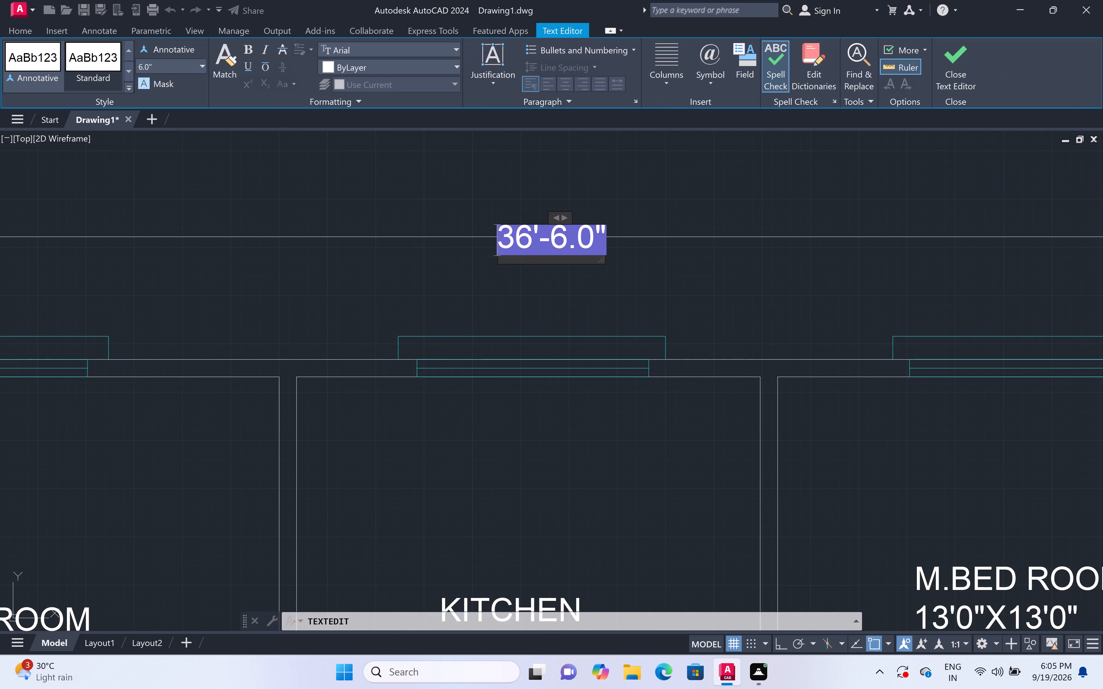
{"action": "left_click", "coordinate": [605, 241]}
{"action": "left_click", "coordinate": [600, 243]}
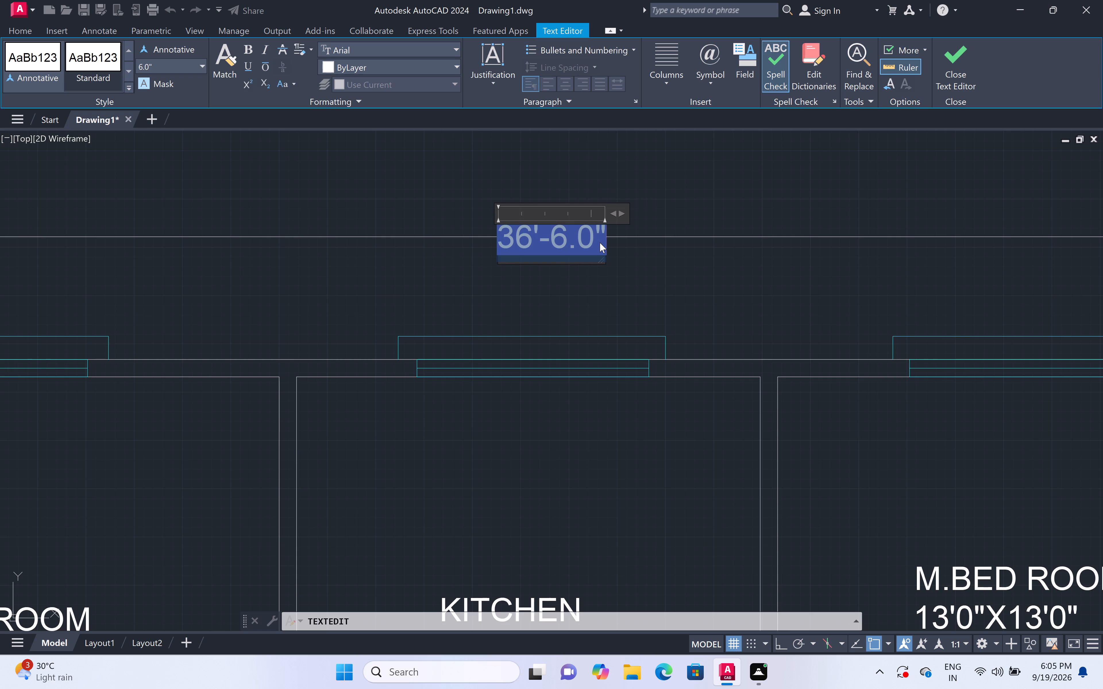
{"action": "key", "text": "BackSpace"}
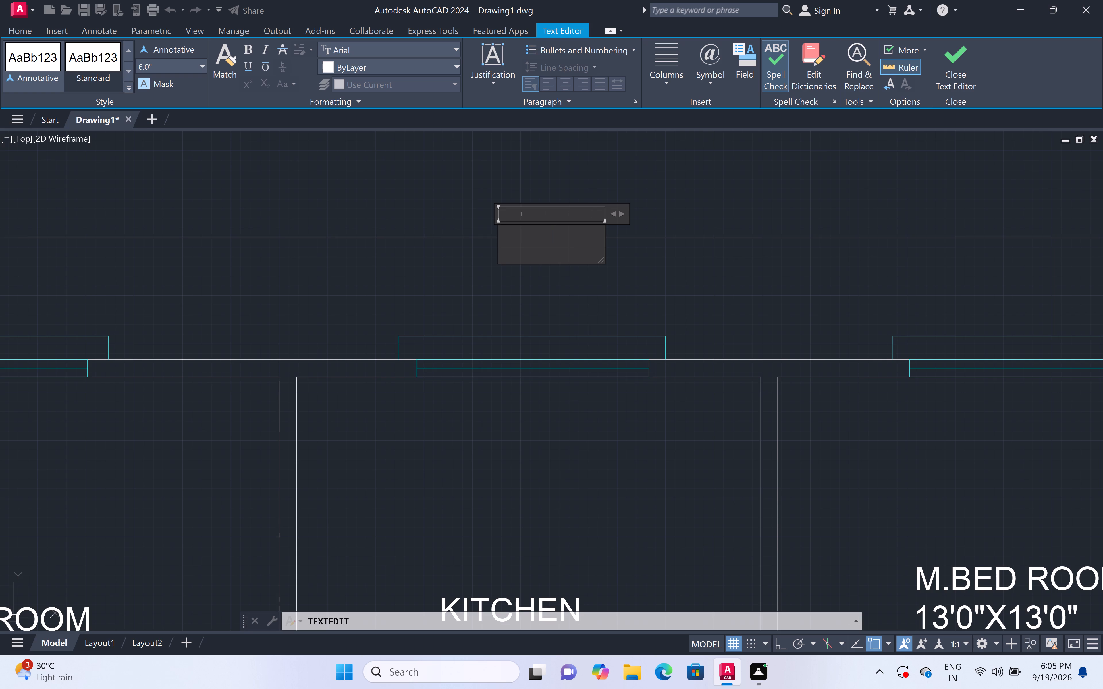
{"action": "type", "text": "36'"}
{"action": "key", "text": "minus"}
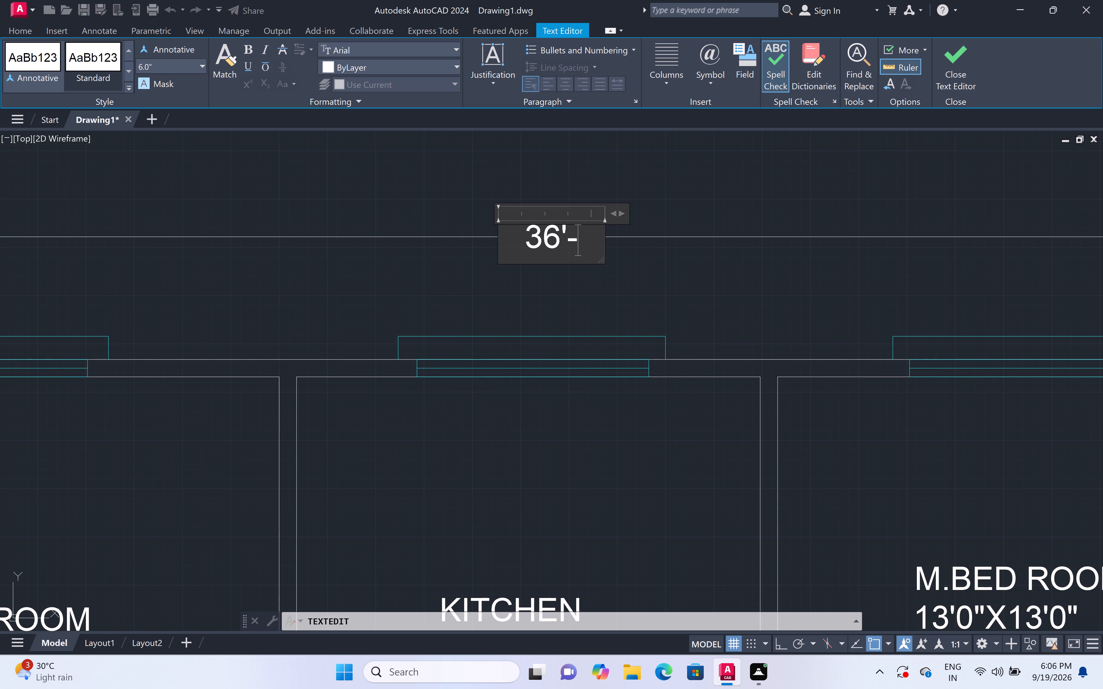
{"action": "type", "text": "0\""}
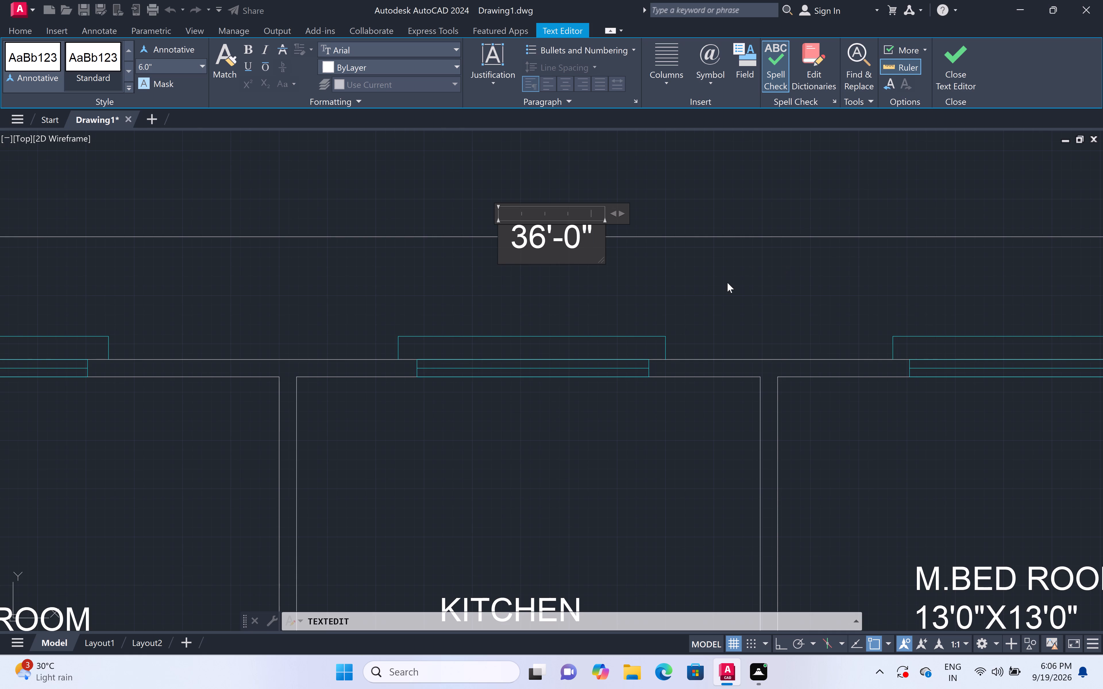
{"action": "left_click", "coordinate": [672, 293]}
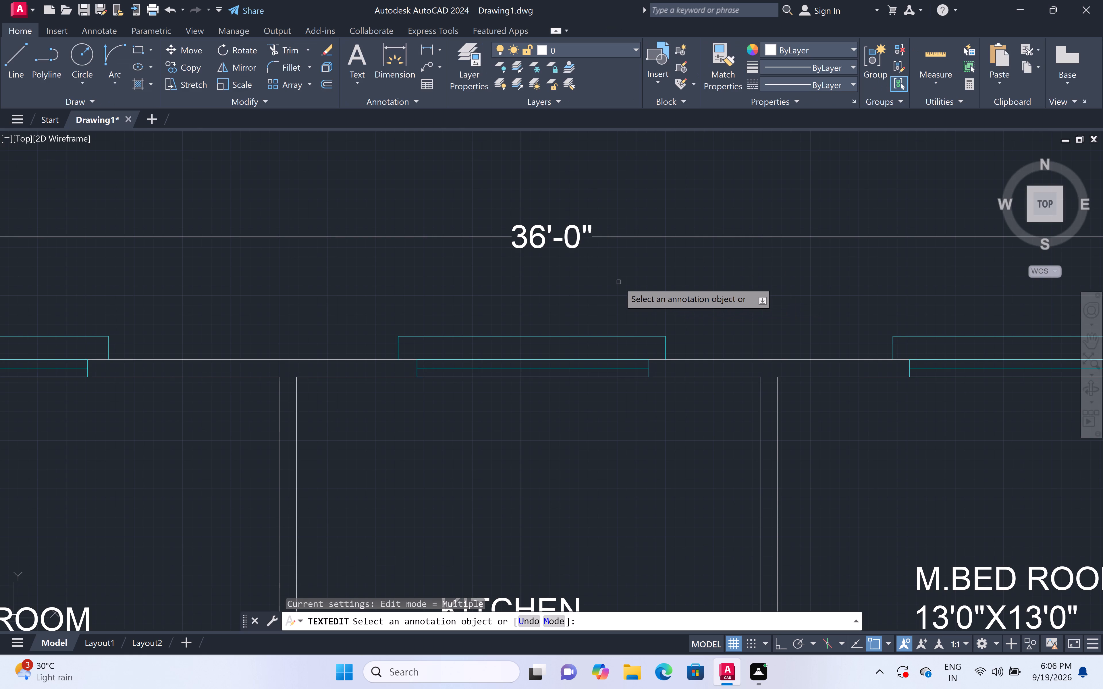
Open the text of the overall vertical dimension beside the DRAWING ROOM for editing and delete its content.
{"action": "scroll", "coordinate": [618, 283], "scroll_direction": "down", "scroll_amount": 1}
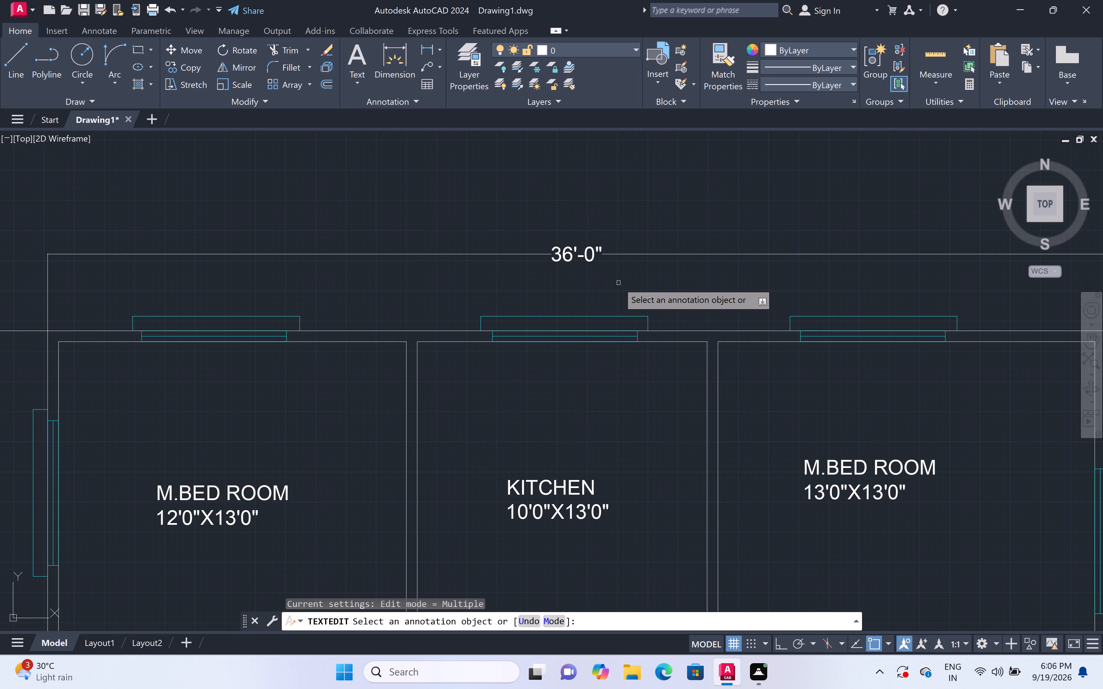
{"action": "scroll", "coordinate": [618, 283], "scroll_direction": "down", "scroll_amount": 2}
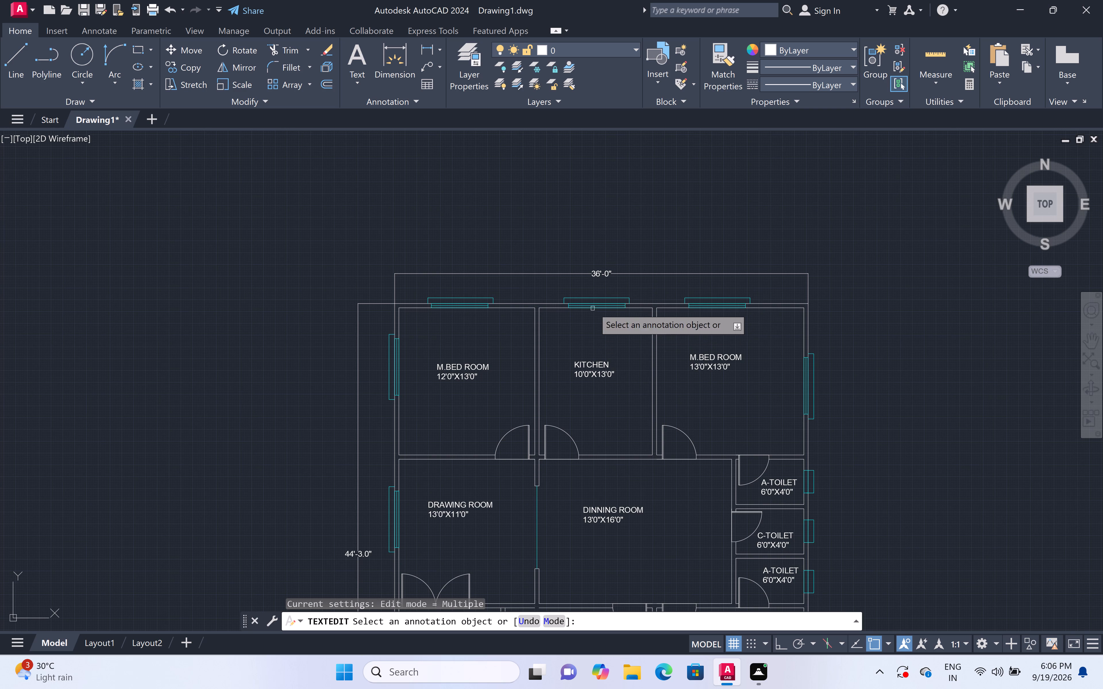
{"action": "scroll", "coordinate": [596, 326], "scroll_direction": "down", "scroll_amount": 1}
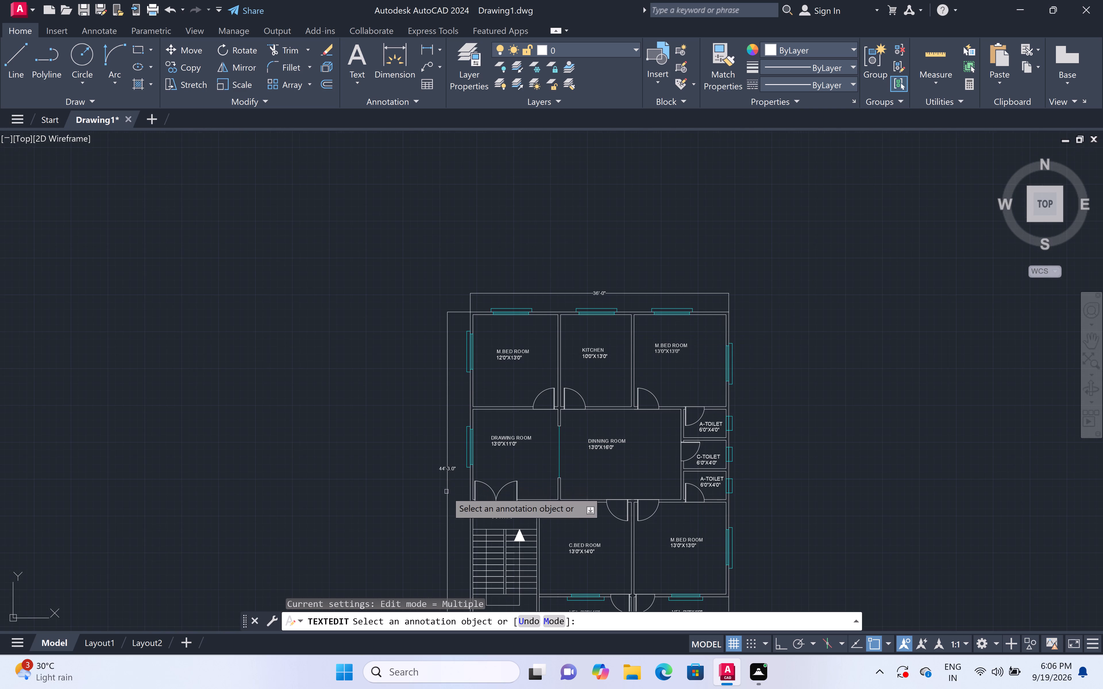
{"action": "scroll", "coordinate": [446, 491], "scroll_direction": "up", "scroll_amount": 3}
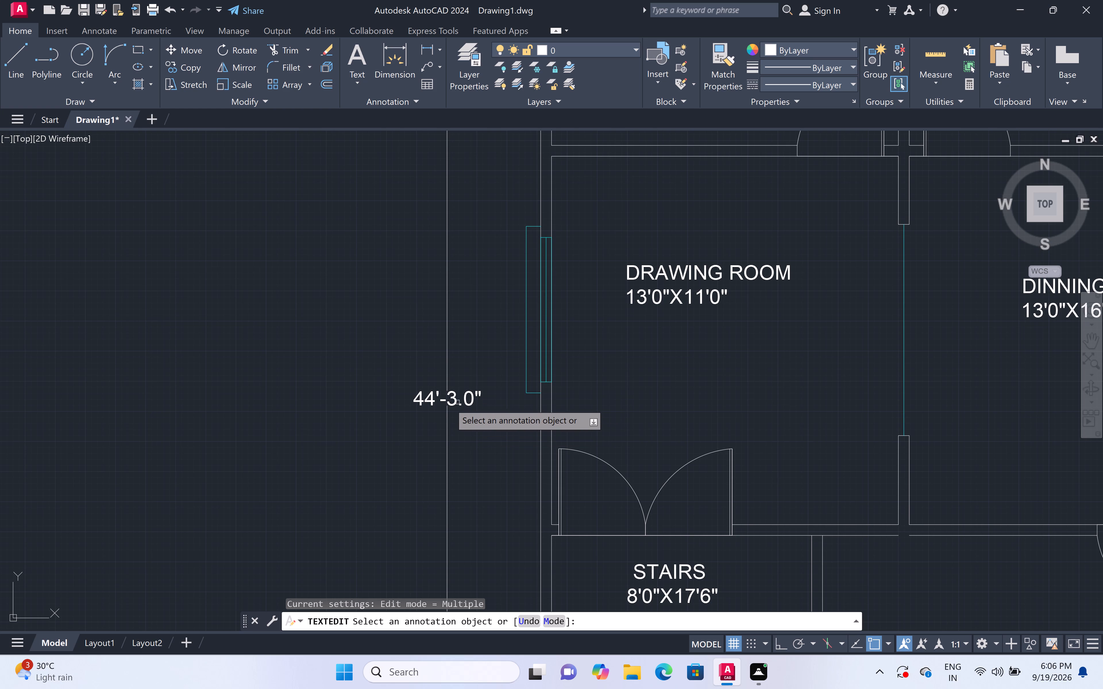
{"action": "triple_click", "coordinate": [455, 396]}
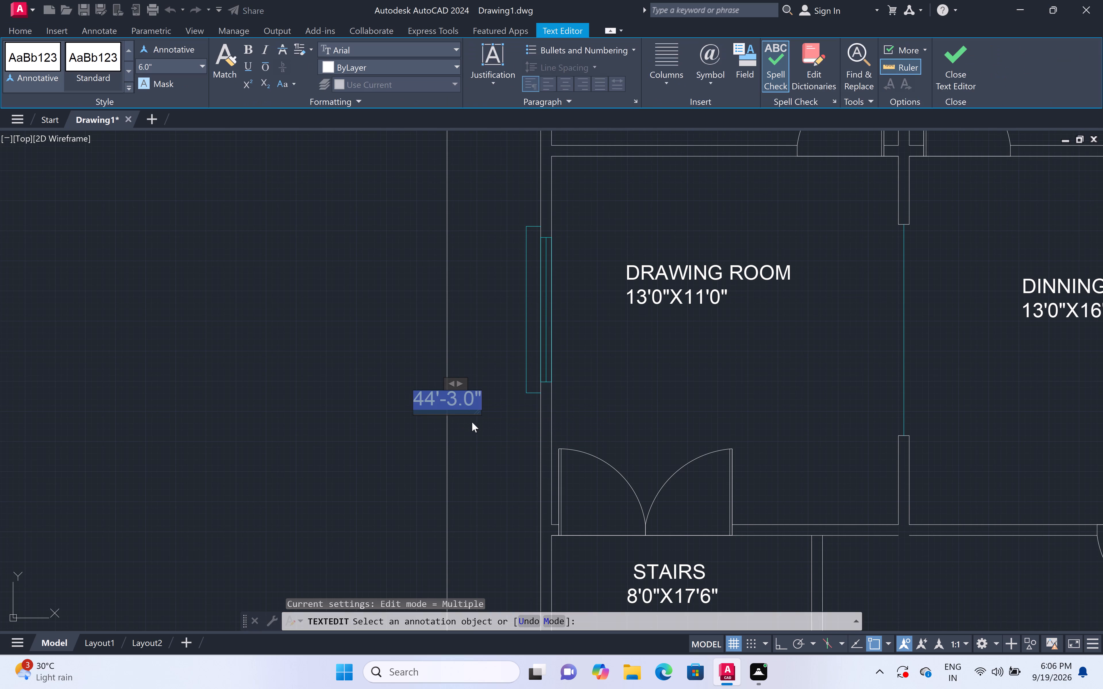
{"action": "left_click", "coordinate": [476, 398]}
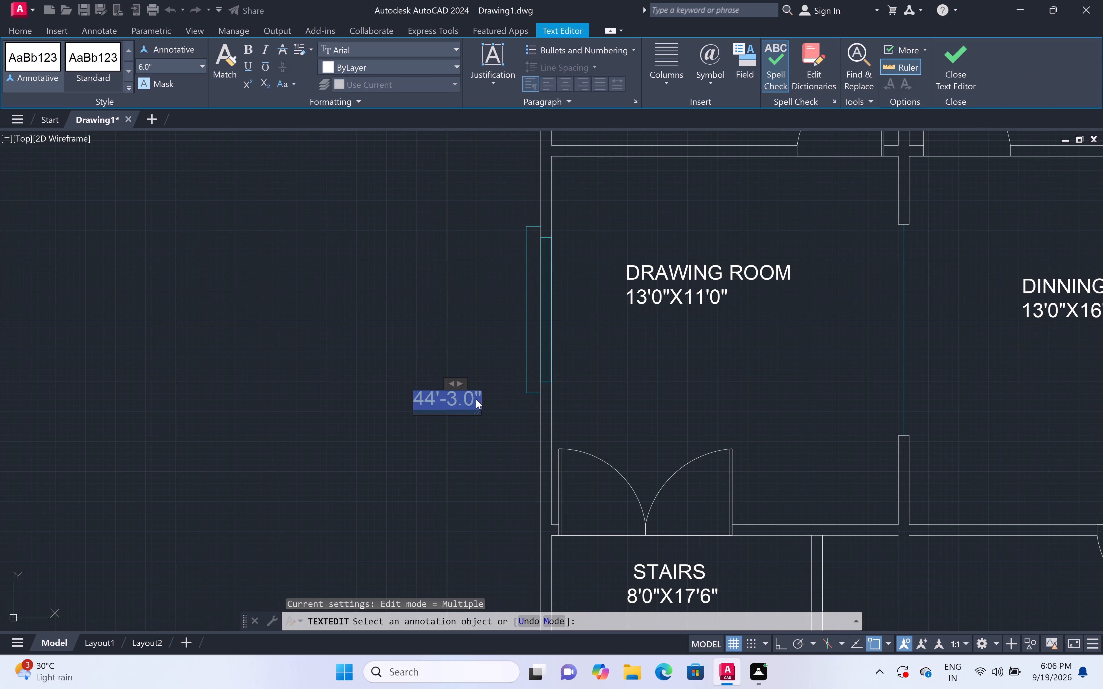
{"action": "left_click", "coordinate": [476, 399]}
{"action": "left_click", "coordinate": [475, 396]}
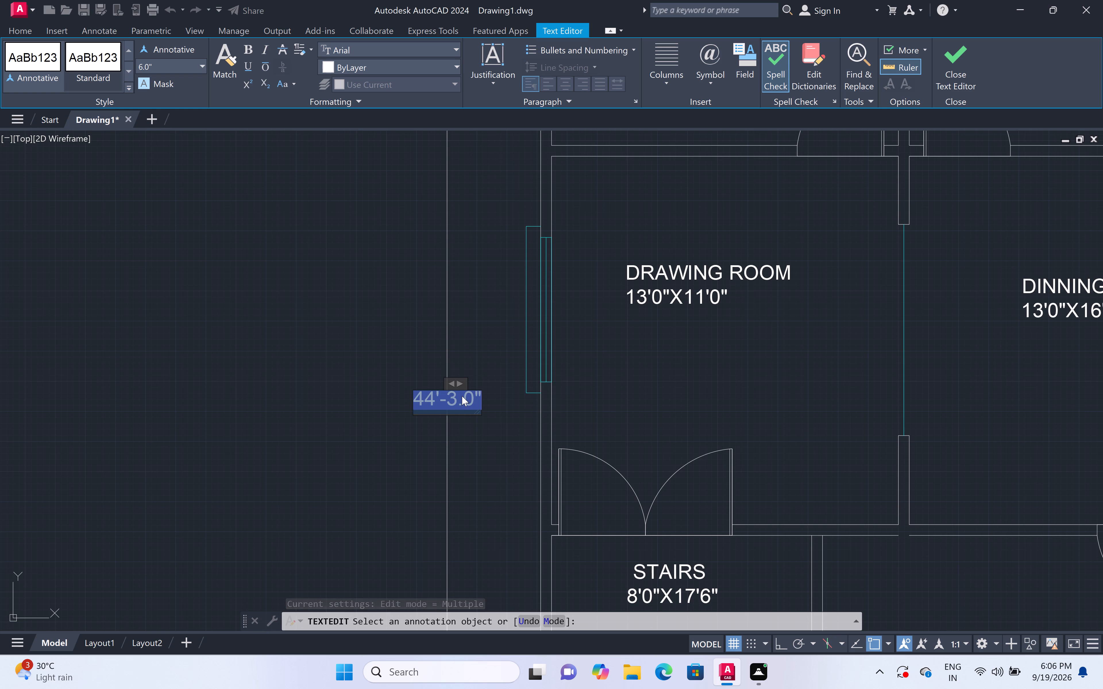
{"action": "left_click", "coordinate": [466, 394]}
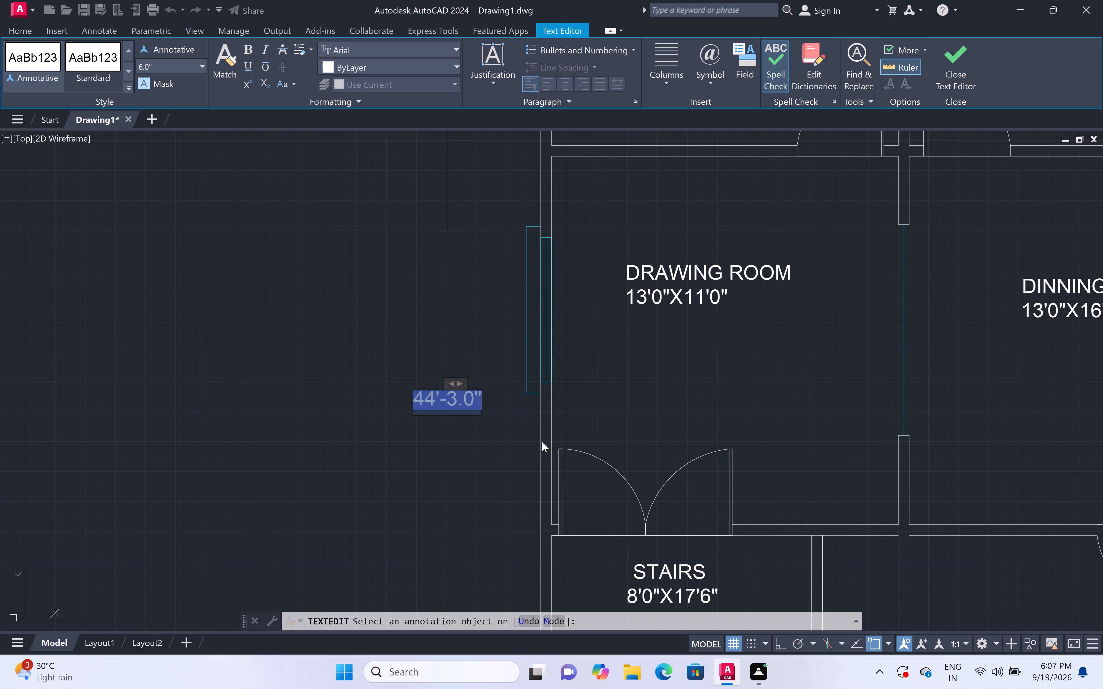
{"action": "key", "text": "BackSpace"}
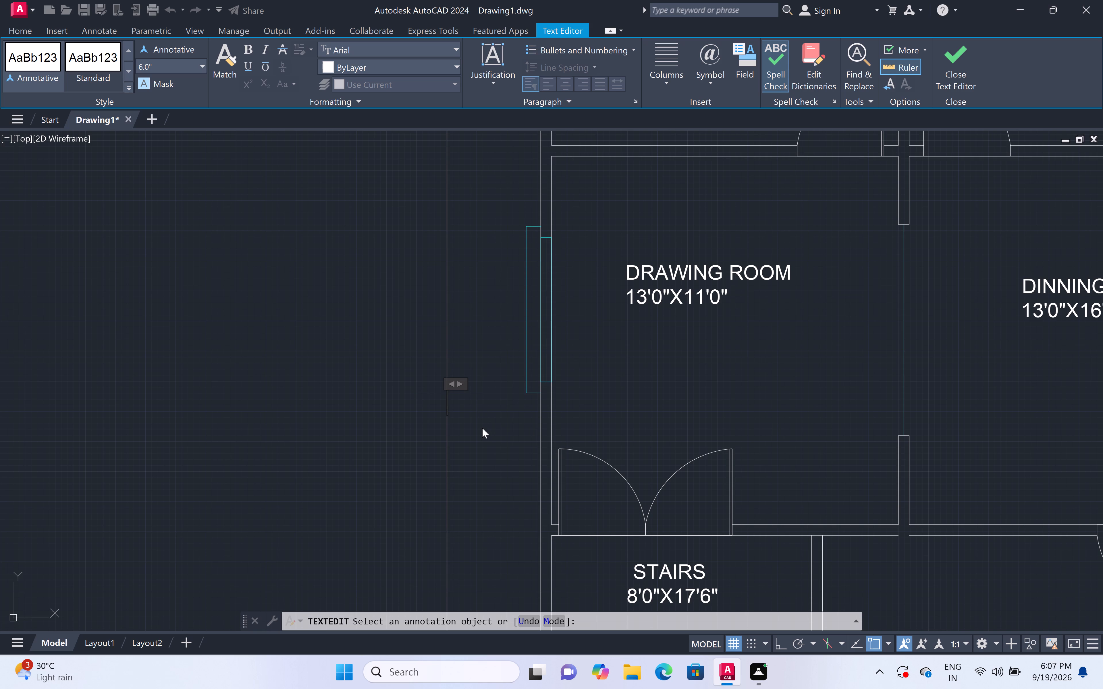
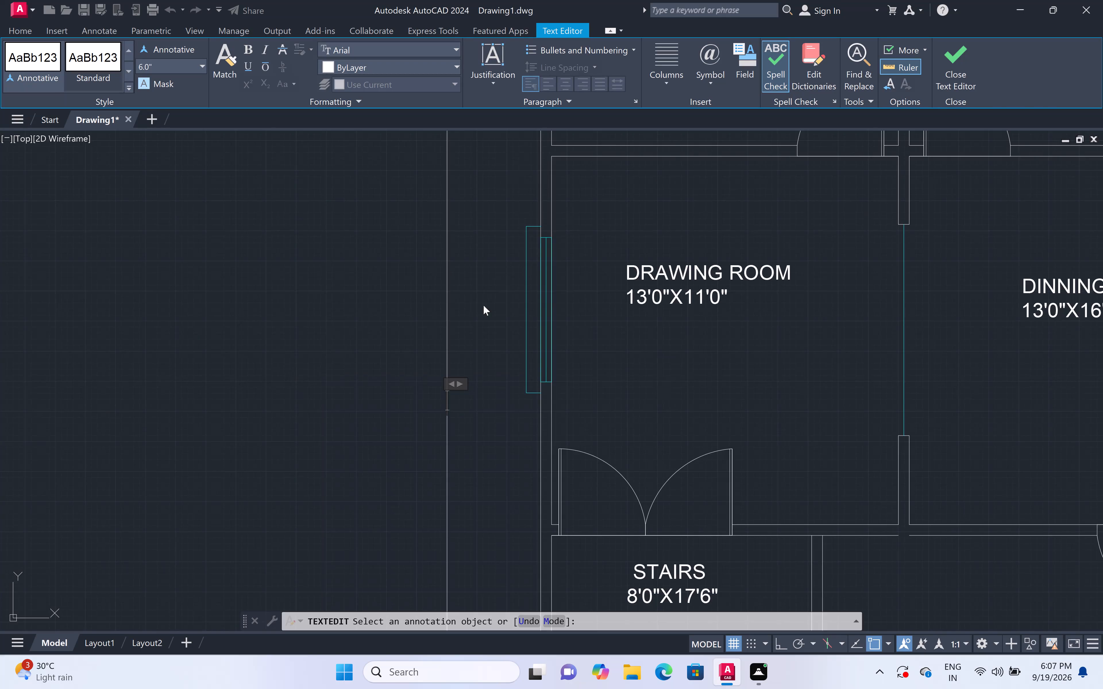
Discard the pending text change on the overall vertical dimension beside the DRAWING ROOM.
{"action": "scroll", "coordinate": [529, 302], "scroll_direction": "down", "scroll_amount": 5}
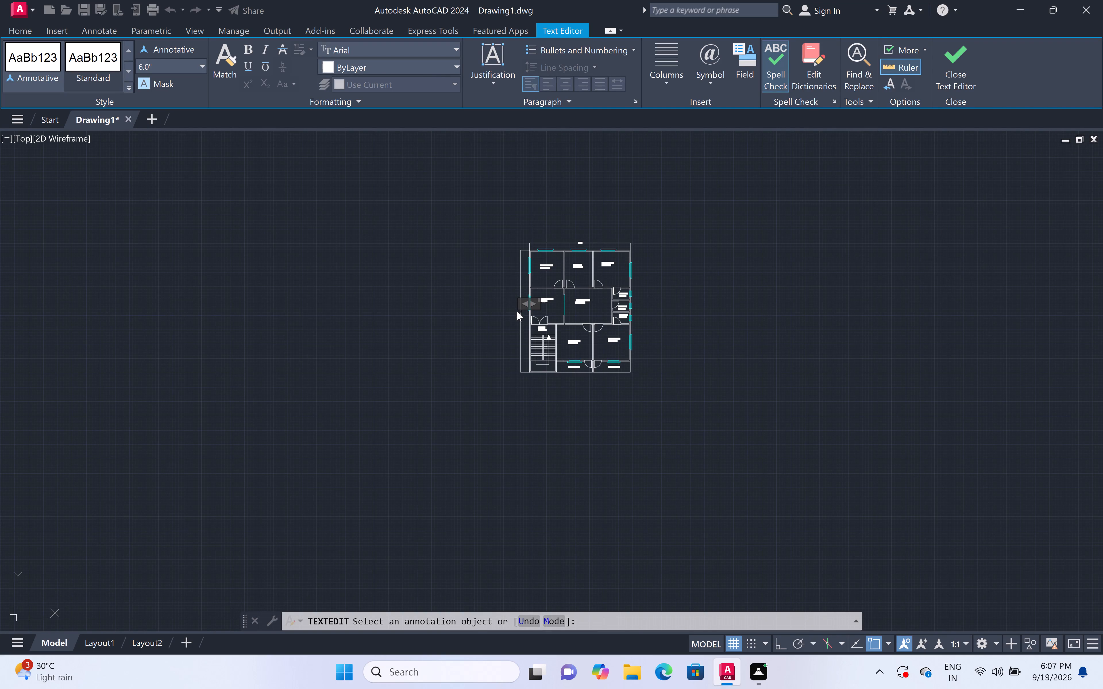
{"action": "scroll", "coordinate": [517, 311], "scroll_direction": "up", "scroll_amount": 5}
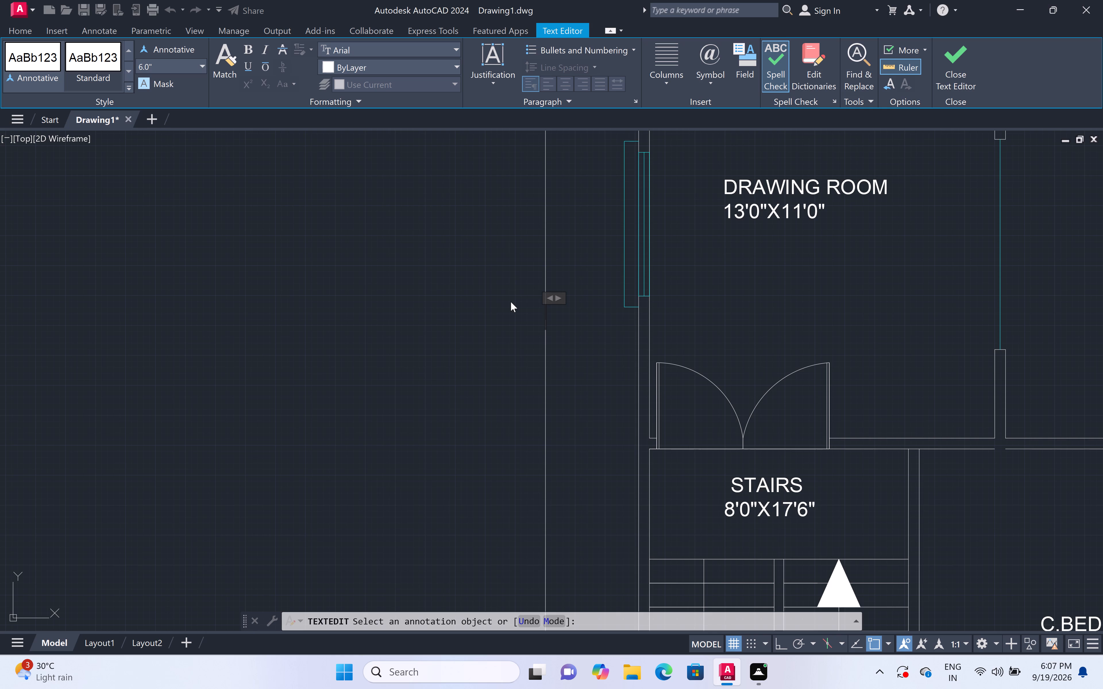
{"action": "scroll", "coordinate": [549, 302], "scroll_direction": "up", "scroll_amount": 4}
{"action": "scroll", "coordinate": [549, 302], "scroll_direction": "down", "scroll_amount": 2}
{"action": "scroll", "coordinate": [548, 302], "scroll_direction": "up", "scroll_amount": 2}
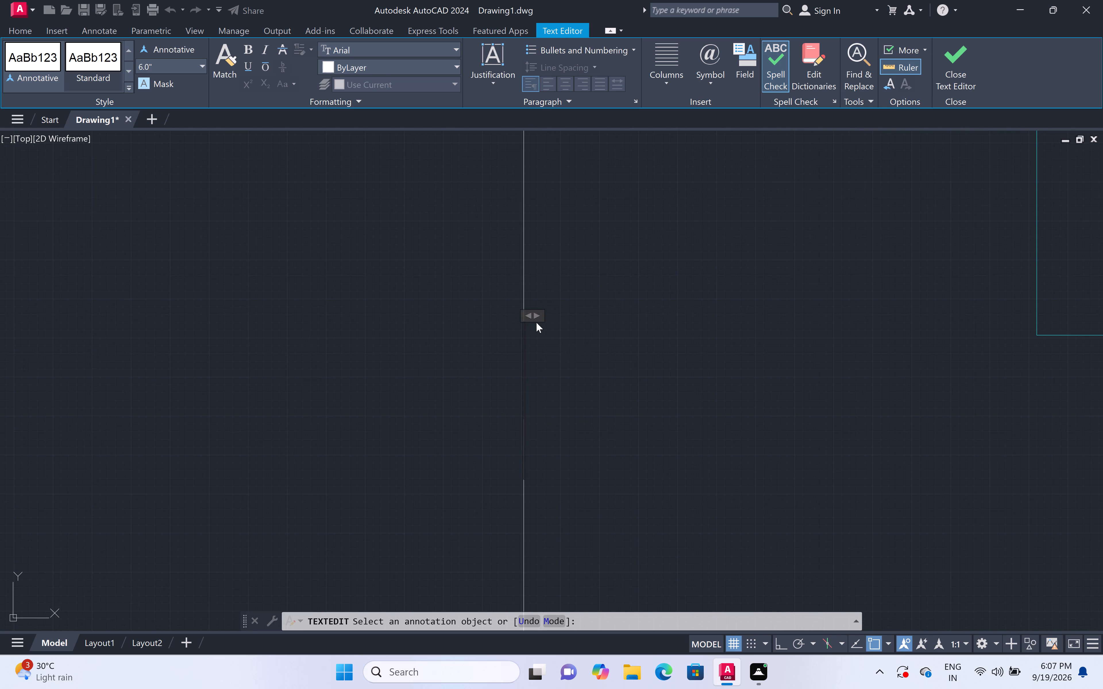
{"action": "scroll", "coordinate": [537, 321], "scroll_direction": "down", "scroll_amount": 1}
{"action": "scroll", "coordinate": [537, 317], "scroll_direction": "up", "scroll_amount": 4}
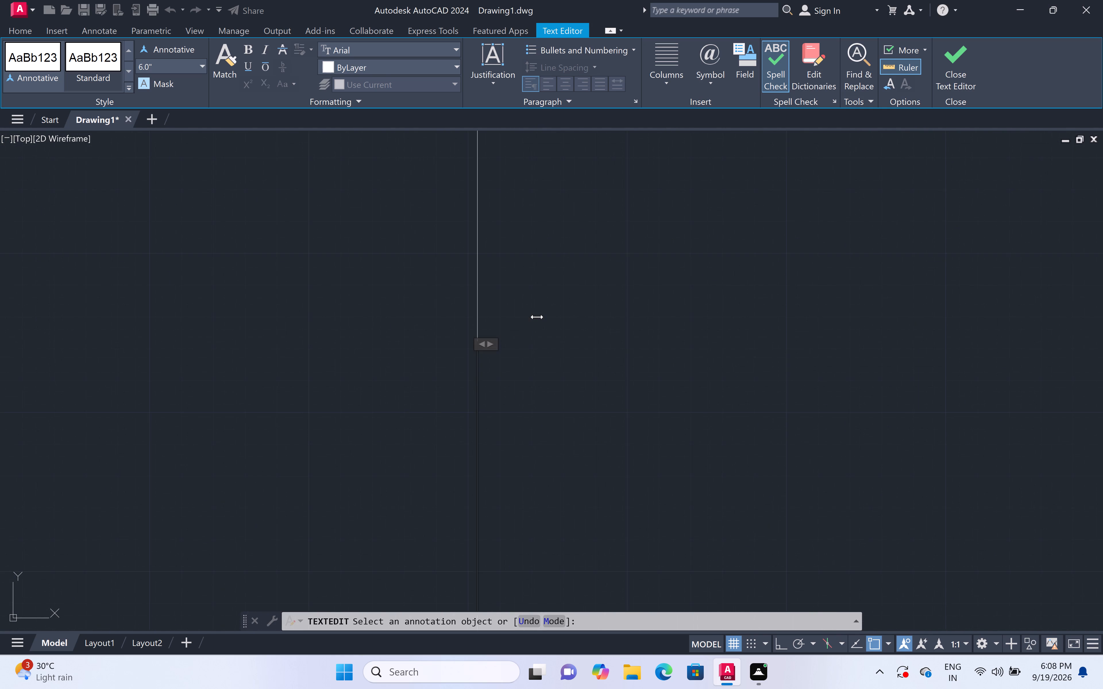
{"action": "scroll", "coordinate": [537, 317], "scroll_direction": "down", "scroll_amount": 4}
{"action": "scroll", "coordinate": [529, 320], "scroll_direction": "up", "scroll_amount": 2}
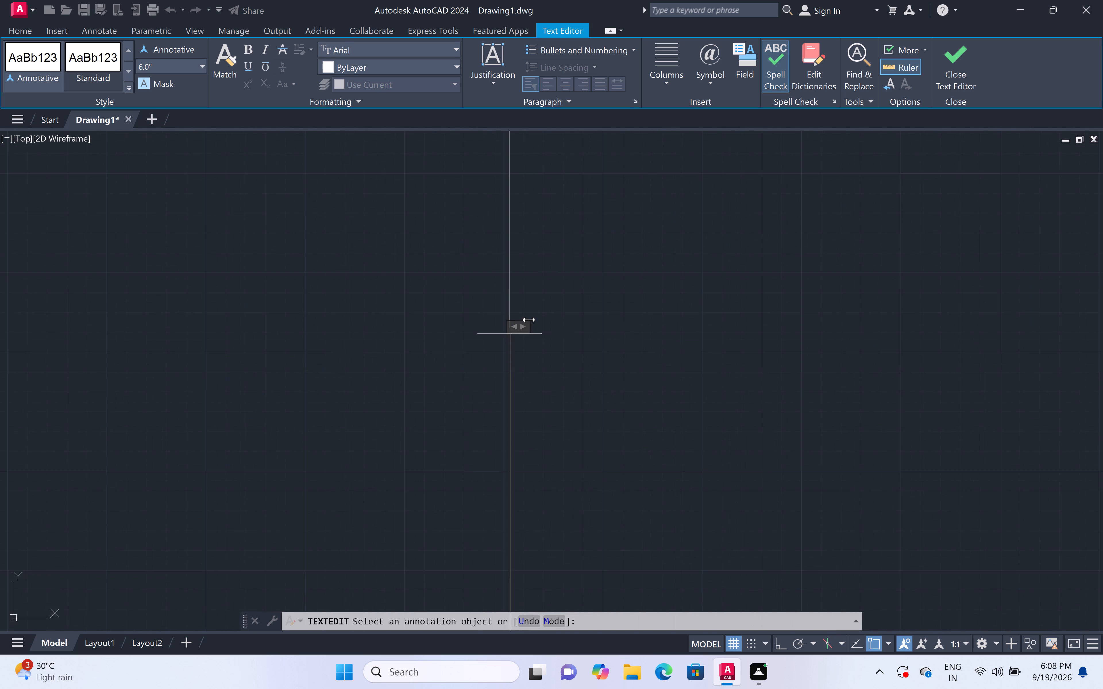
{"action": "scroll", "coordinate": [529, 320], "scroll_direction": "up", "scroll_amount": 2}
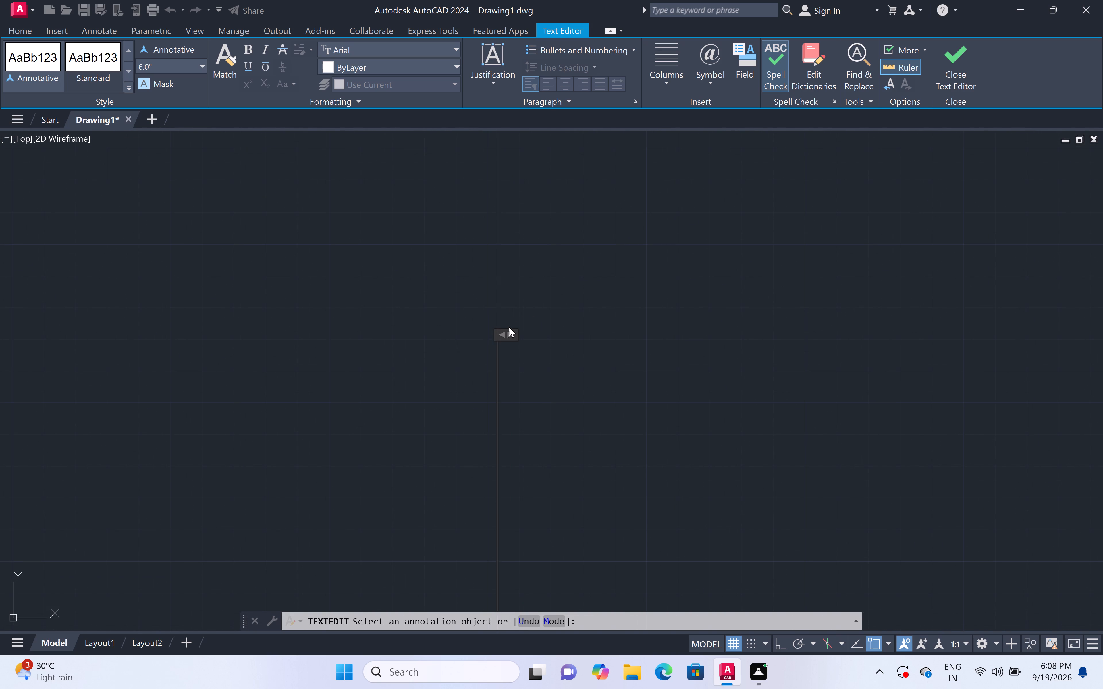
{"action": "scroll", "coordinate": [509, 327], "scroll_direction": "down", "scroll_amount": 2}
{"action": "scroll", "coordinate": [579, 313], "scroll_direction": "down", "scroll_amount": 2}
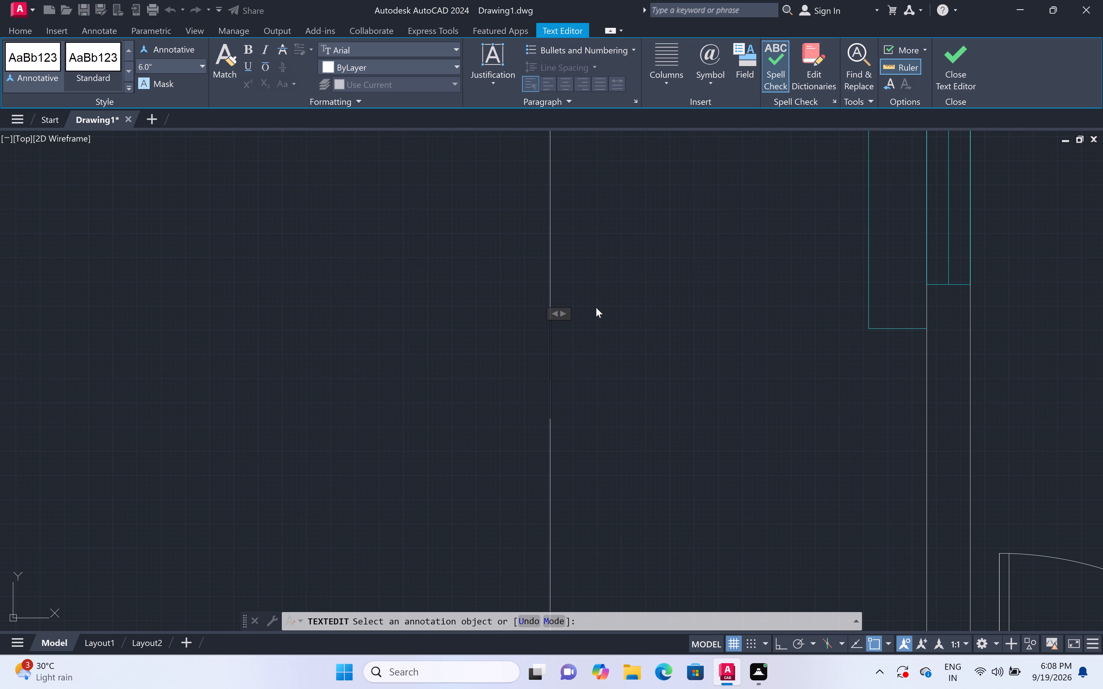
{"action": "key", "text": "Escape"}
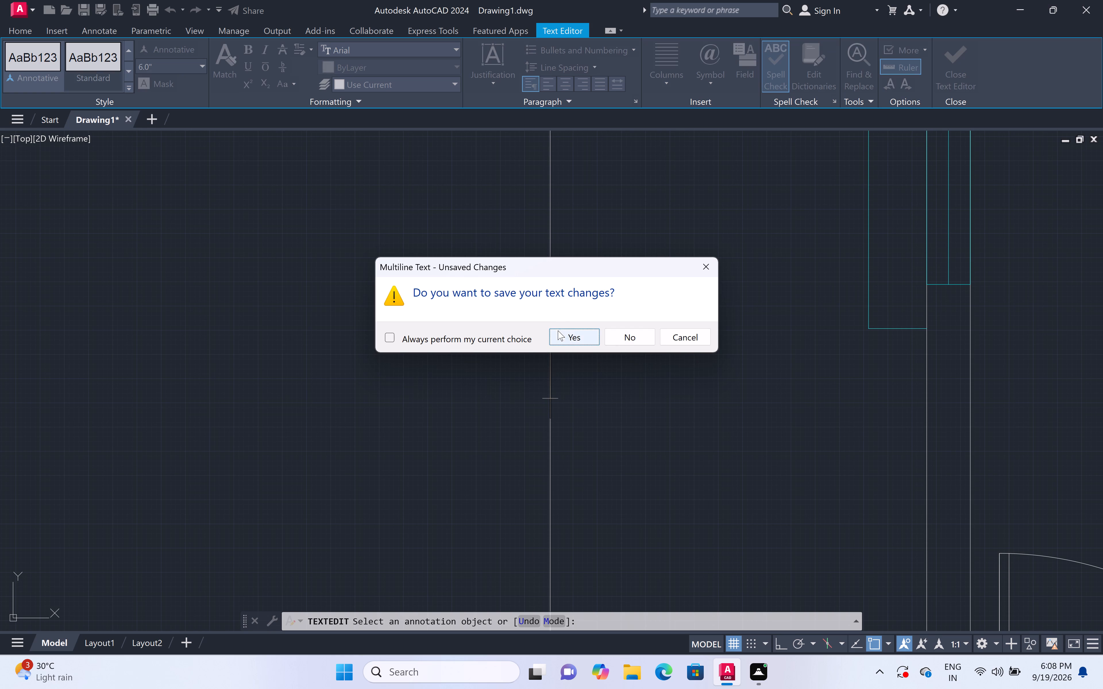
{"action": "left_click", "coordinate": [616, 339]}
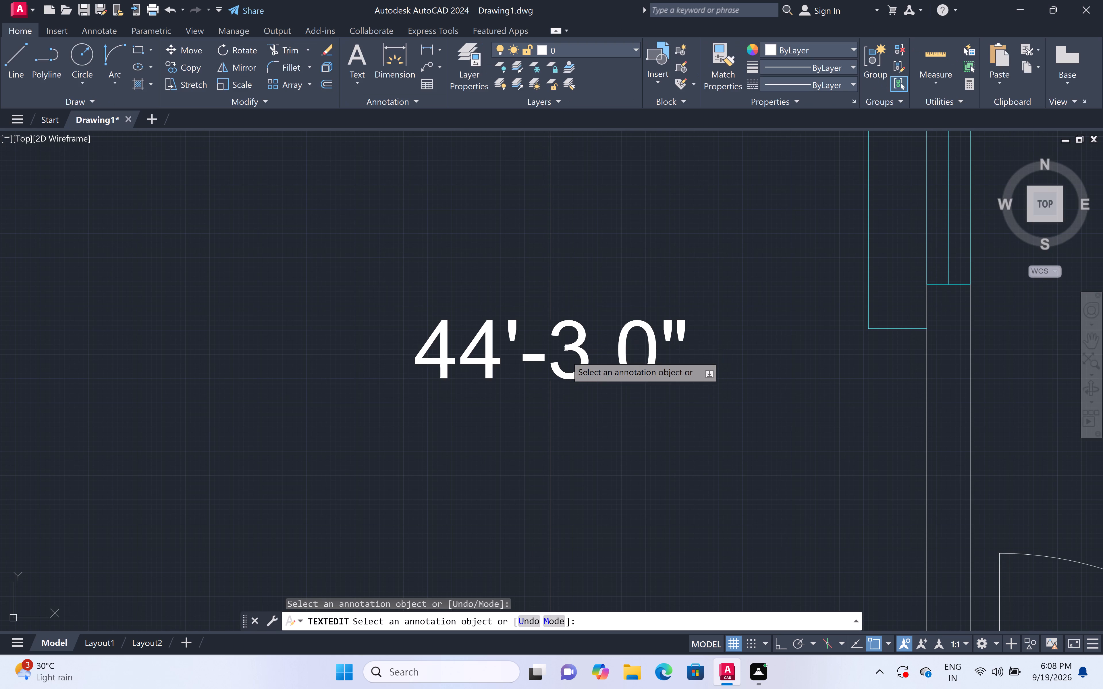
Replace the text of the overall vertical dimension beside the DRAWING ROOM with 44' and end text editing.
{"action": "scroll", "coordinate": [580, 345], "scroll_direction": "down", "scroll_amount": 3}
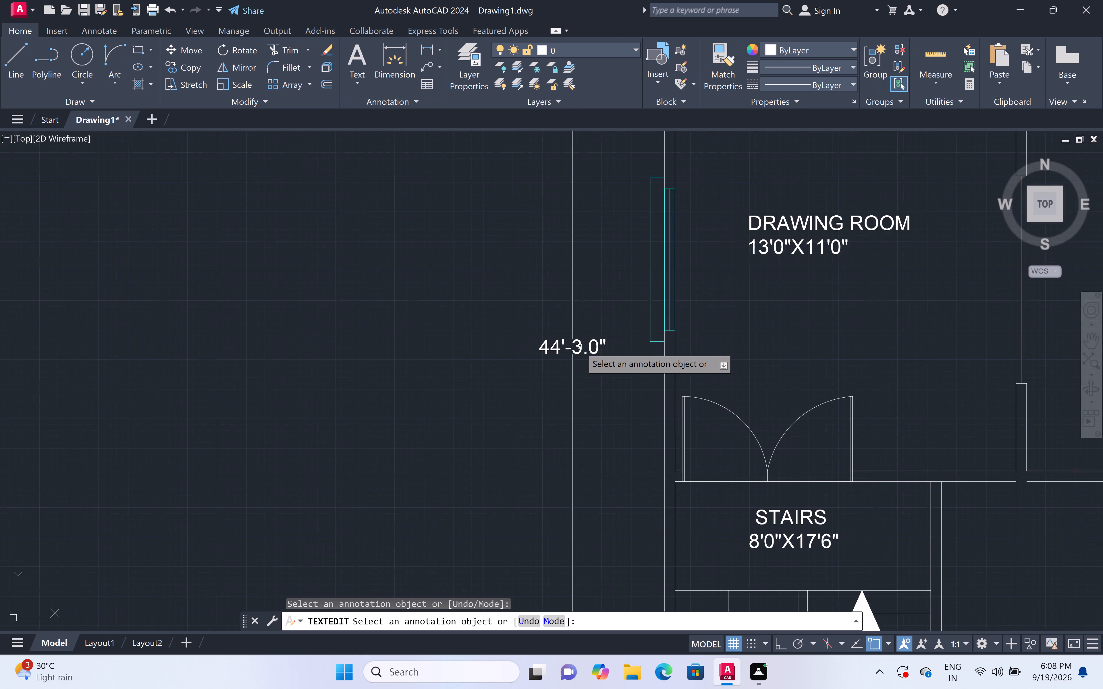
{"action": "scroll", "coordinate": [580, 347], "scroll_direction": "down", "scroll_amount": 3}
{"action": "scroll", "coordinate": [578, 351], "scroll_direction": "up", "scroll_amount": 5}
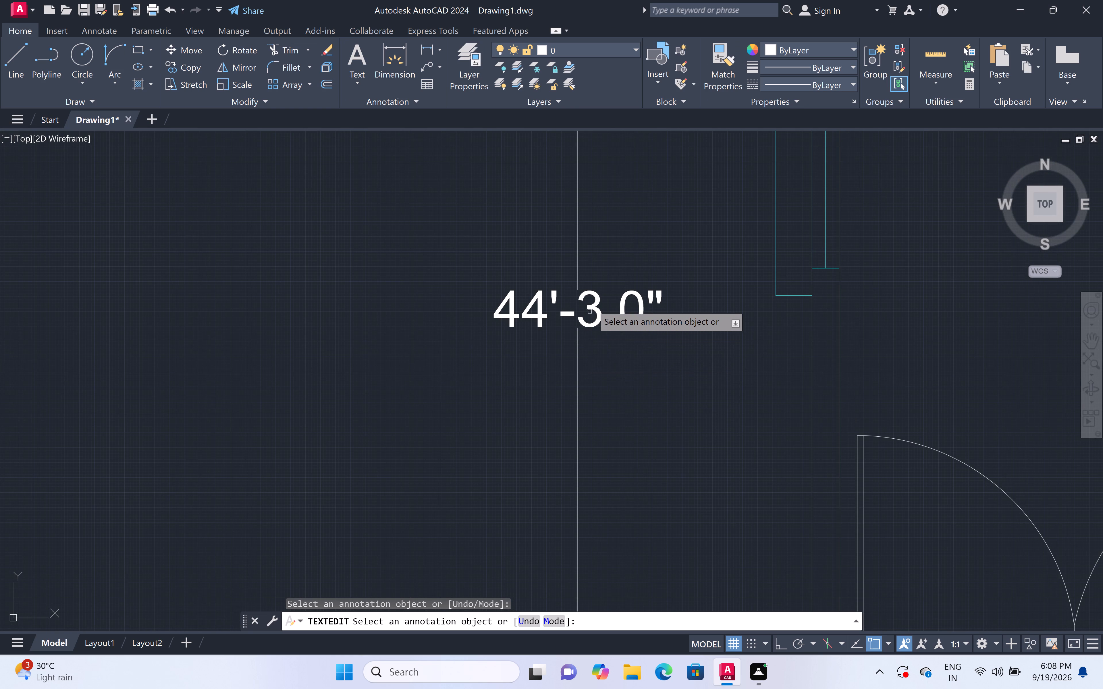
{"action": "scroll", "coordinate": [597, 286], "scroll_direction": "up", "scroll_amount": 3}
{"action": "scroll", "coordinate": [574, 328], "scroll_direction": "down", "scroll_amount": 2}
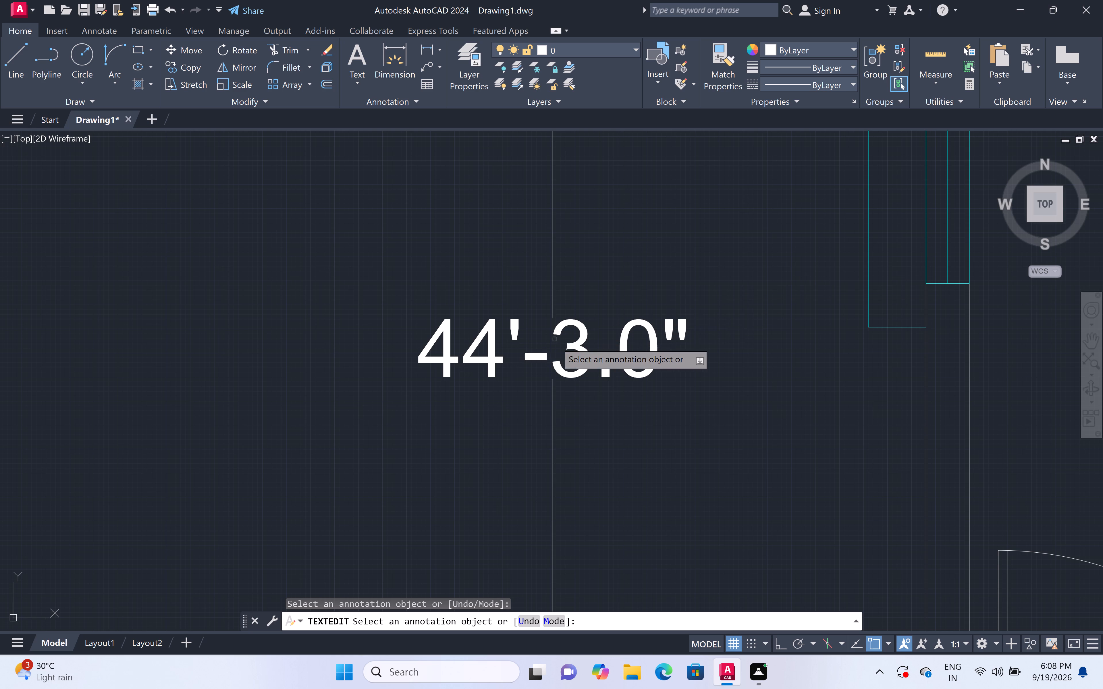
{"action": "left_click", "coordinate": [579, 345]}
{"action": "left_click", "coordinate": [578, 344]}
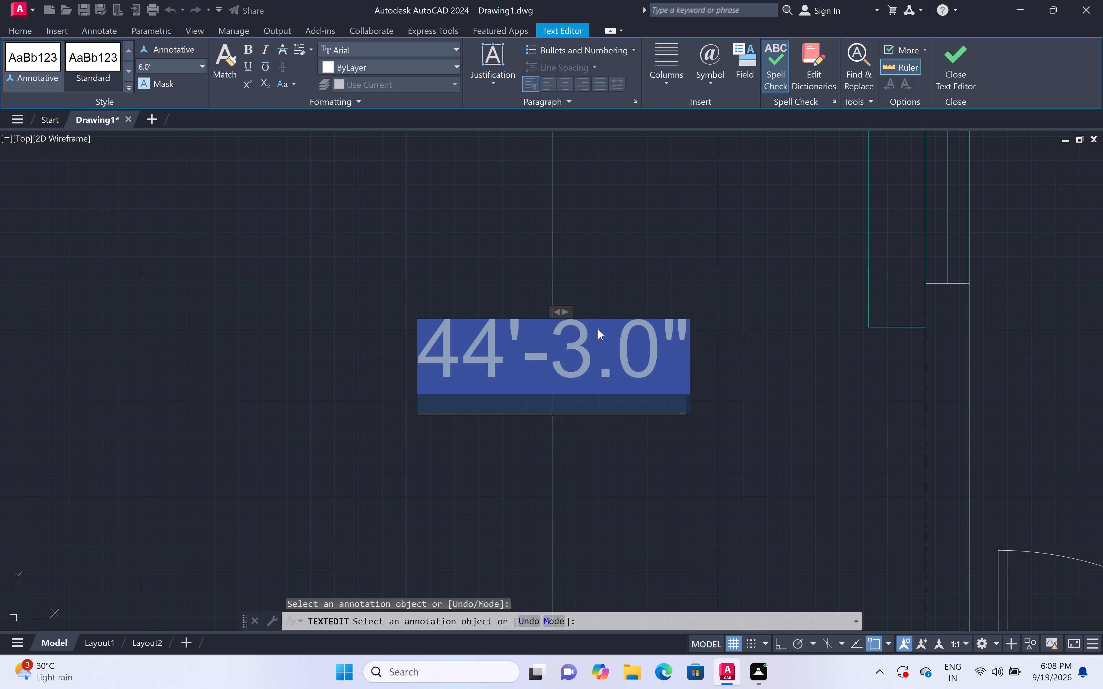
{"action": "key", "text": "BackSpace"}
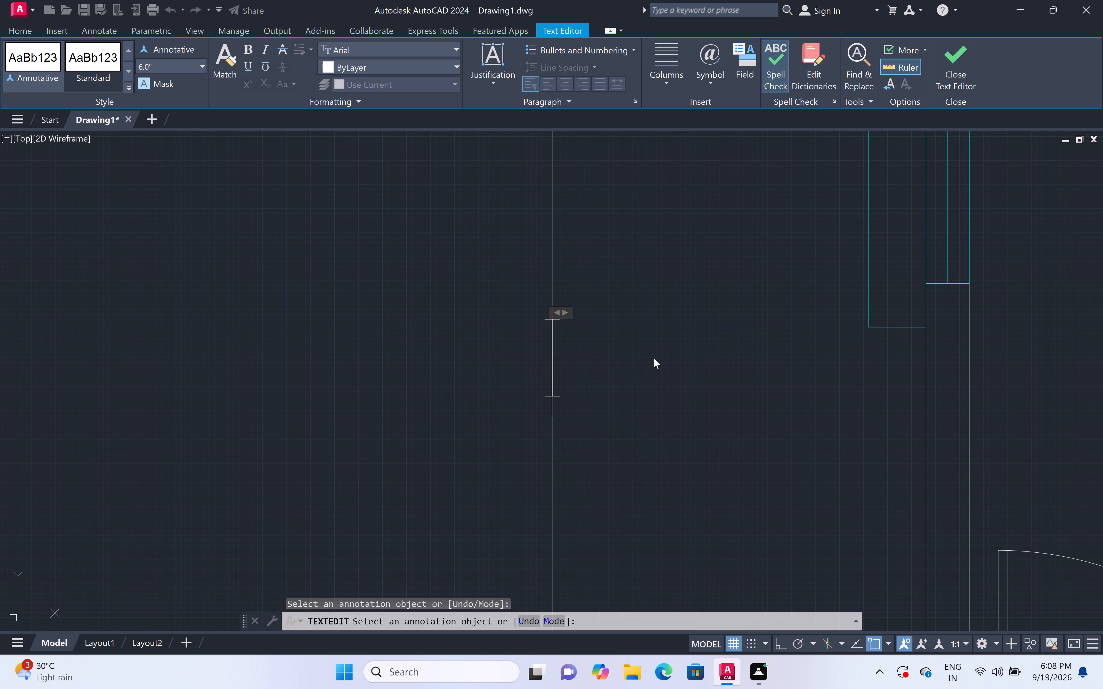
{"action": "type", "text": "44"}
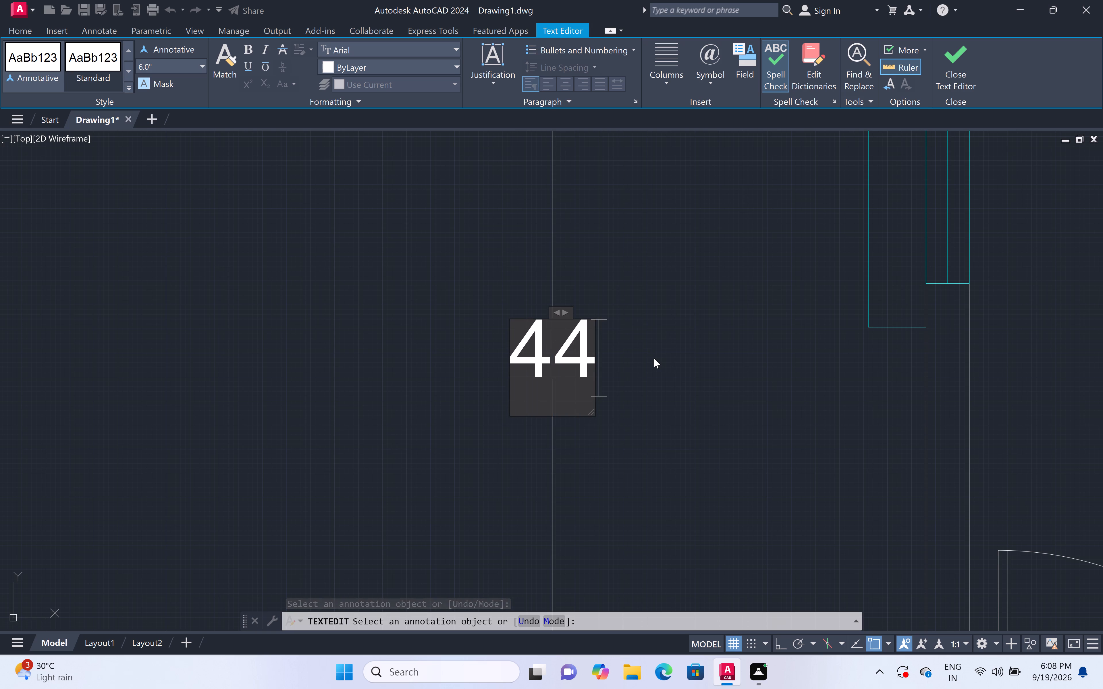
{"action": "key", "text": "apostrophe"}
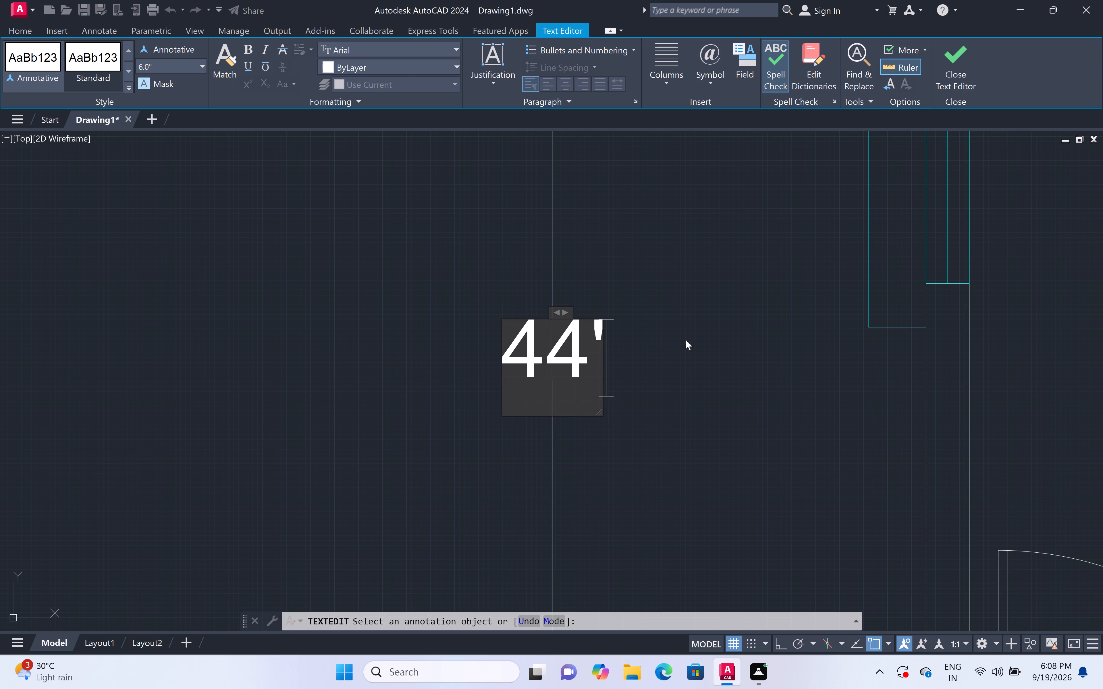
{"action": "left_click", "coordinate": [713, 405]}
{"action": "key", "text": "Escape"}
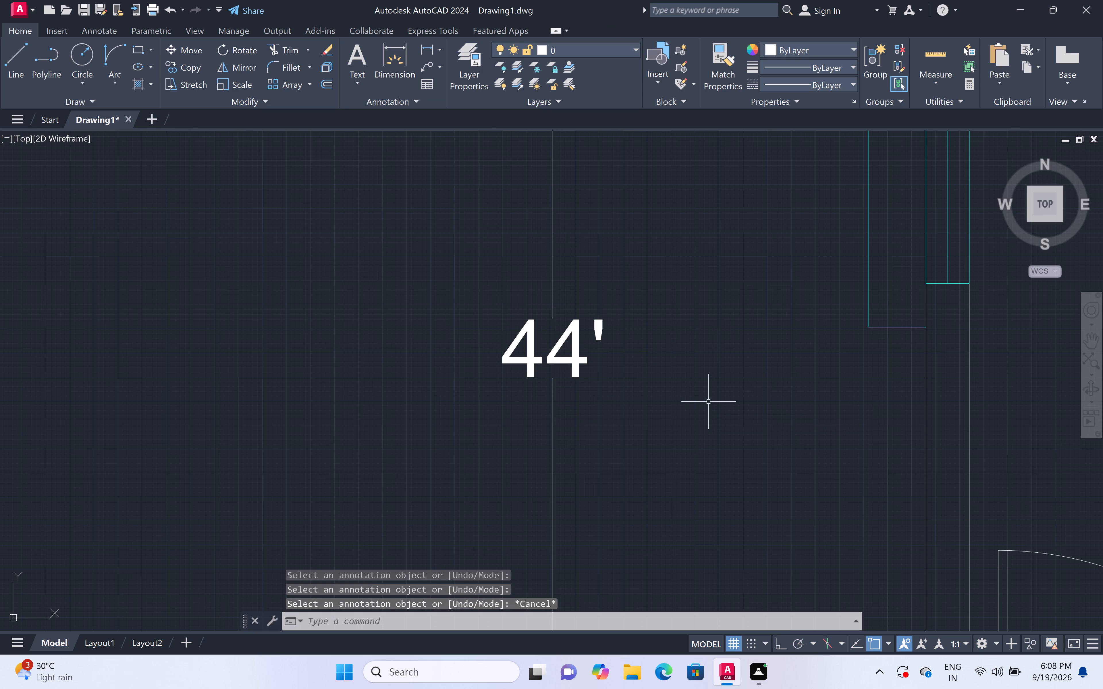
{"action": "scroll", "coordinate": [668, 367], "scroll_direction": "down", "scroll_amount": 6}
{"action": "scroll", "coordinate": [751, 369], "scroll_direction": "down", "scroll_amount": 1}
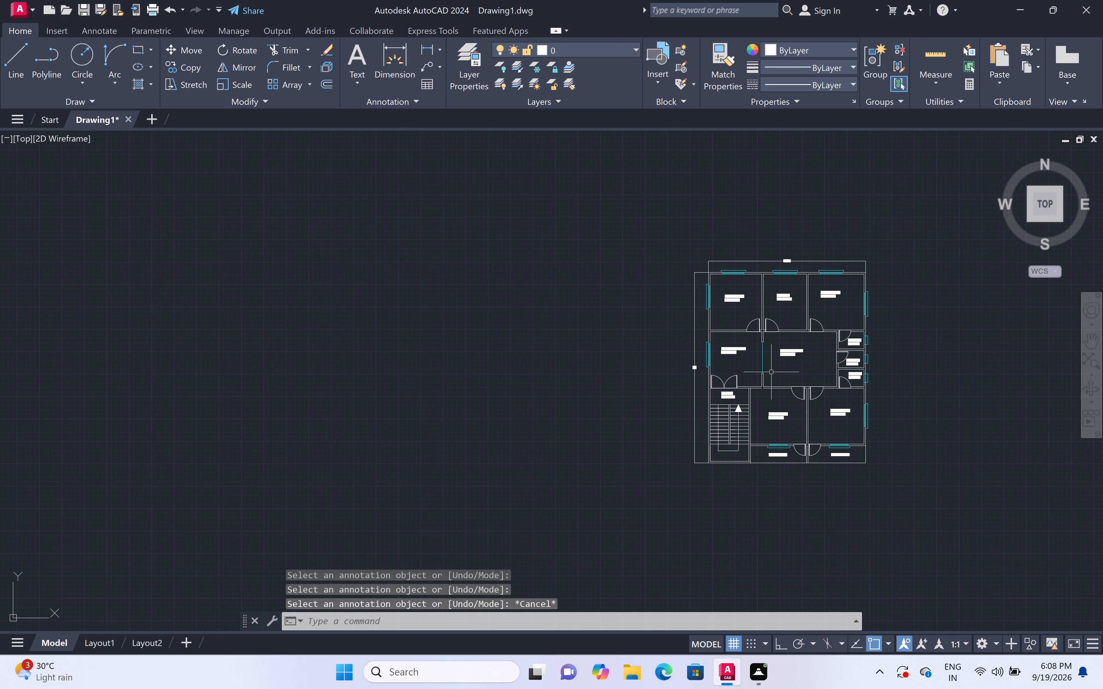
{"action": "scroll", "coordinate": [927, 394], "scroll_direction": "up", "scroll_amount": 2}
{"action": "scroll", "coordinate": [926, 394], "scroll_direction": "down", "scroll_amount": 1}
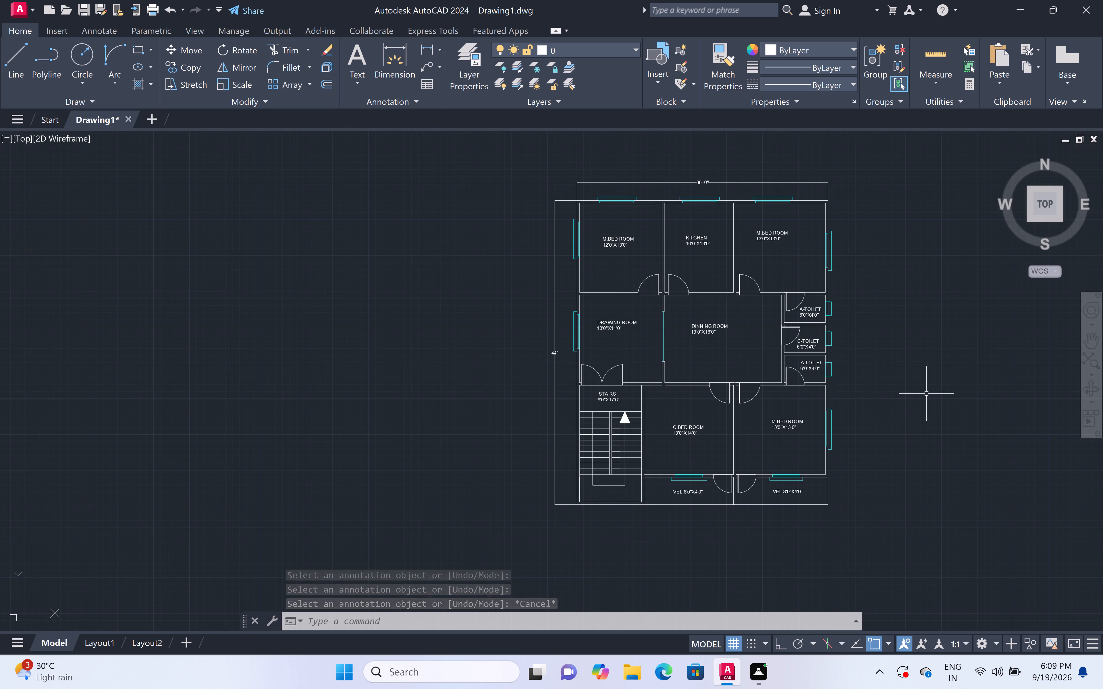
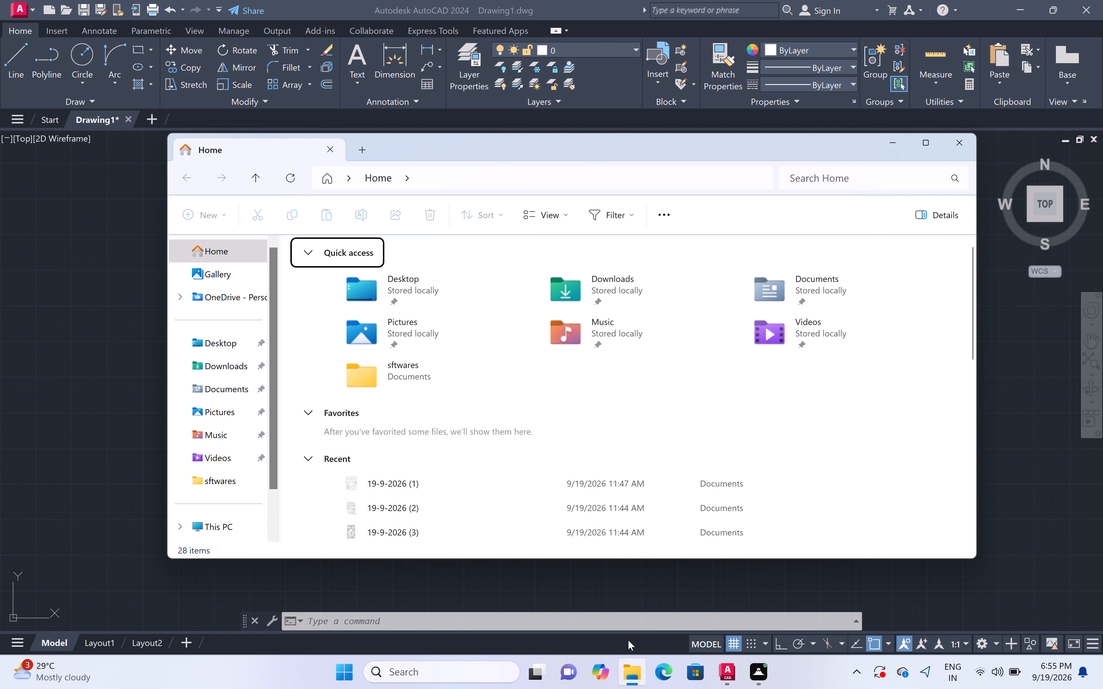
Back in AutoCAD, draw a rectangular border around the whole floor plan and its overall dimensions.
{"action": "left_click", "coordinate": [118, 550]}
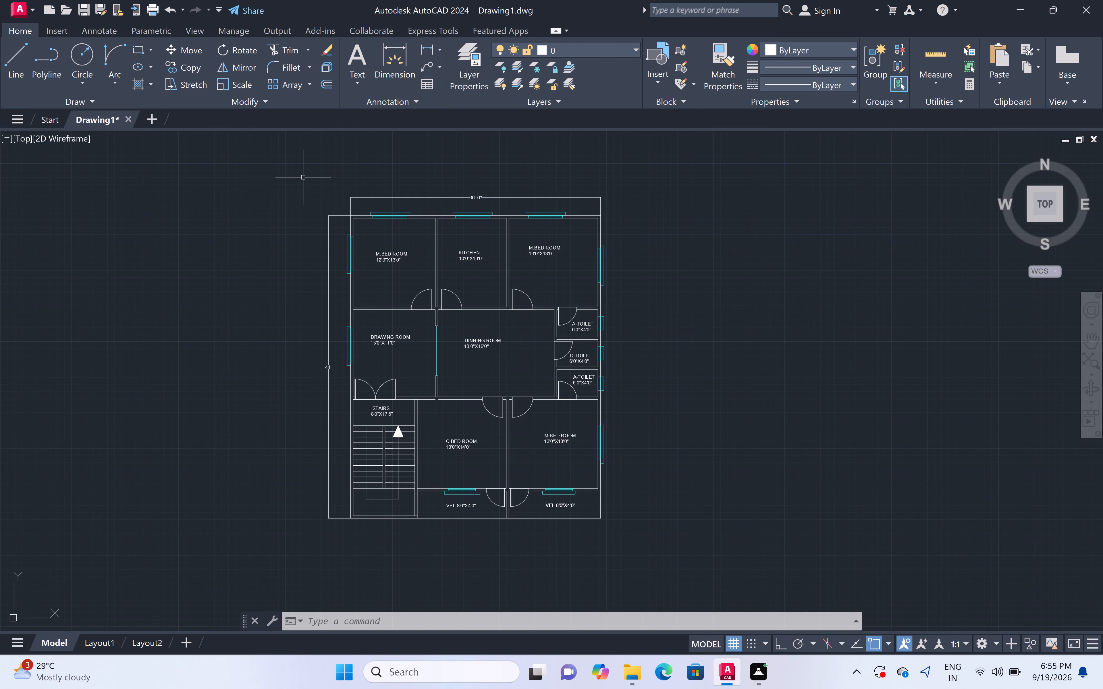
{"action": "key", "text": "r"}
{"action": "key", "text": "e"}
{"action": "key", "text": "c"}
{"action": "key", "text": "space"}
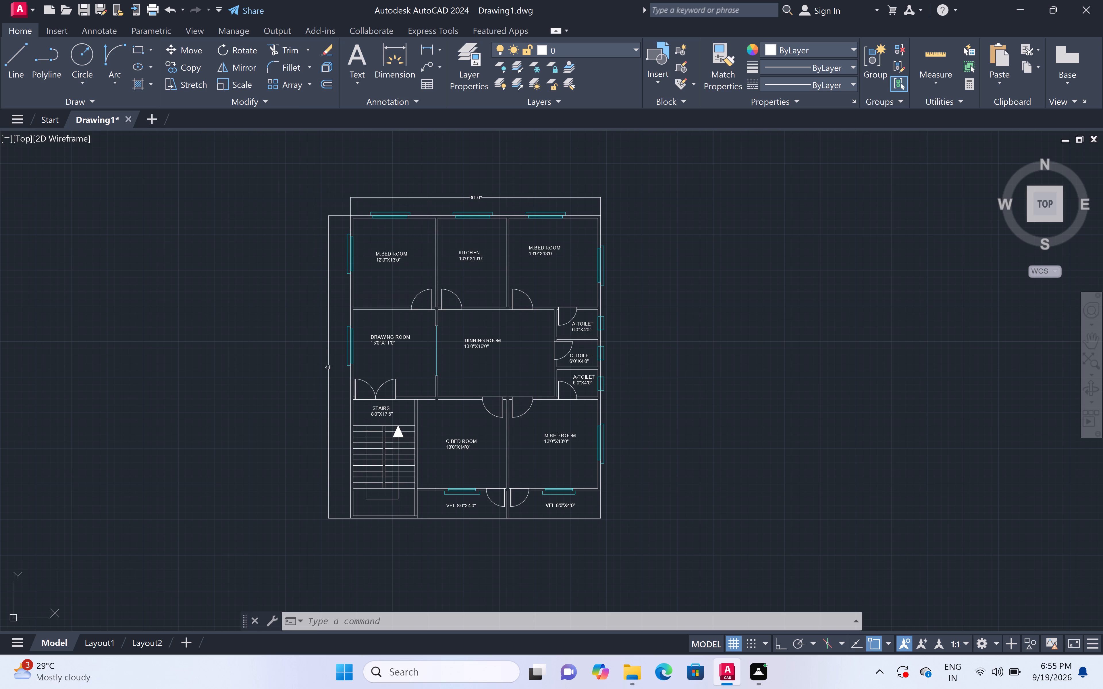
{"action": "left_click", "coordinate": [290, 172]}
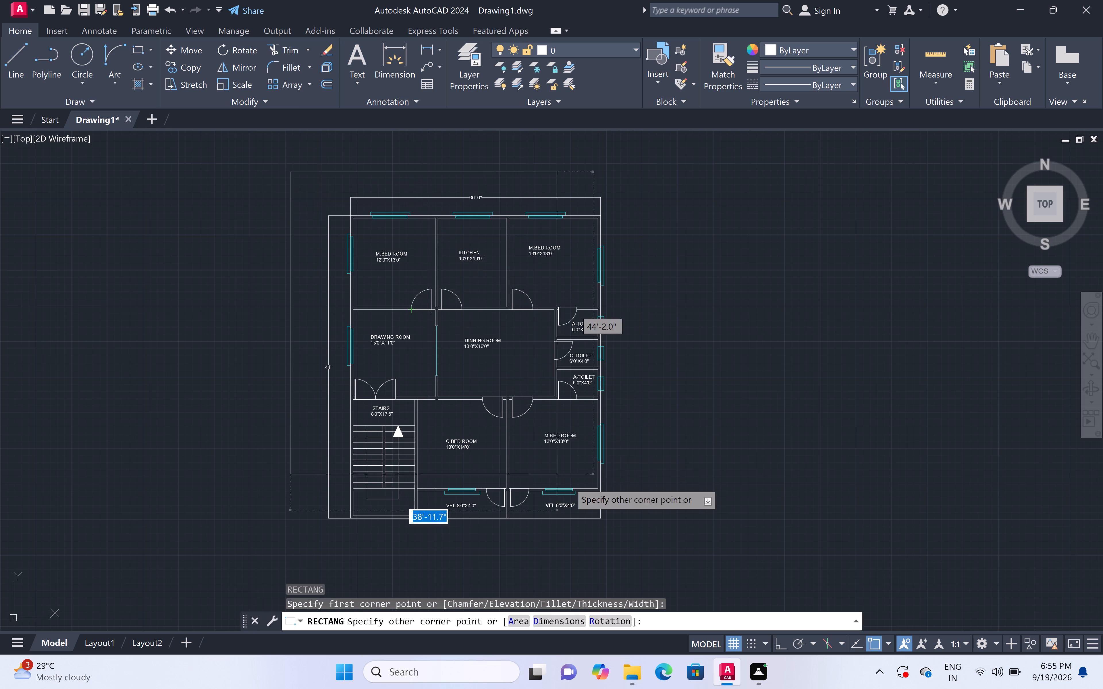
{"action": "left_click", "coordinate": [655, 556]}
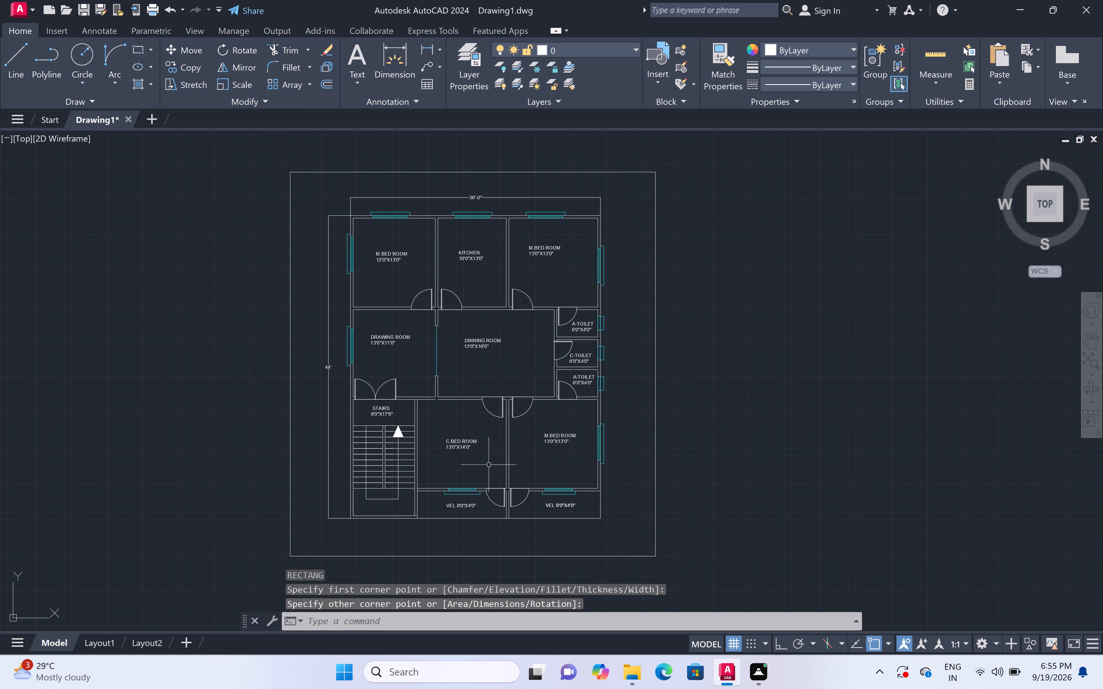
Start a plot of the model and choose DWG To PDF.pc3 as the plotter.
{"action": "key", "text": "ctrl+p"}
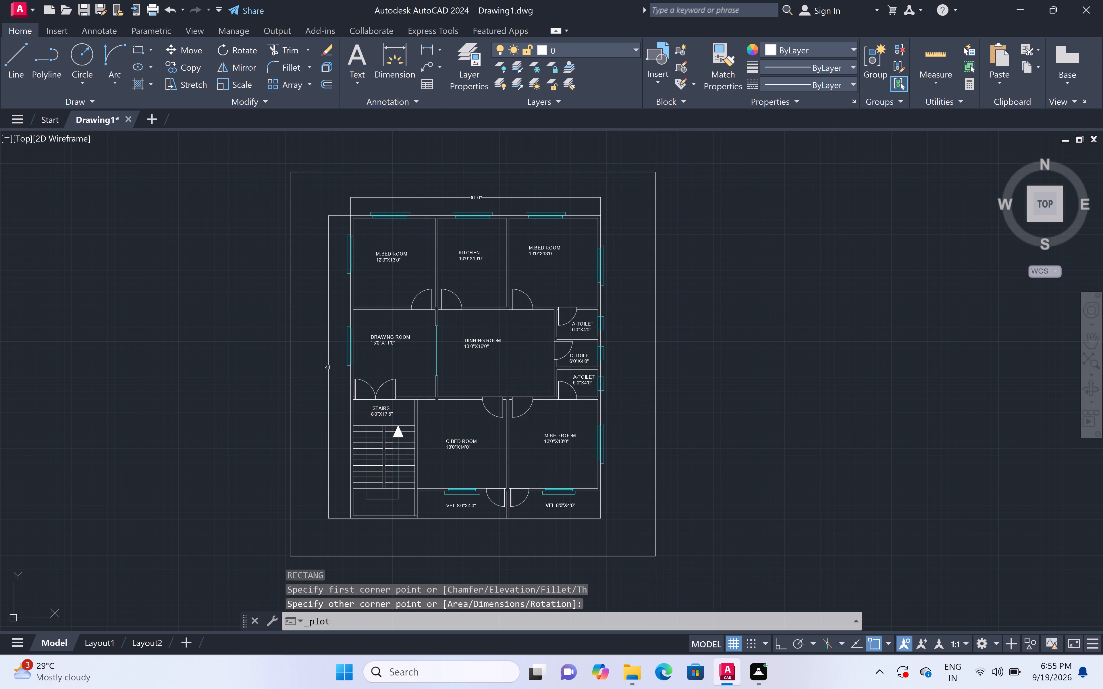
{"action": "left_click", "coordinate": [550, 221]}
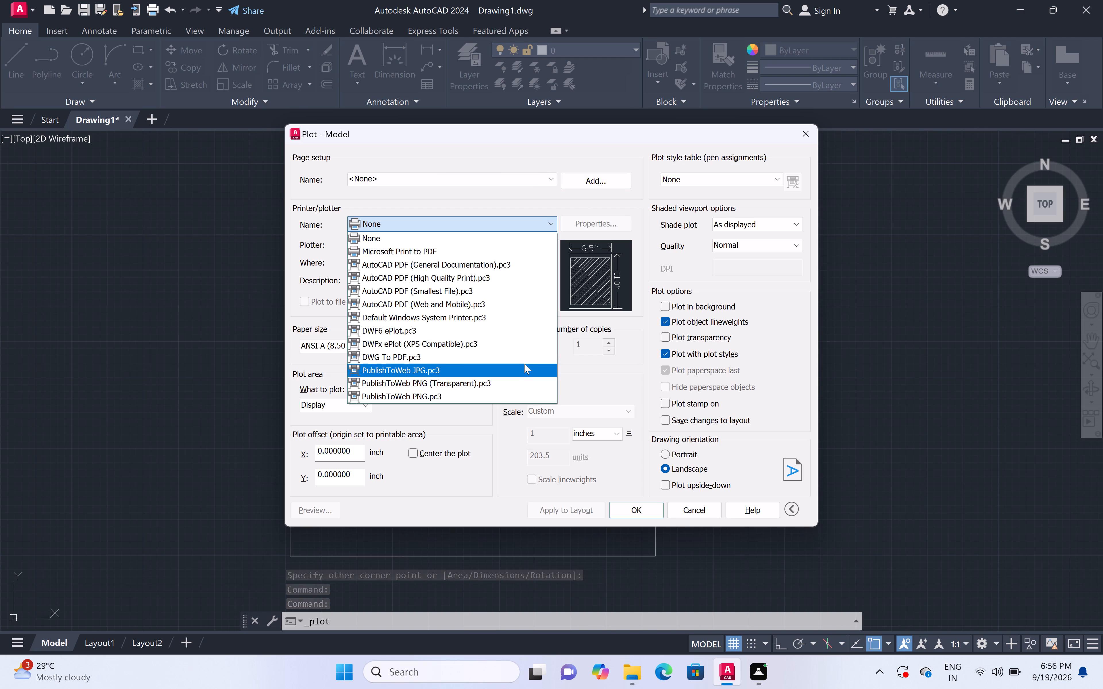
{"action": "left_click", "coordinate": [521, 359]}
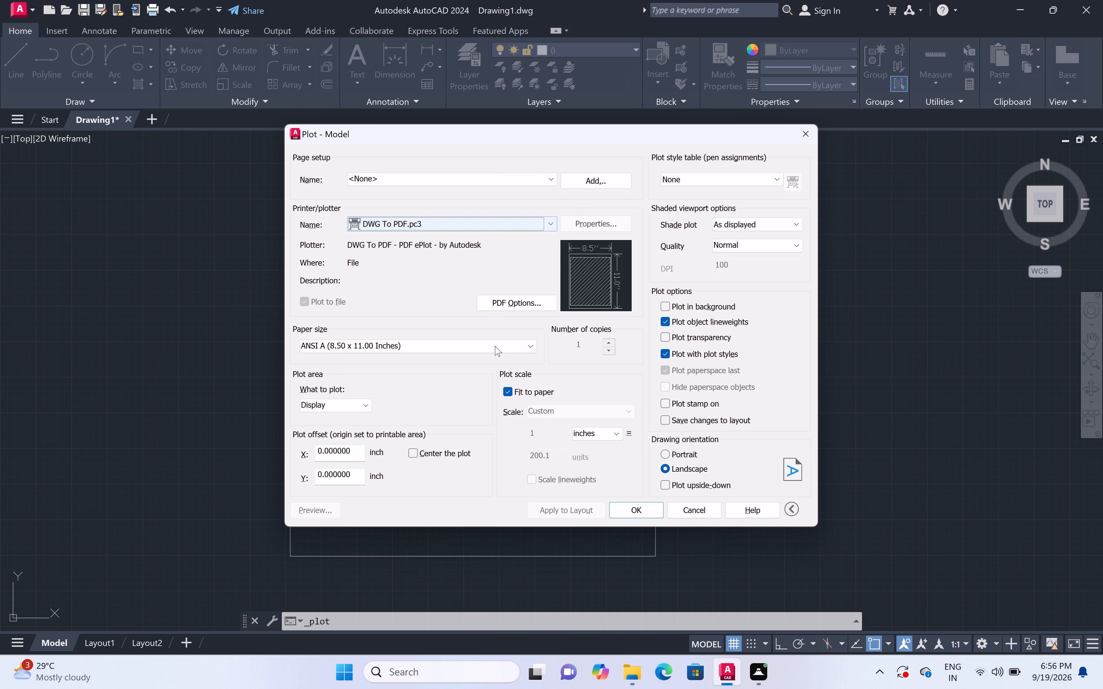
Set the plot's paper size to ISO A4 (297.00 x 210.00 MM).
{"action": "left_click", "coordinate": [527, 347]}
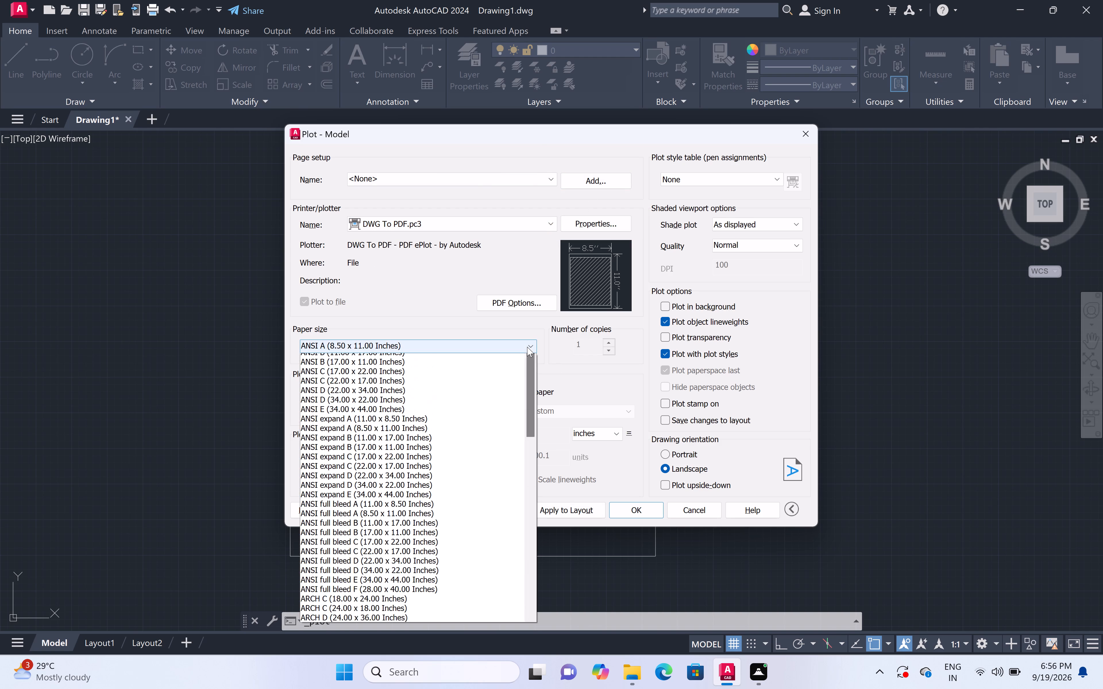
{"action": "scroll", "coordinate": [518, 421], "scroll_direction": "down", "scroll_amount": 11}
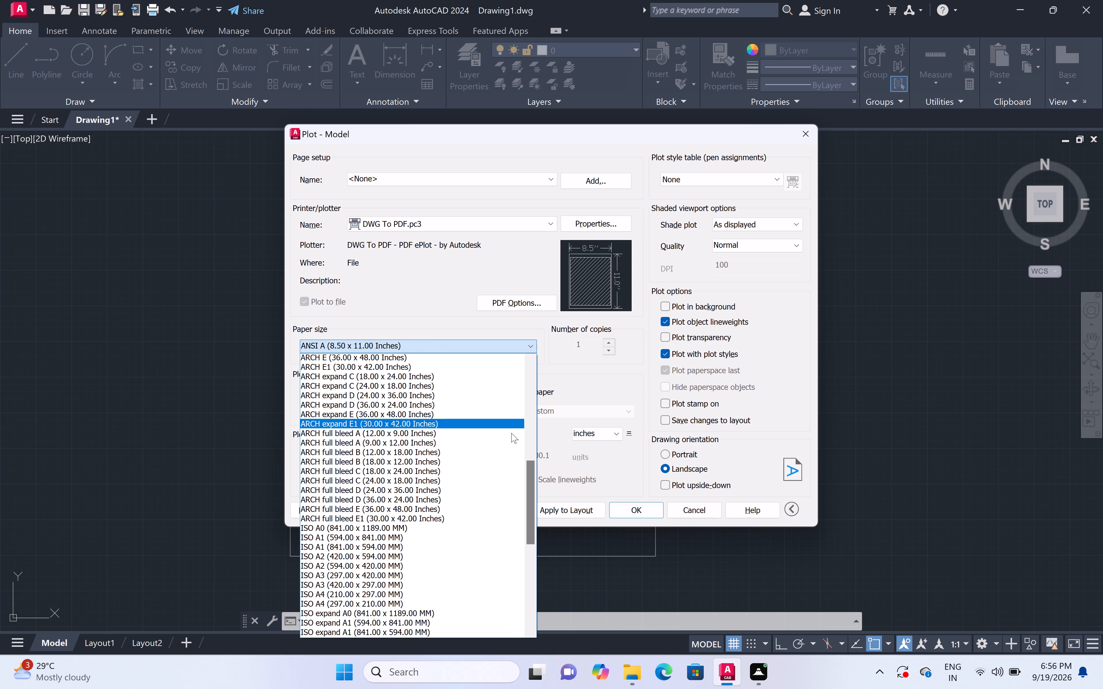
{"action": "scroll", "coordinate": [511, 433], "scroll_direction": "down", "scroll_amount": 1}
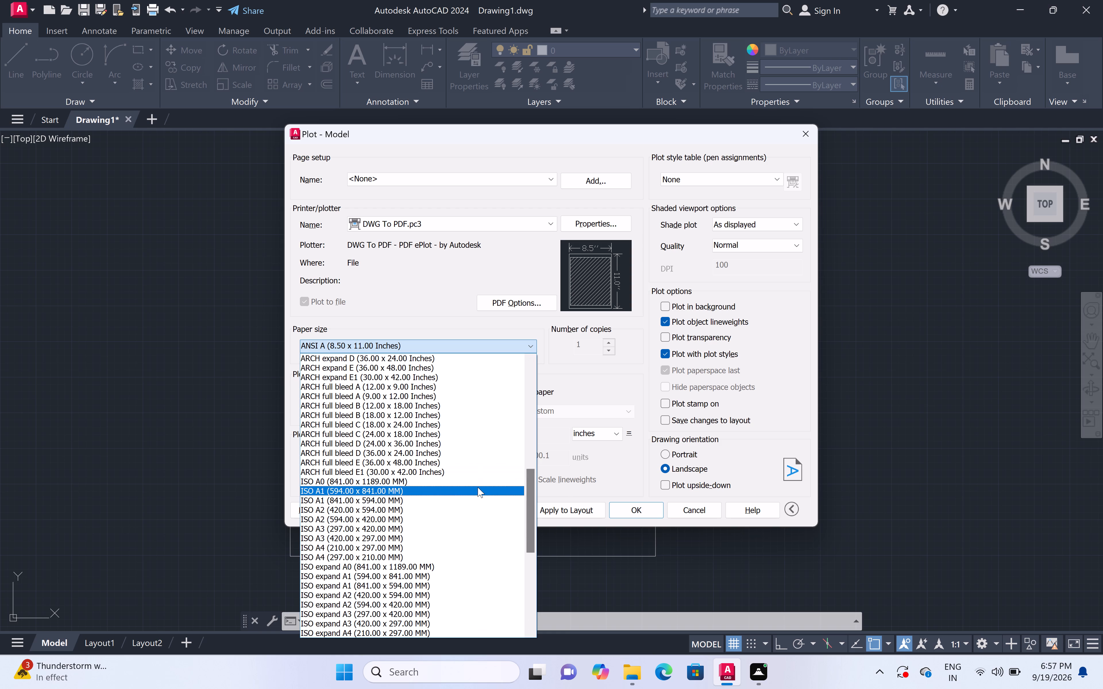
{"action": "scroll", "coordinate": [478, 487], "scroll_direction": "down", "scroll_amount": 1}
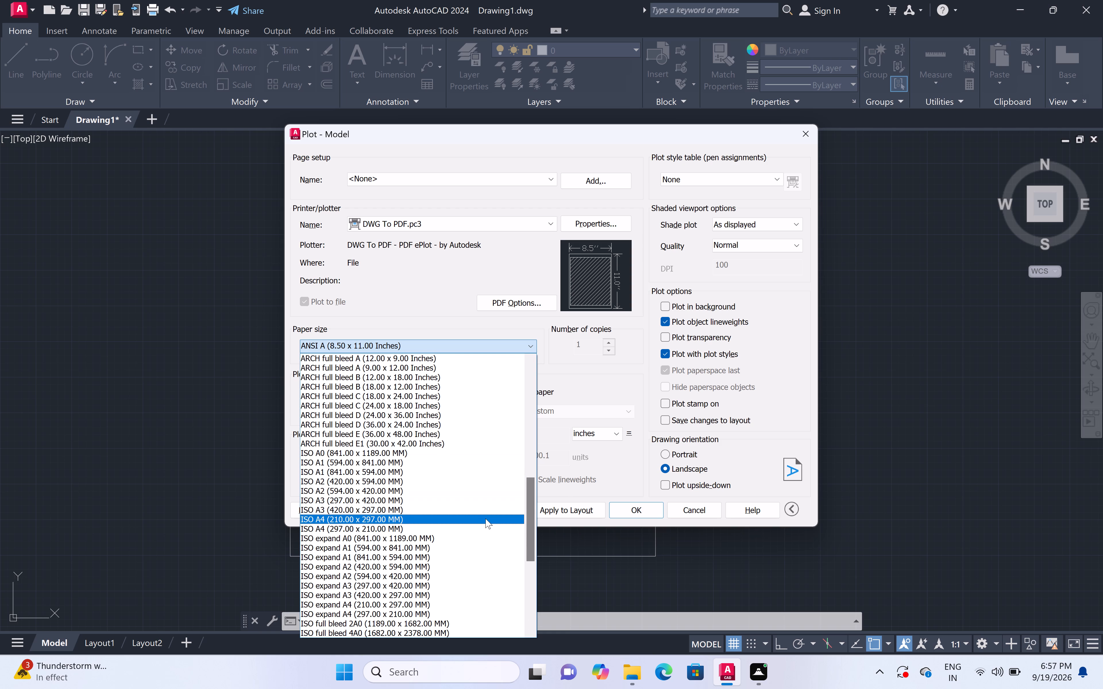
{"action": "scroll", "coordinate": [485, 514], "scroll_direction": "down", "scroll_amount": 1}
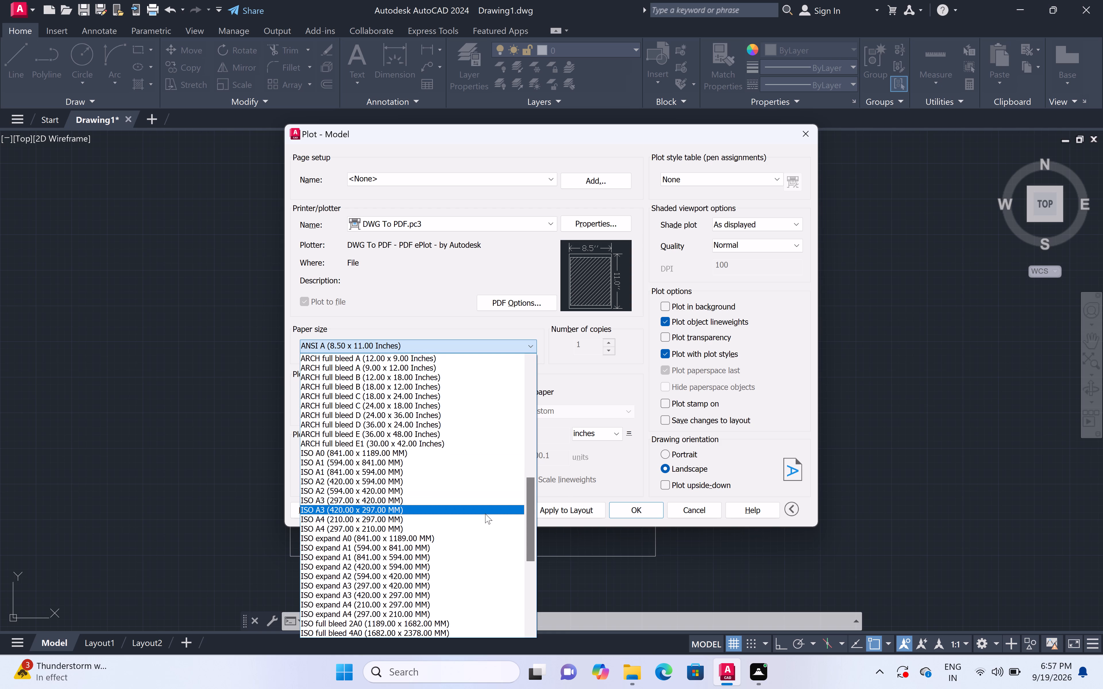
{"action": "scroll", "coordinate": [485, 514], "scroll_direction": "down", "scroll_amount": 2}
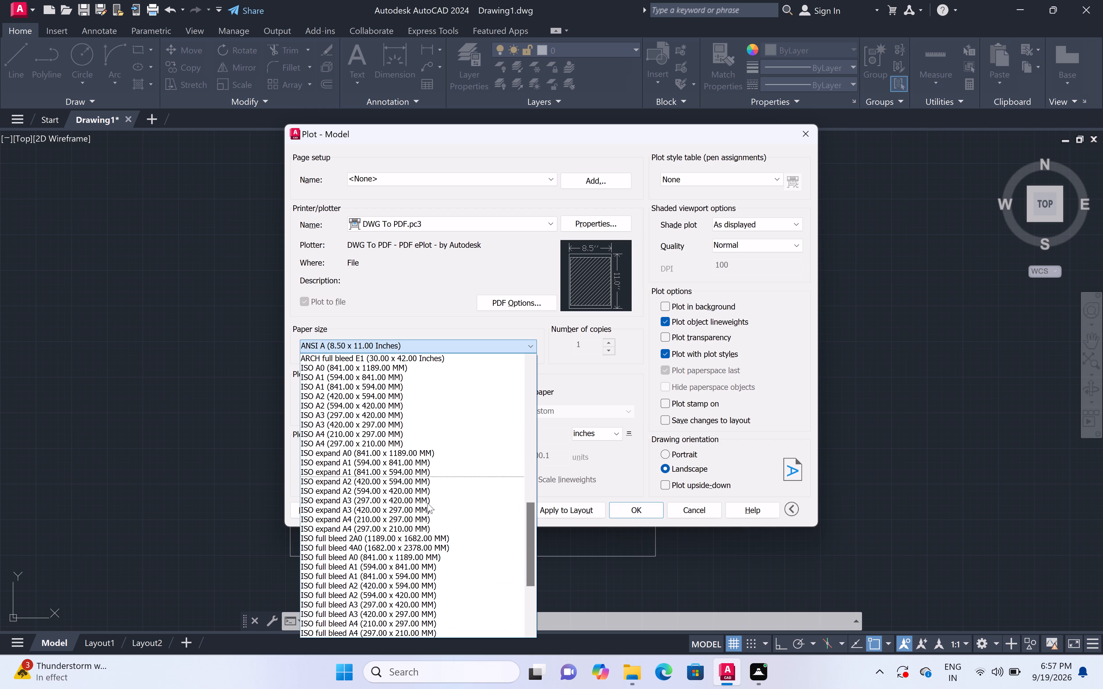
{"action": "scroll", "coordinate": [427, 505], "scroll_direction": "down", "scroll_amount": 16}
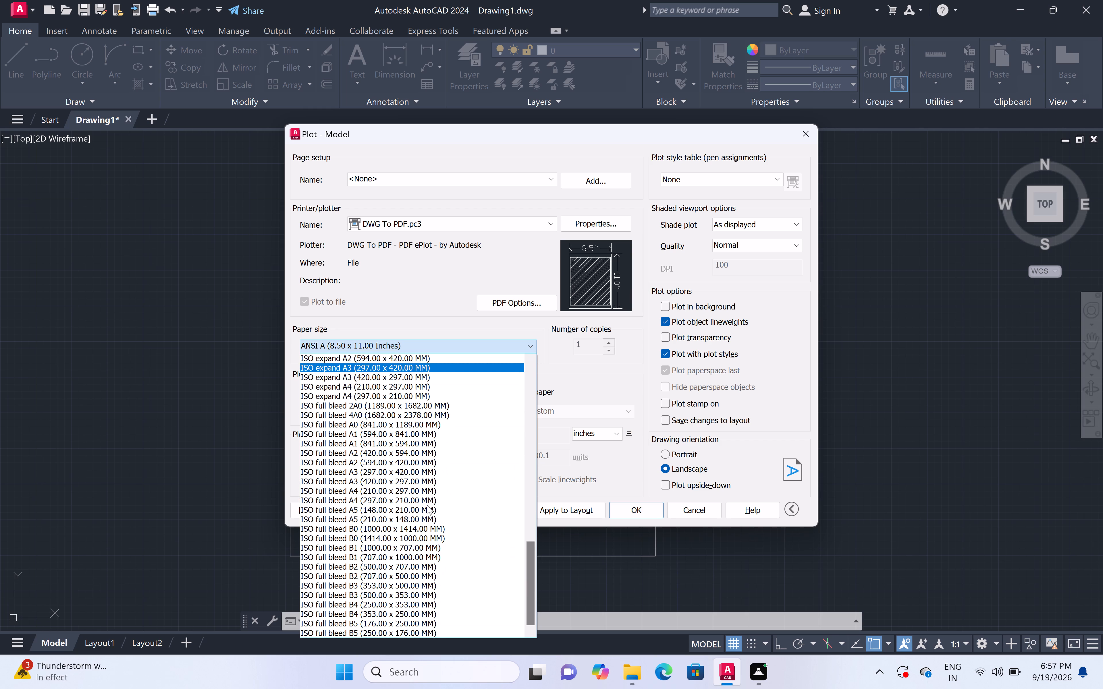
{"action": "scroll", "coordinate": [427, 505], "scroll_direction": "down", "scroll_amount": 7}
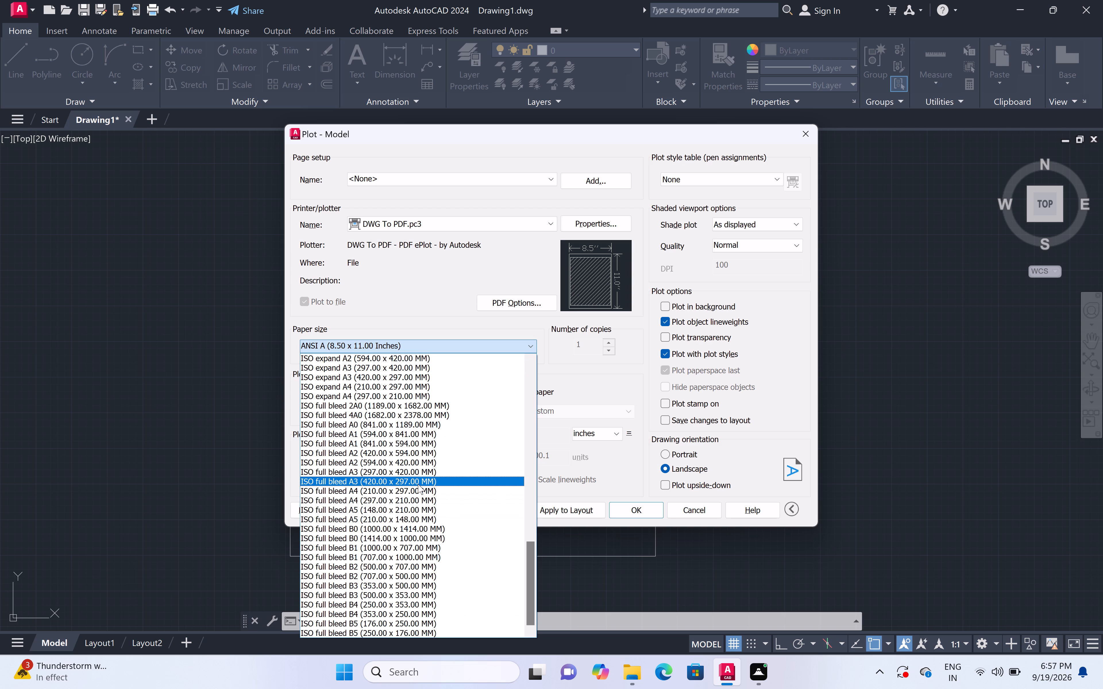
{"action": "scroll", "coordinate": [418, 484], "scroll_direction": "up", "scroll_amount": 4}
{"action": "scroll", "coordinate": [396, 502], "scroll_direction": "up", "scroll_amount": 4}
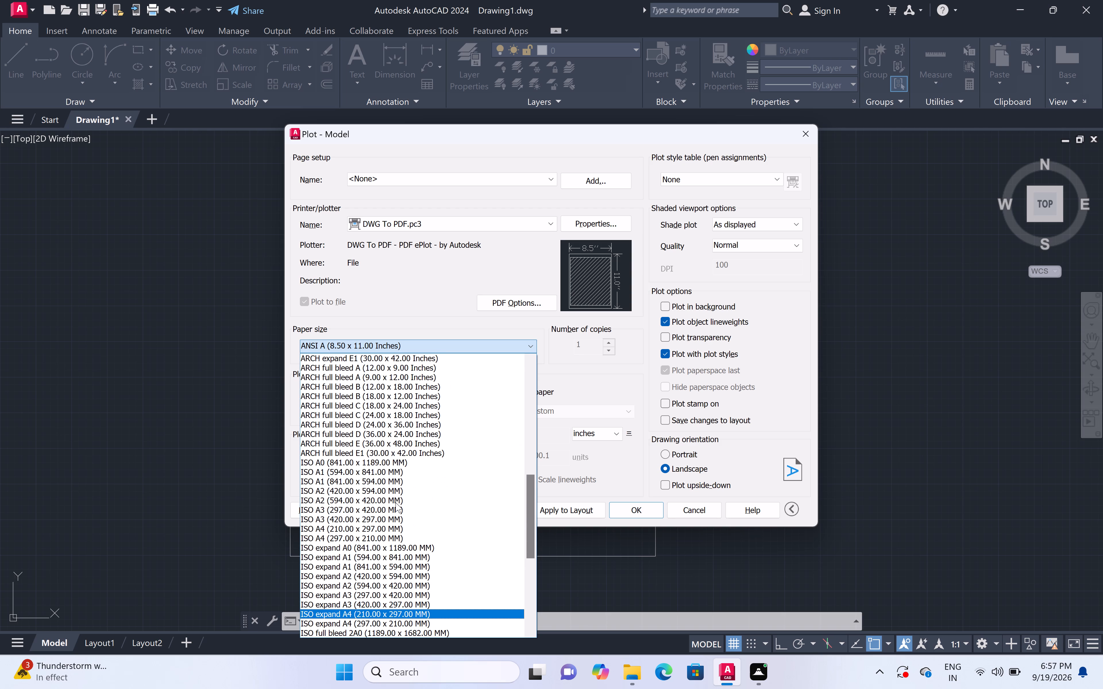
{"action": "scroll", "coordinate": [389, 496], "scroll_direction": "down", "scroll_amount": 1}
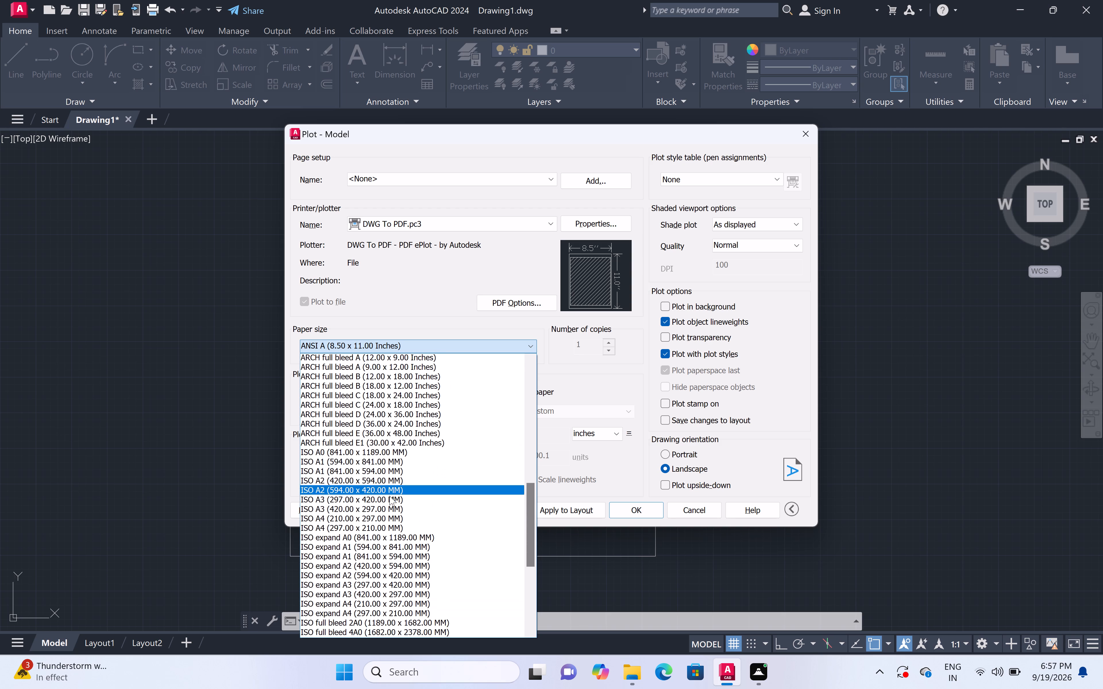
{"action": "scroll", "coordinate": [389, 496], "scroll_direction": "down", "scroll_amount": 2}
{"action": "scroll", "coordinate": [390, 496], "scroll_direction": "up", "scroll_amount": 5}
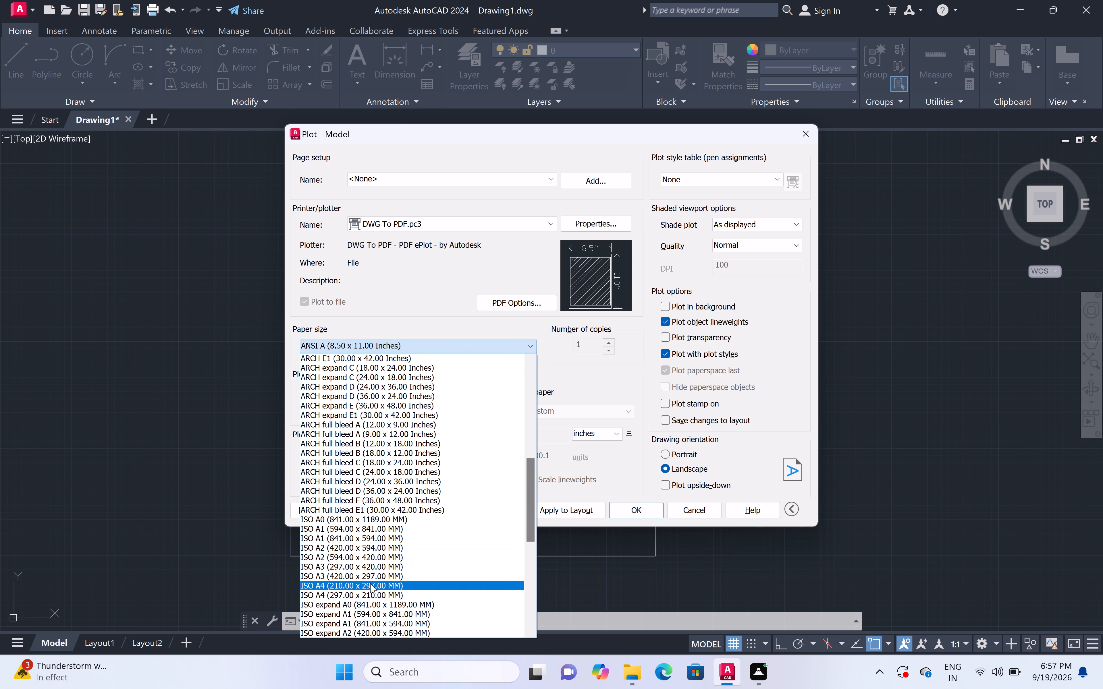
{"action": "left_click", "coordinate": [378, 593]}
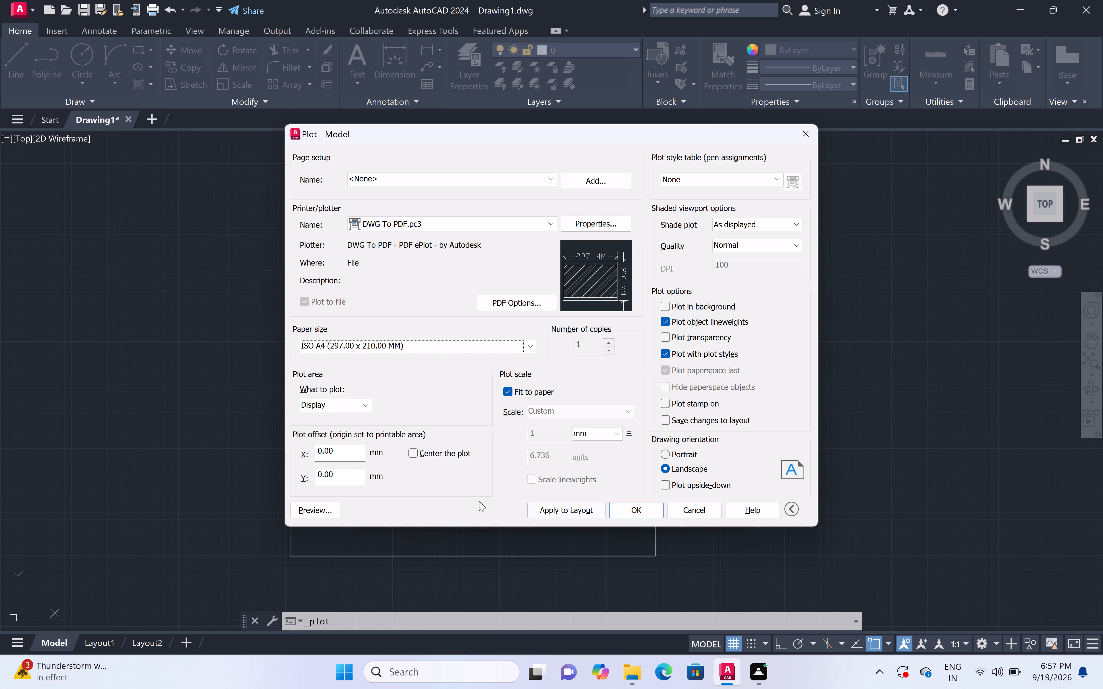
Define the plot area as a window matching the border rectangle's opposite corners, and centre the plot.
{"action": "left_click", "coordinate": [363, 402]}
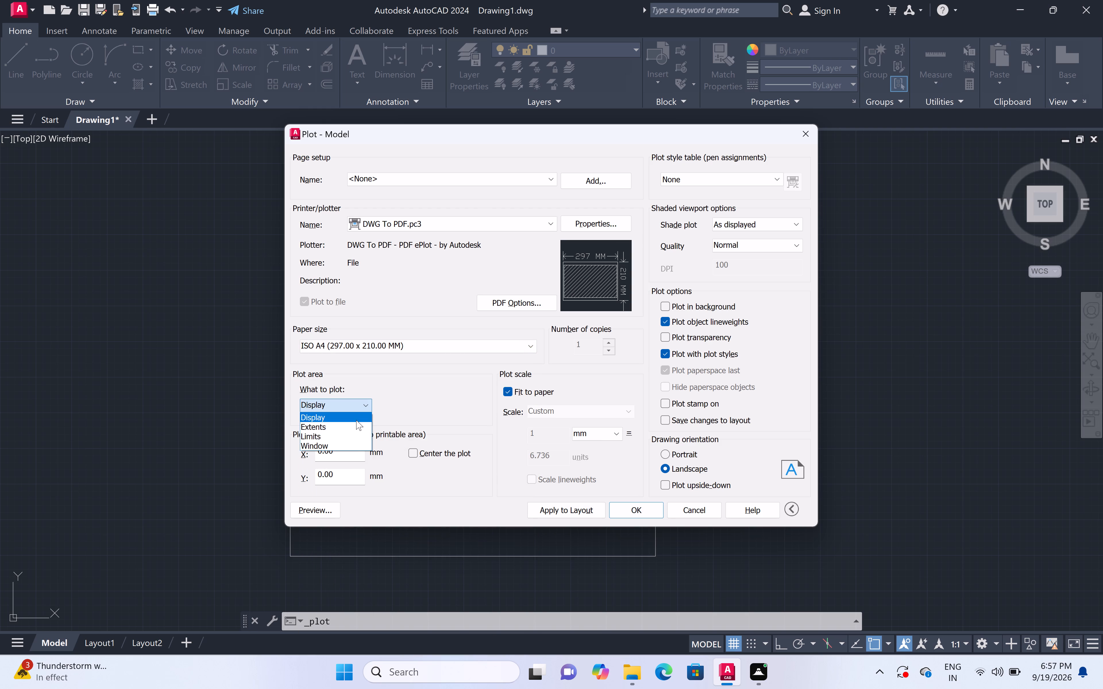
{"action": "left_click", "coordinate": [354, 449]}
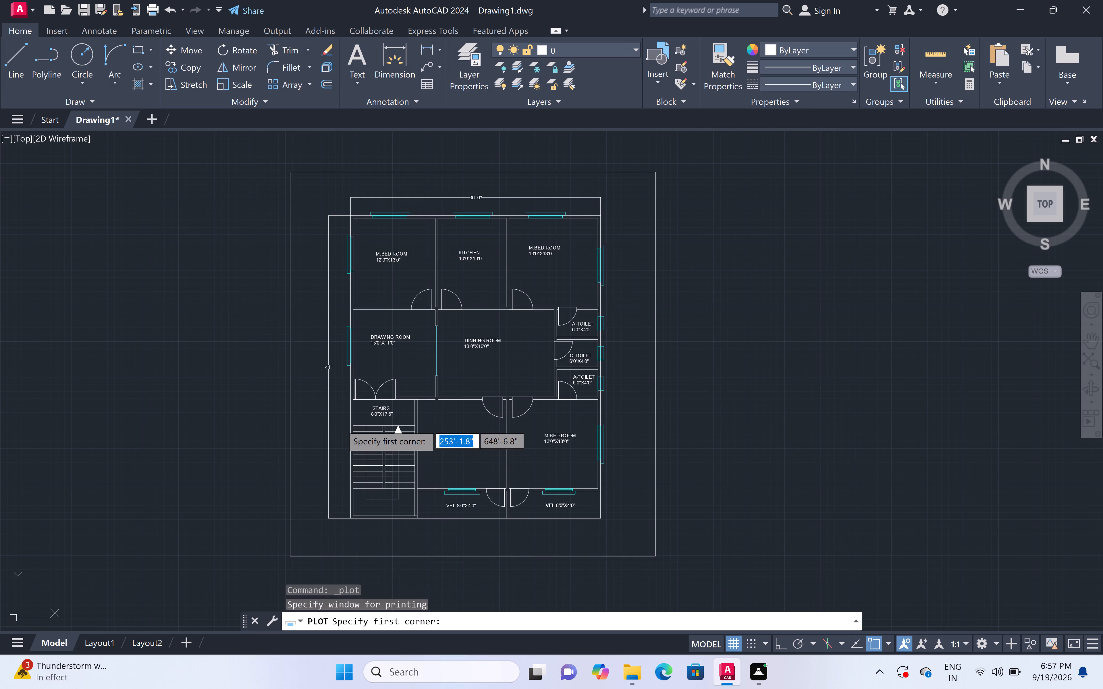
{"action": "left_click", "coordinate": [290, 170]}
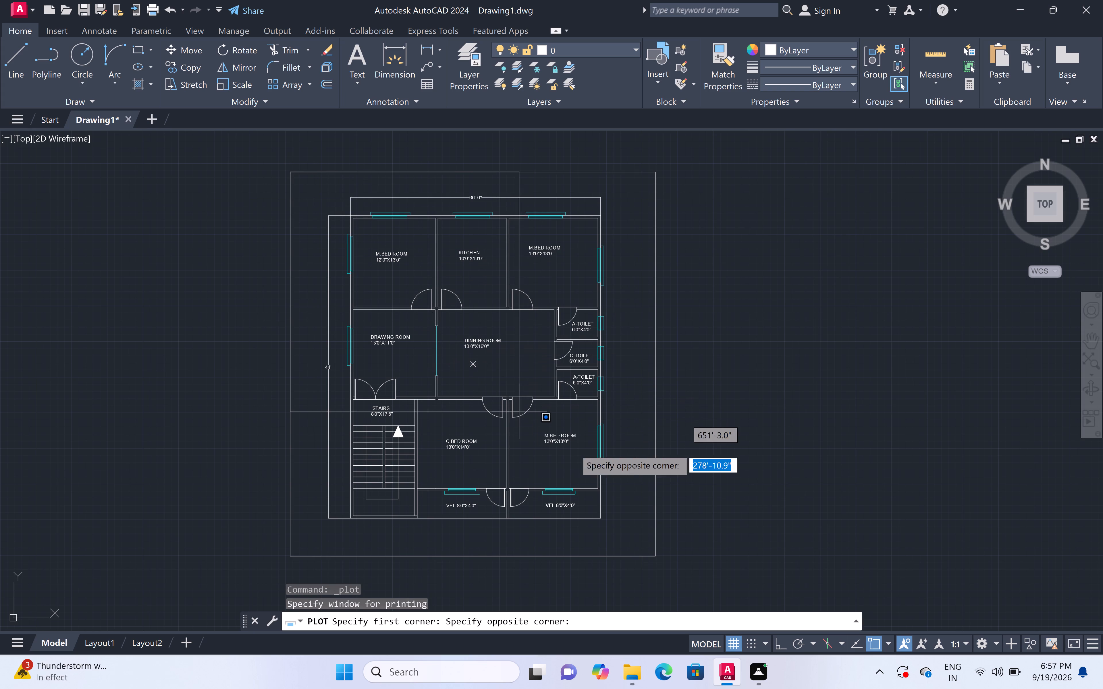
{"action": "left_click", "coordinate": [651, 558]}
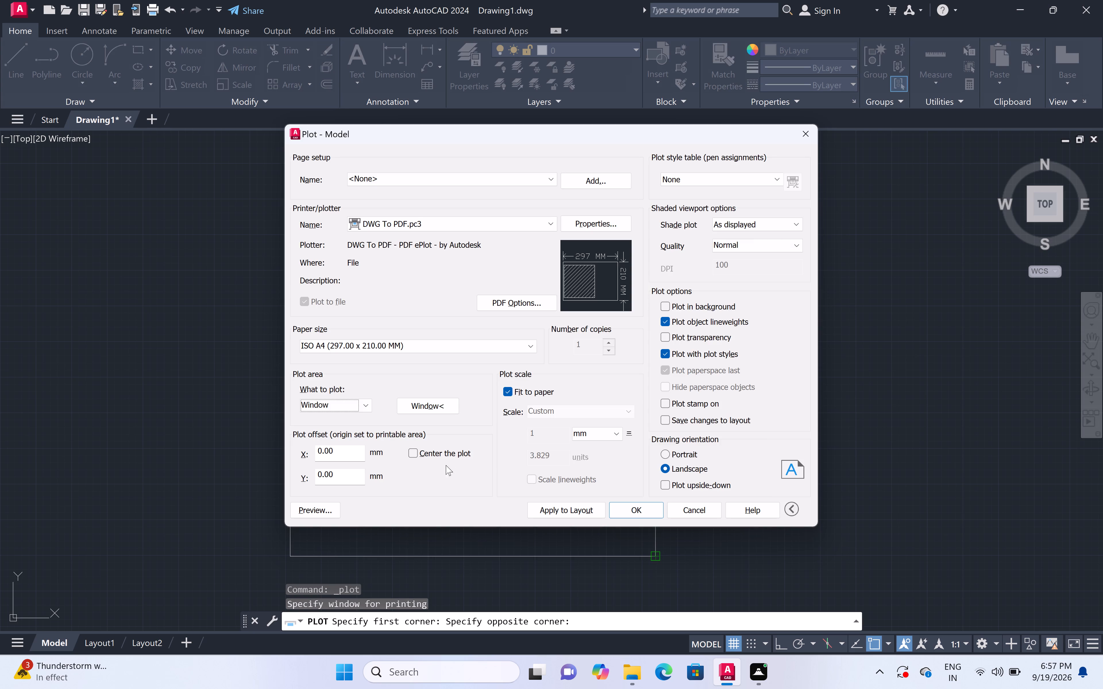
{"action": "left_click", "coordinate": [410, 451]}
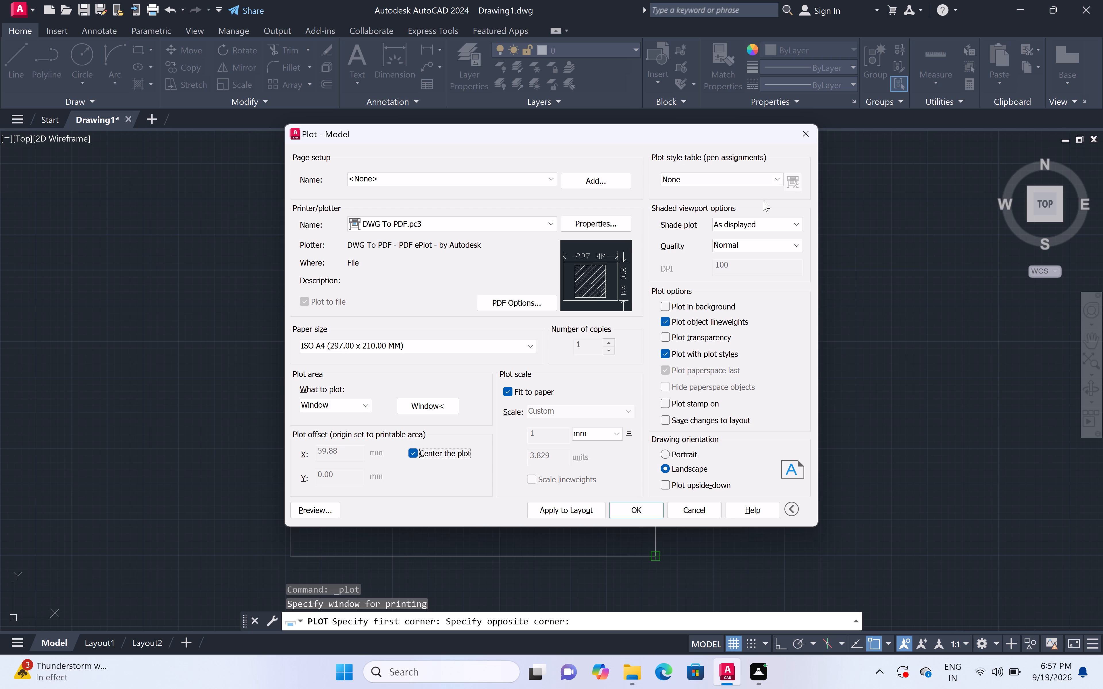
Assign the acad.ctb plot style table to all layouts.
{"action": "left_click", "coordinate": [774, 178]}
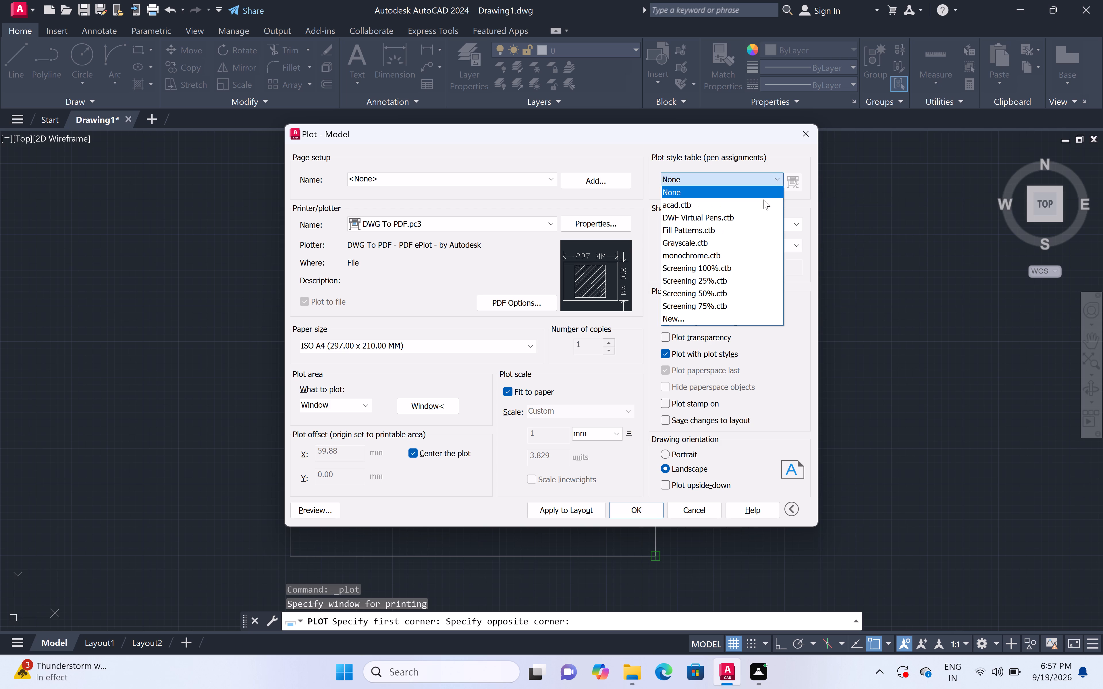
{"action": "left_click", "coordinate": [763, 200]}
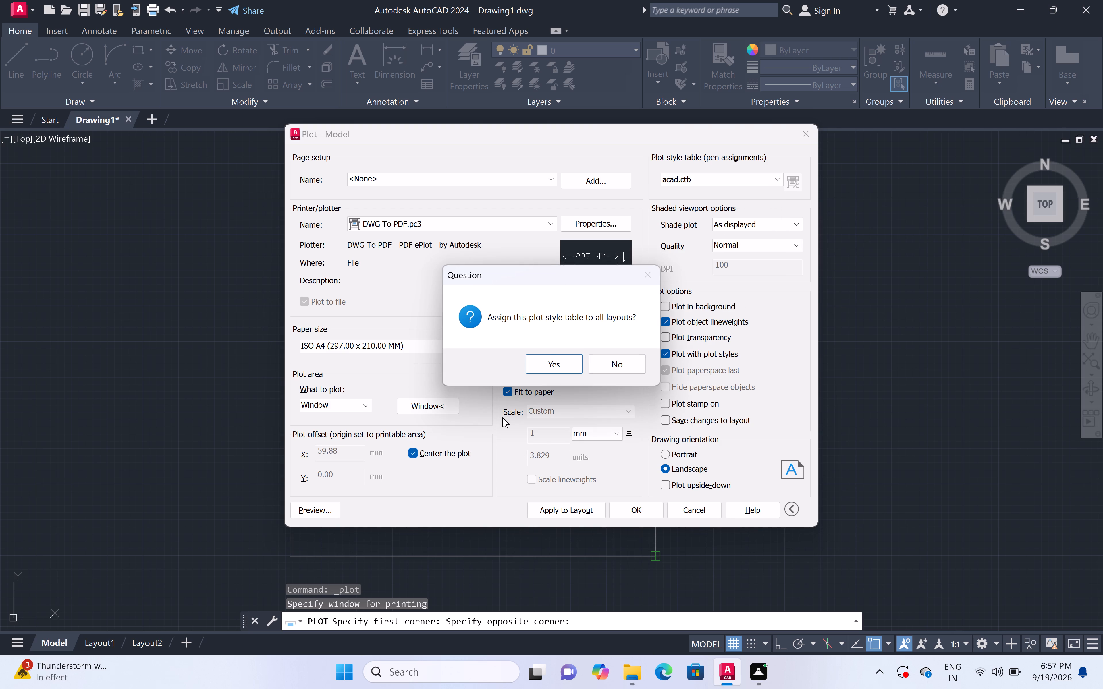
{"action": "left_click", "coordinate": [543, 365]}
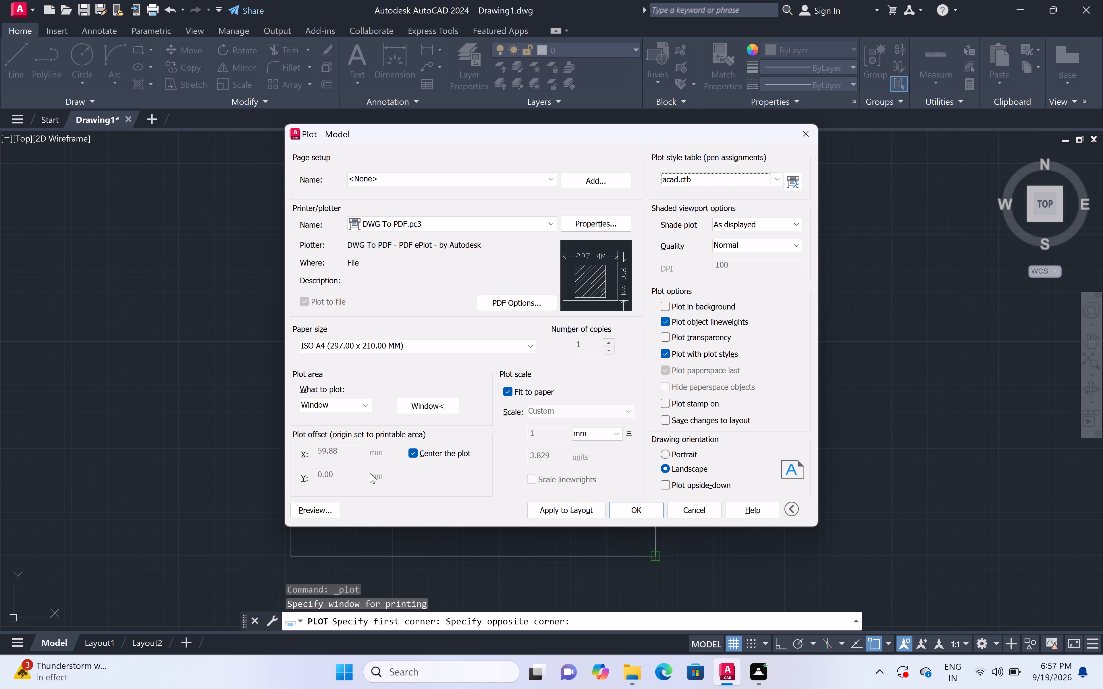
Preview the plot to check the floor plan on the sheet, and return to the plot settings.
{"action": "left_click", "coordinate": [323, 513]}
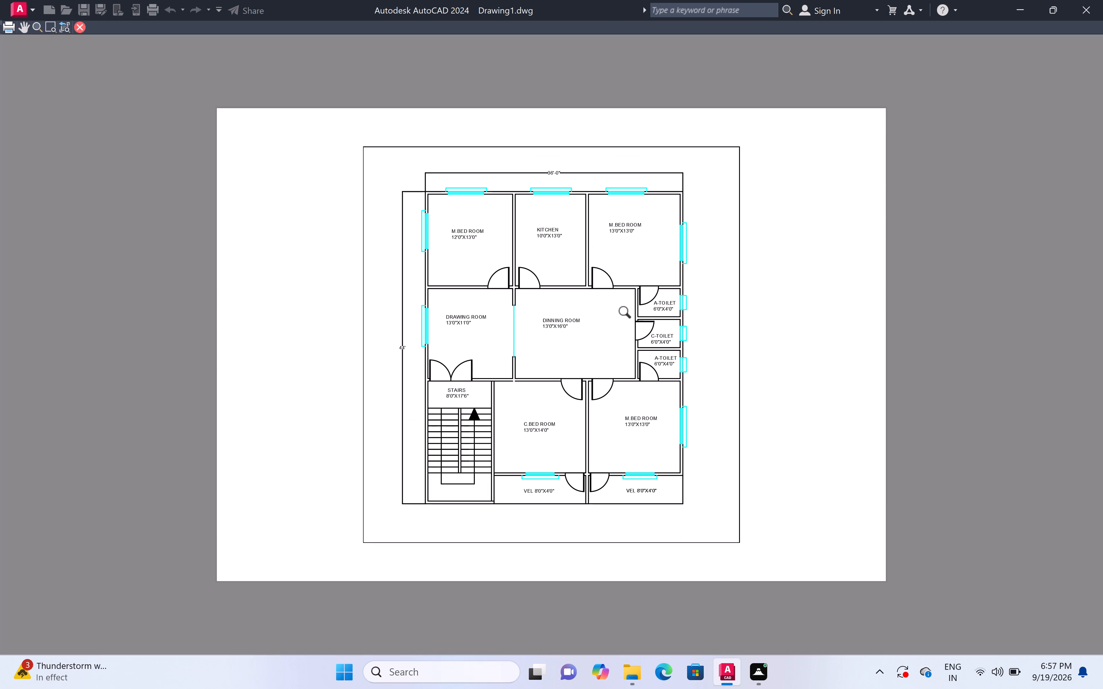
{"action": "right_click", "coordinate": [760, 274]}
{"action": "left_click", "coordinate": [765, 284]}
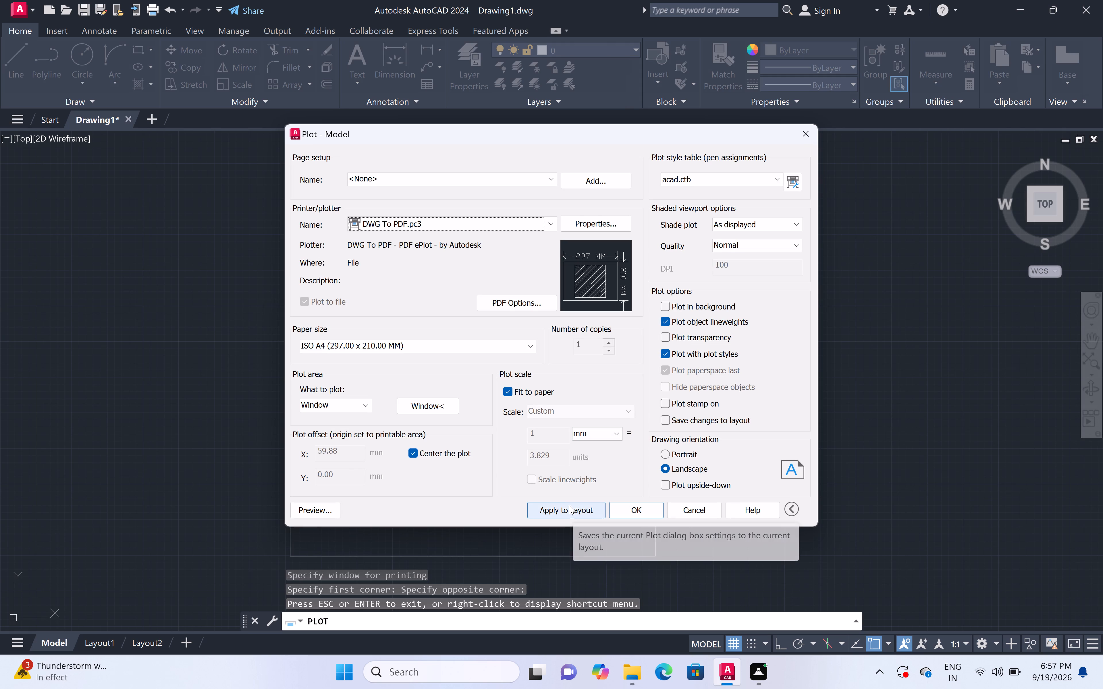
Apply the current plot settings to the layout.
{"action": "left_click", "coordinate": [569, 505]}
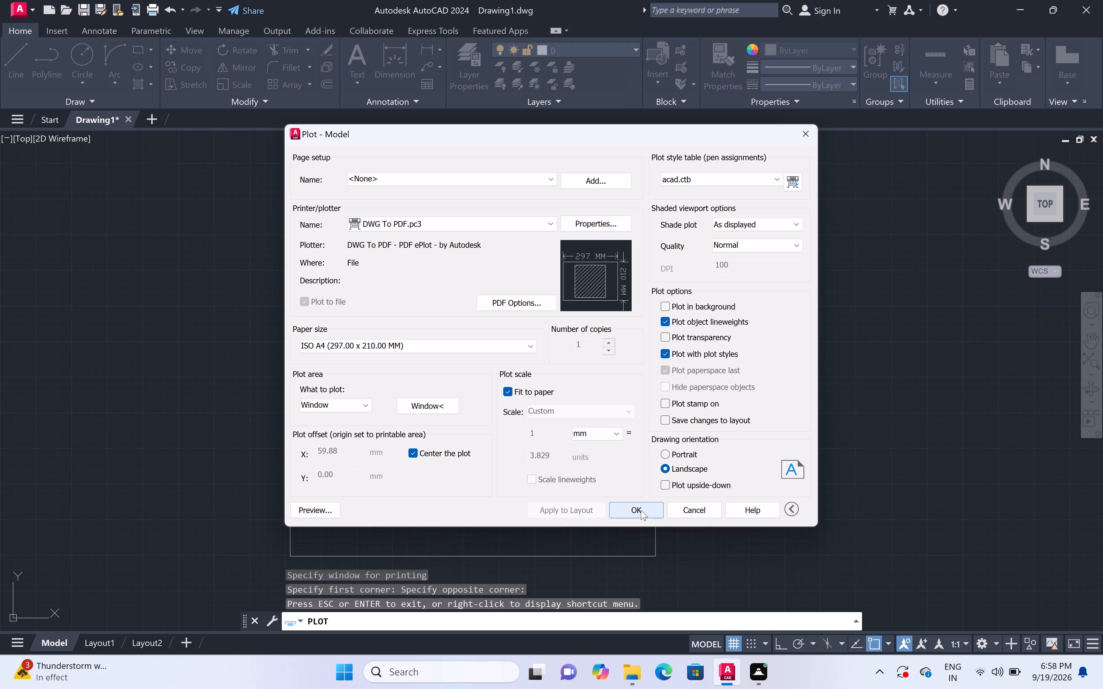
Plot the floor plan to a PDF named "19-9-26 PLAN (1)" in Documents, and close the resulting PDF after viewing it.
{"action": "left_click", "coordinate": [641, 510]}
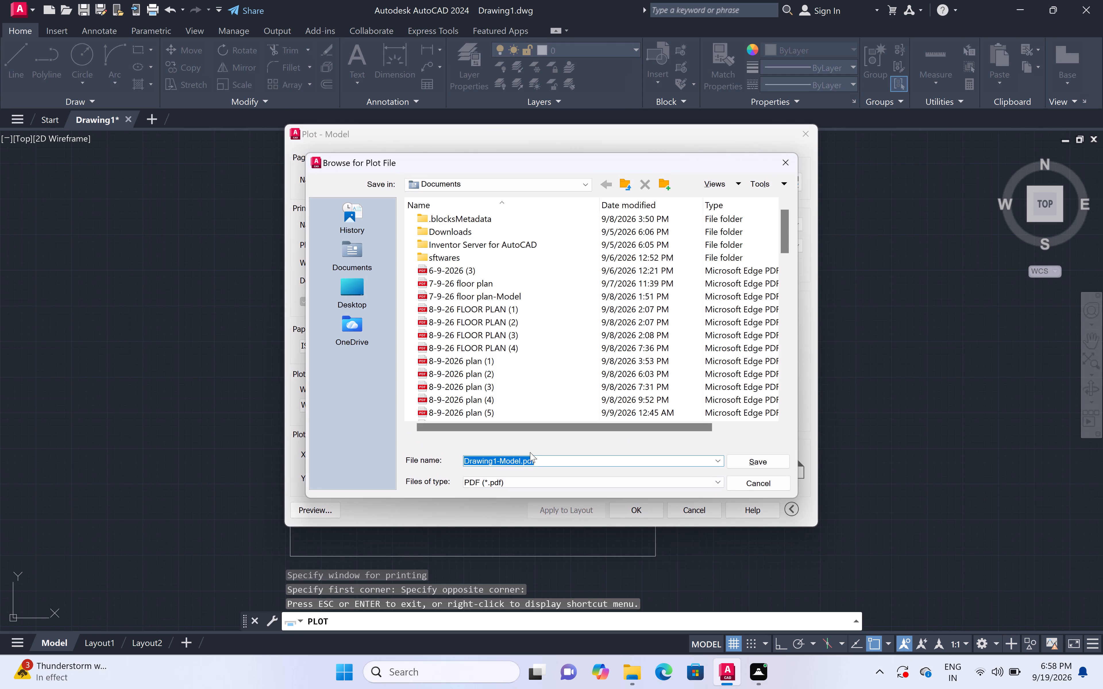
{"action": "left_click", "coordinate": [539, 461]}
{"action": "key", "text": "BackSpace"}
{"action": "key", "text": "BackSpace"}
{"action": "key", "text": "BackSpace"}
{"action": "key", "text": "BackSpace"}
{"action": "key", "text": "BackSpace"}
{"action": "key", "text": "BackSpace"}
{"action": "key", "text": "BackSpace"}
{"action": "key", "text": "BackSpace"}
{"action": "key", "text": "BackSpace"}
{"action": "key", "text": "BackSpace"}
{"action": "key", "text": "BackSpace"}
{"action": "key", "text": "BackSpace"}
{"action": "key", "text": "BackSpace"}
{"action": "key", "text": "BackSpace"}
{"action": "key", "text": "BackSpace"}
{"action": "key", "text": "BackSpace"}
{"action": "key", "text": "BackSpace"}
{"action": "key", "text": "BackSpace"}
{"action": "key", "text": "BackSpace"}
{"action": "key", "text": "BackSpace"}
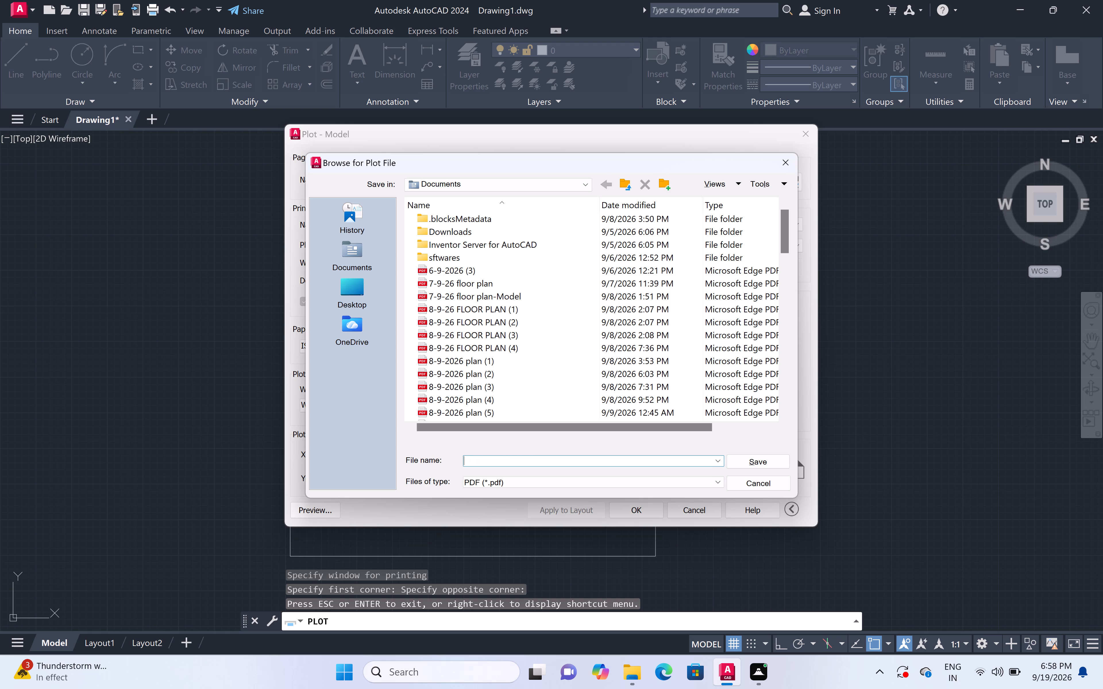
{"action": "type", "text": "292"}
{"action": "key", "text": "BackSpace"}
{"action": "key", "text": "BackSpace"}
{"action": "key", "text": "BackSpace"}
{"action": "type", "text": "19-9-"}
{"action": "key", "text": "2"}
{"action": "type", "text": "6"}
{"action": "key", "text": "space"}
{"action": "type", "text": "PLAN"}
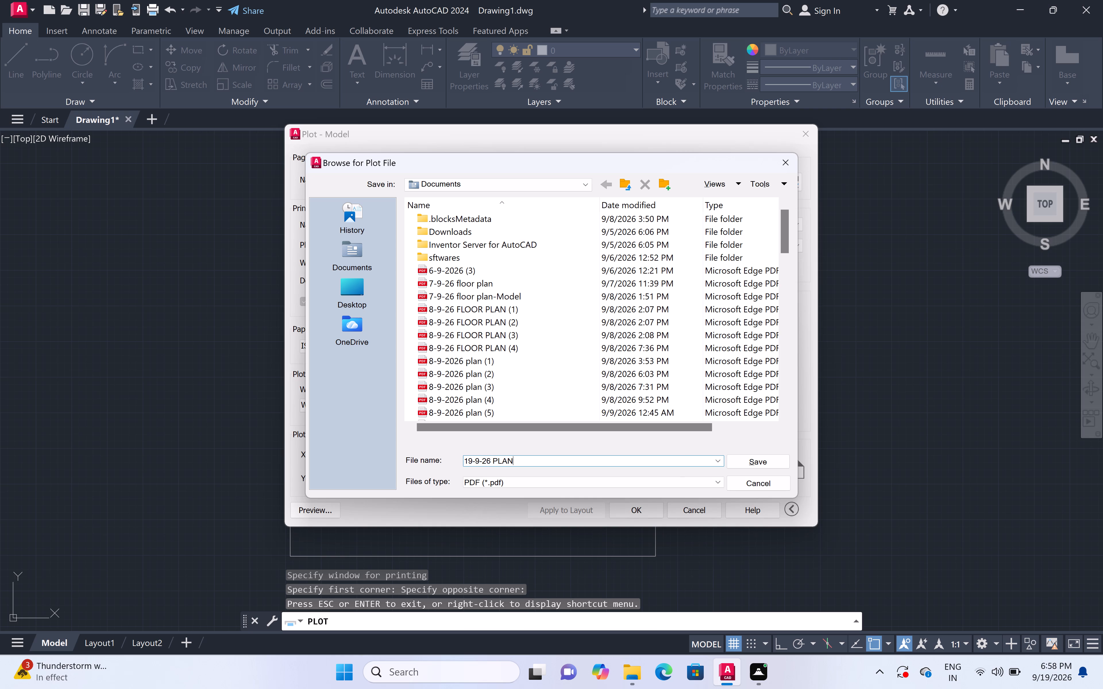
{"action": "key", "text": "space"}
{"action": "type", "text": "(1)"}
{"action": "left_click", "coordinate": [745, 458]}
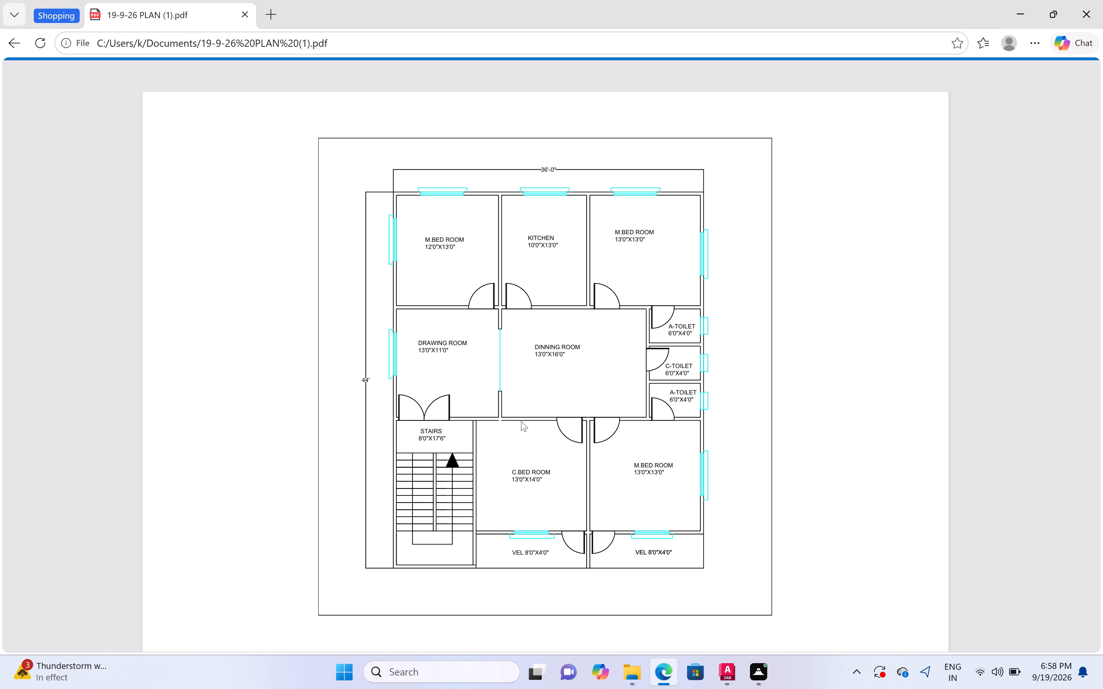
{"action": "left_click", "coordinate": [1082, 14]}
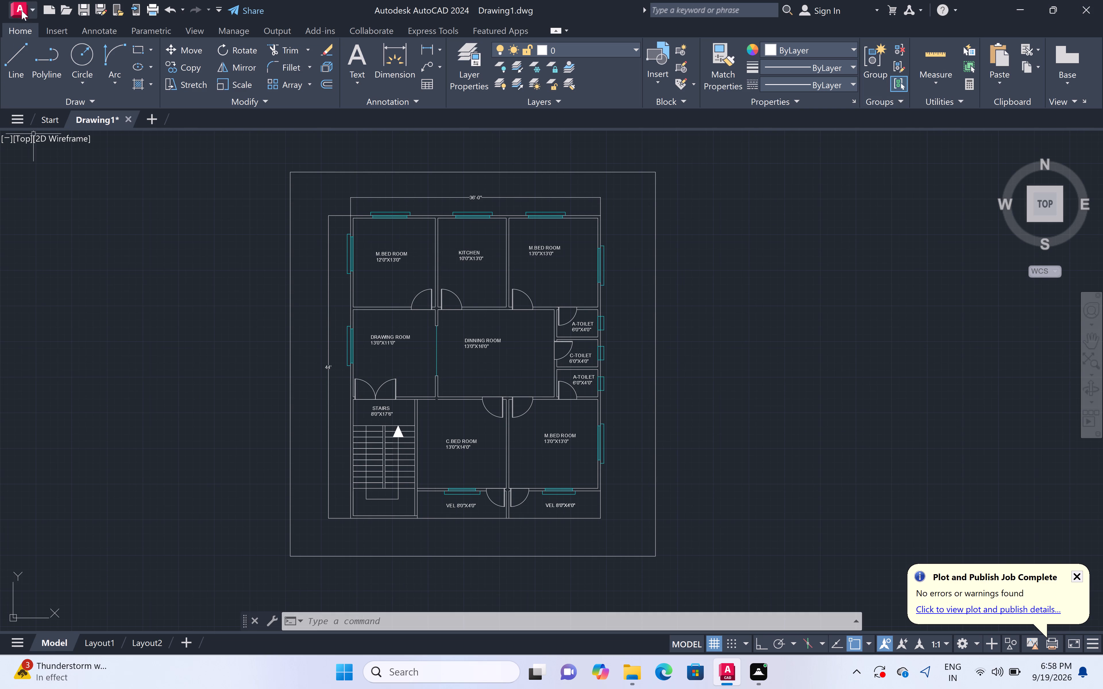
Save the drawing in Documents as "19-9-26 PLAN (1)" in AutoCAD 2018 Drawing format.
{"action": "left_click", "coordinate": [18, 7]}
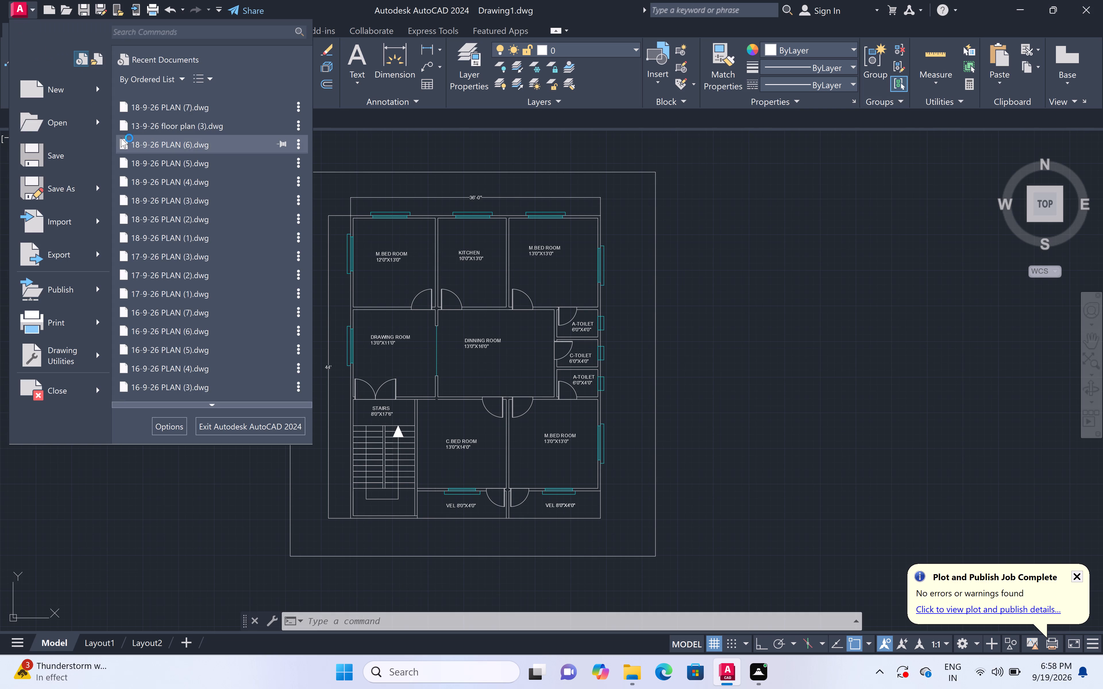
{"action": "left_click", "coordinate": [83, 148]}
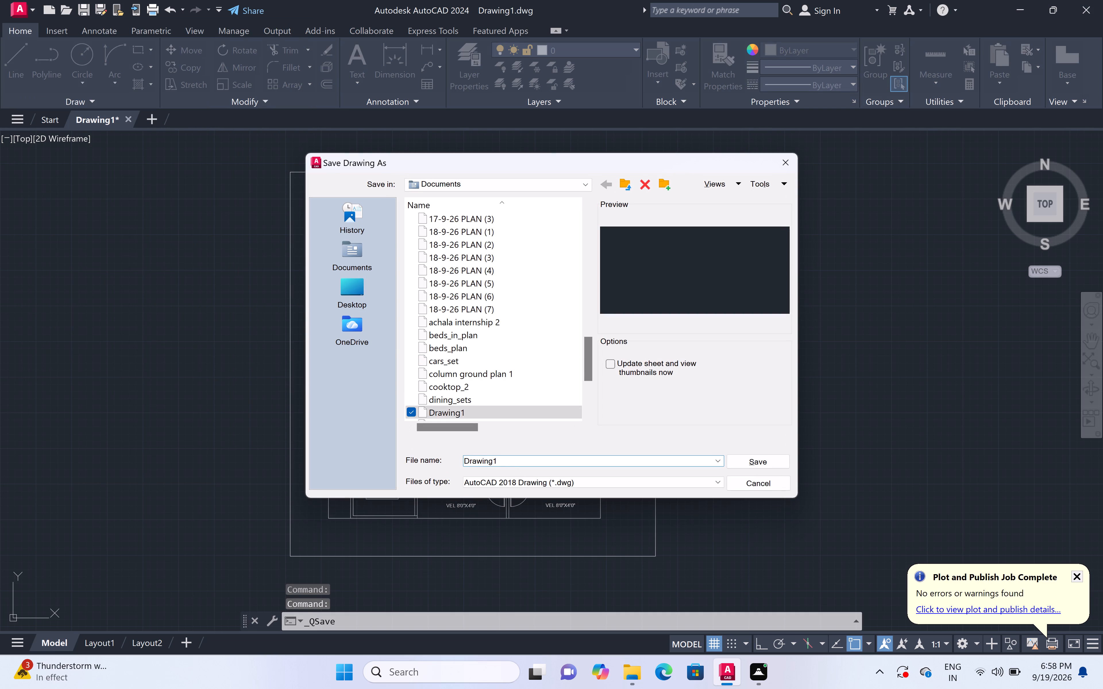
{"action": "left_click", "coordinate": [507, 460]}
{"action": "key", "text": "BackSpace"}
{"action": "key", "text": "BackSpace"}
{"action": "key", "text": "BackSpace"}
{"action": "key", "text": "BackSpace"}
{"action": "key", "text": "BackSpace"}
{"action": "key", "text": "BackSpace"}
{"action": "key", "text": "BackSpace"}
{"action": "key", "text": "BackSpace"}
{"action": "key", "text": "BackSpace"}
{"action": "key", "text": "BackSpace"}
{"action": "key", "text": "BackSpace"}
{"action": "key", "text": "BackSpace"}
{"action": "key", "text": "BackSpace"}
{"action": "key", "text": "BackSpace"}
{"action": "key", "text": "BackSpace"}
{"action": "key", "text": "BackSpace"}
{"action": "key", "text": "BackSpace"}
{"action": "key", "text": "BackSpace"}
{"action": "key", "text": "BackSpace"}
{"action": "key", "text": "BackSpace"}
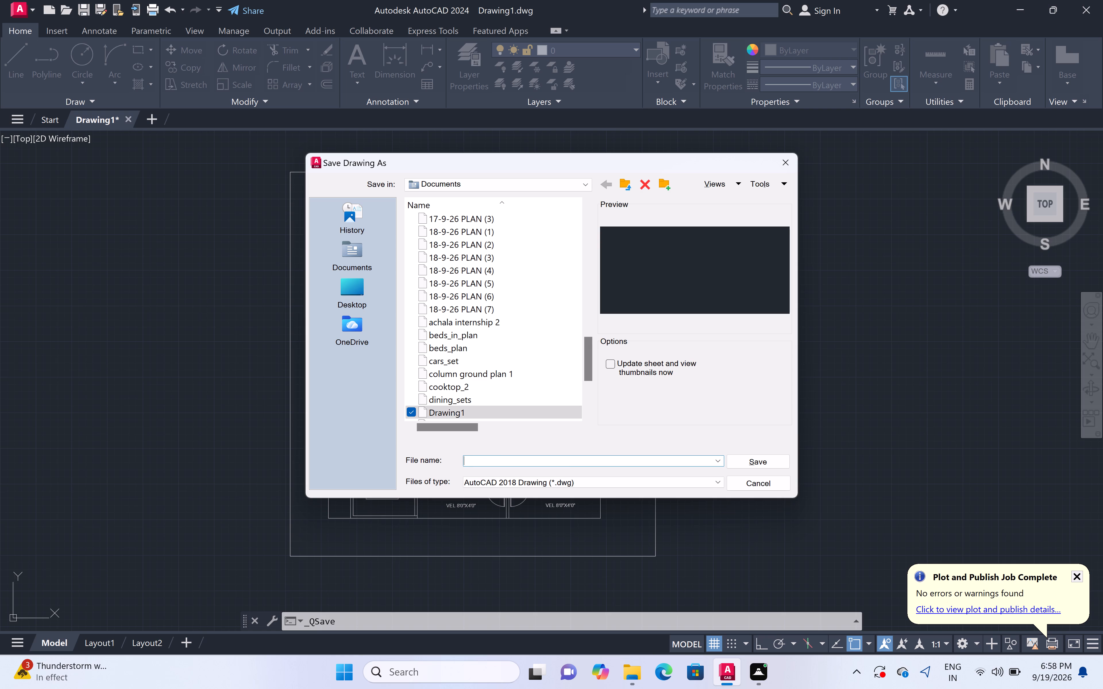
{"action": "type", "text": "19--"}
{"action": "type", "text": "9-"}
{"action": "key", "text": "2"}
{"action": "key", "text": "BackSpace"}
{"action": "key", "text": "BackSpace"}
{"action": "key", "text": "BackSpace"}
{"action": "key", "text": "BackSpace"}
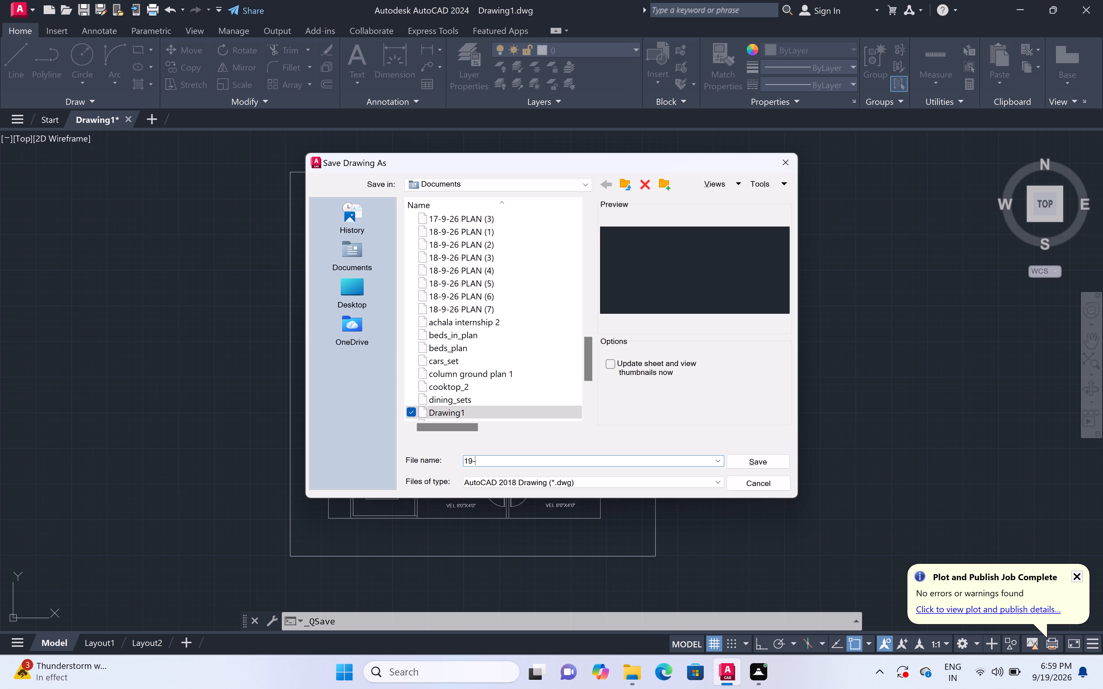
{"action": "type", "text": "9-"}
{"action": "type", "text": "20"}
{"action": "key", "text": "BackSpace"}
{"action": "key", "text": "6"}
{"action": "key", "text": "space"}
{"action": "type", "text": "PLAN"}
{"action": "key", "text": "space"}
{"action": "key", "text": "shift+parenleft"}
{"action": "key", "text": "2"}
{"action": "key", "text": "shift+parenright"}
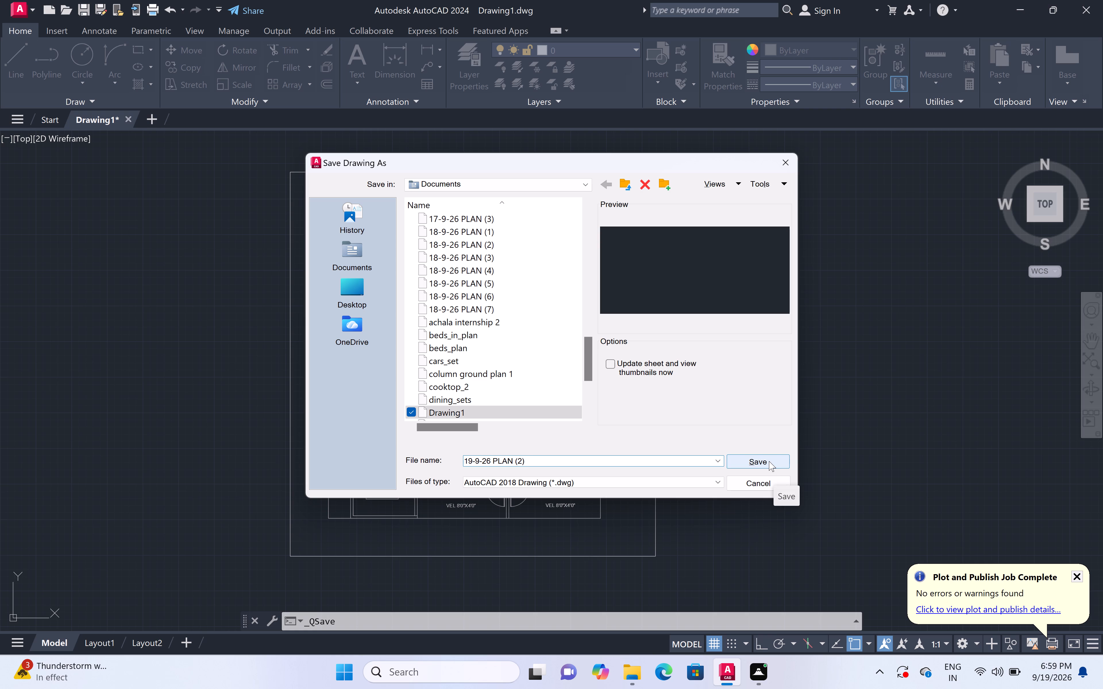
{"action": "key", "text": "BackSpace"}
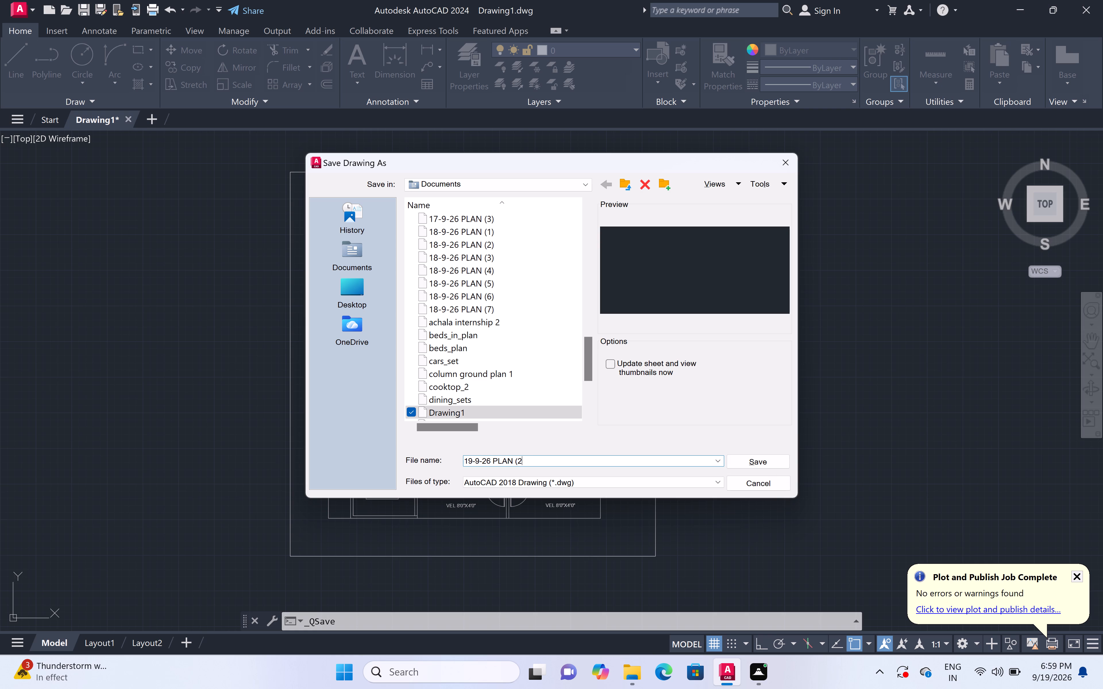
{"action": "key", "text": "BackSpace"}
{"action": "key", "text": "1"}
{"action": "key", "text": "shift+parenright"}
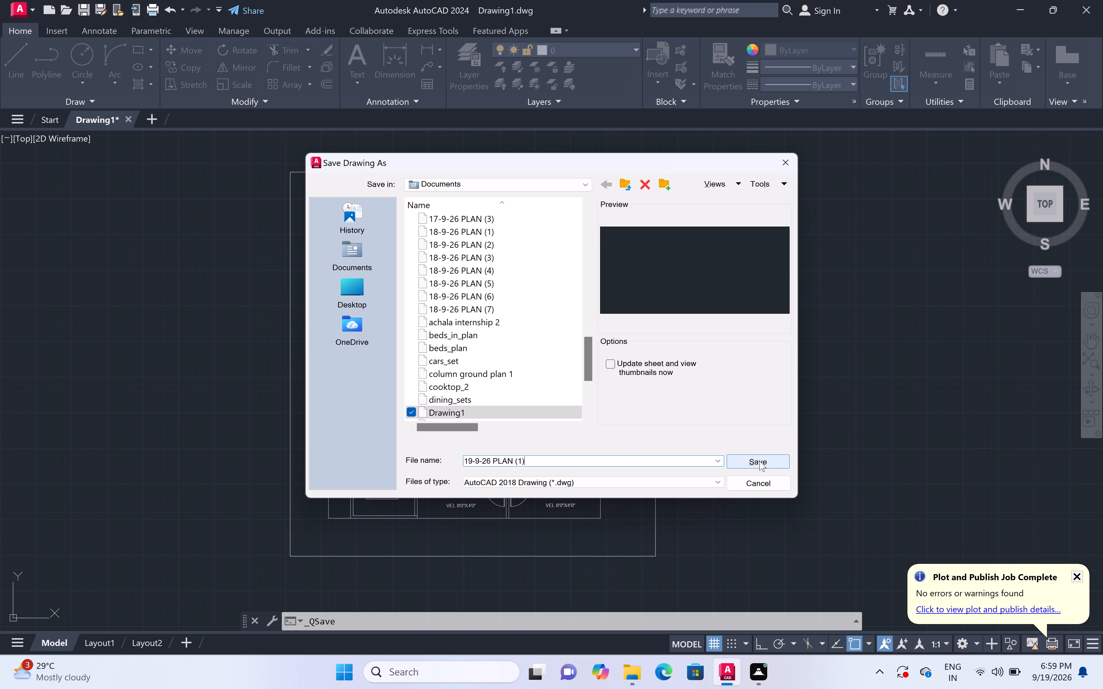
{"action": "left_click", "coordinate": [759, 462]}
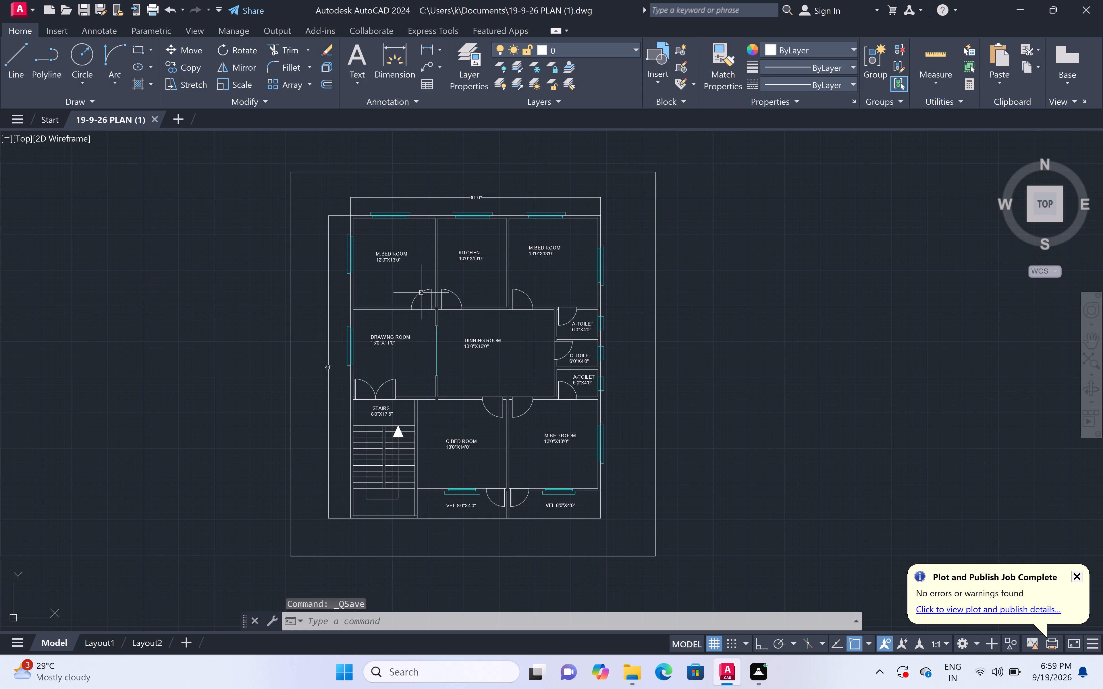